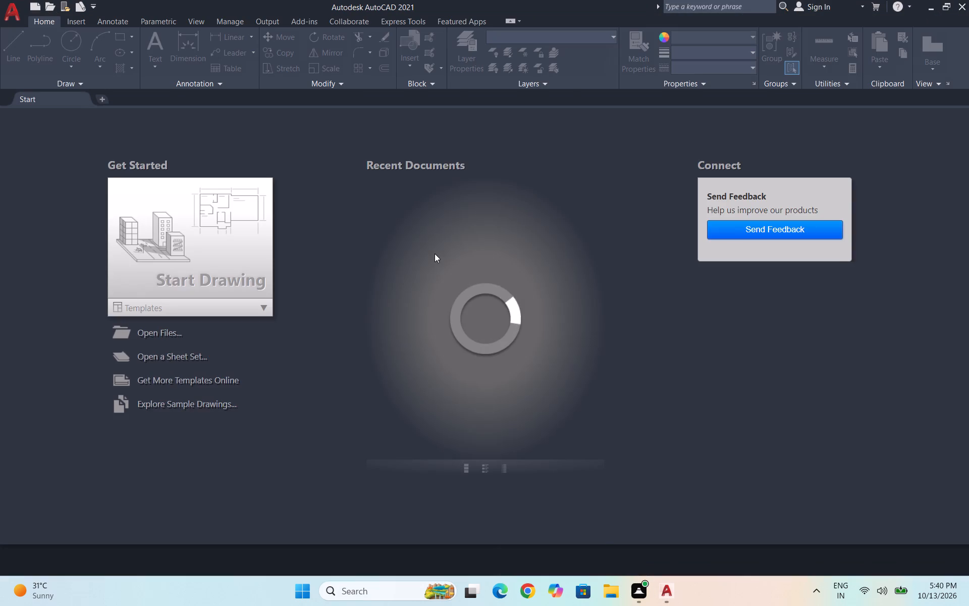
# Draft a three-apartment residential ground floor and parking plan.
# Start a new blank drawing.
pyautogui.doubleClick(236, 247)
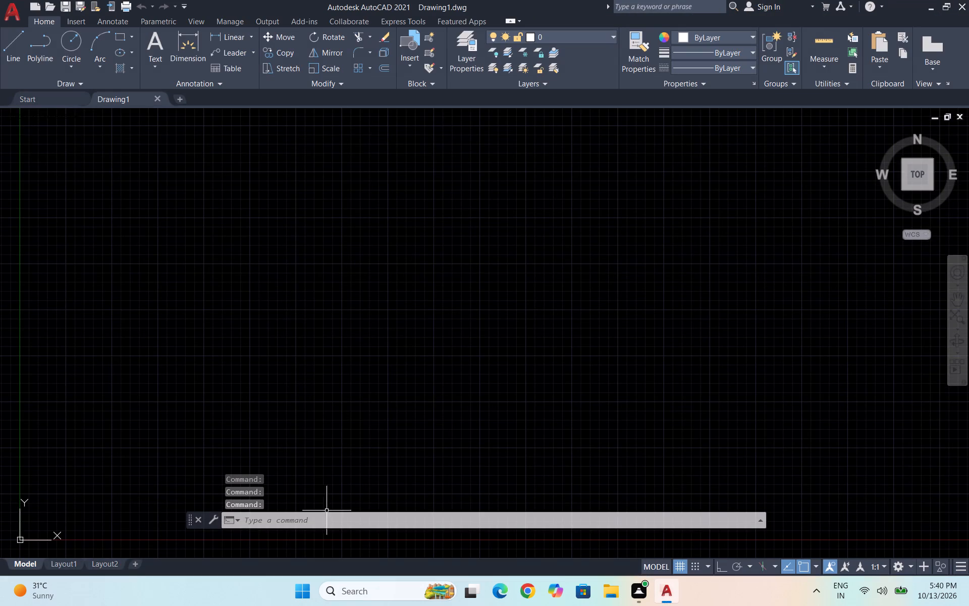
# Open the Open and Save options and accept them with log file maintenance enabled.
pyautogui.click(306, 519)
pyautogui.write('OPTIONS')
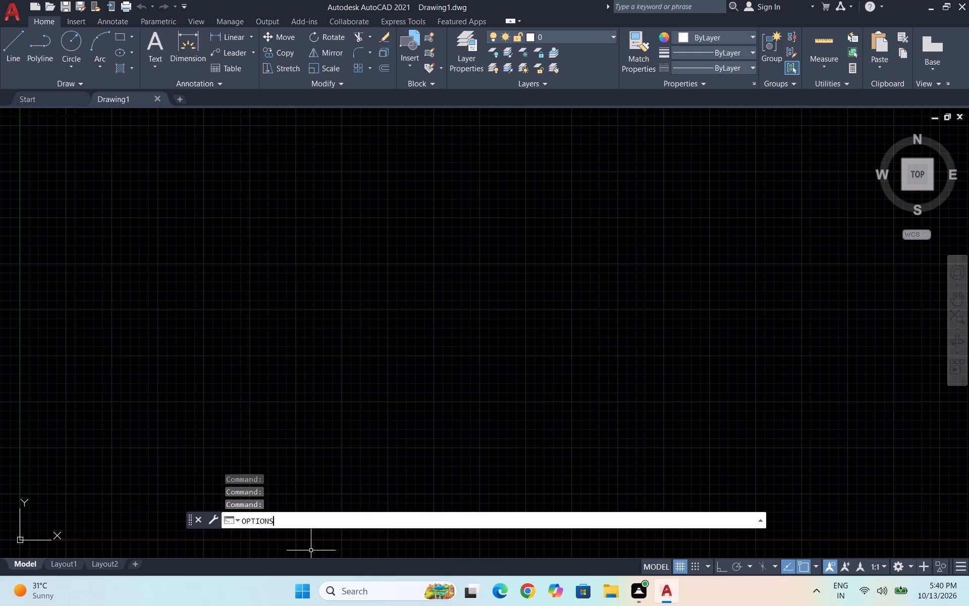
pyautogui.press('Return')
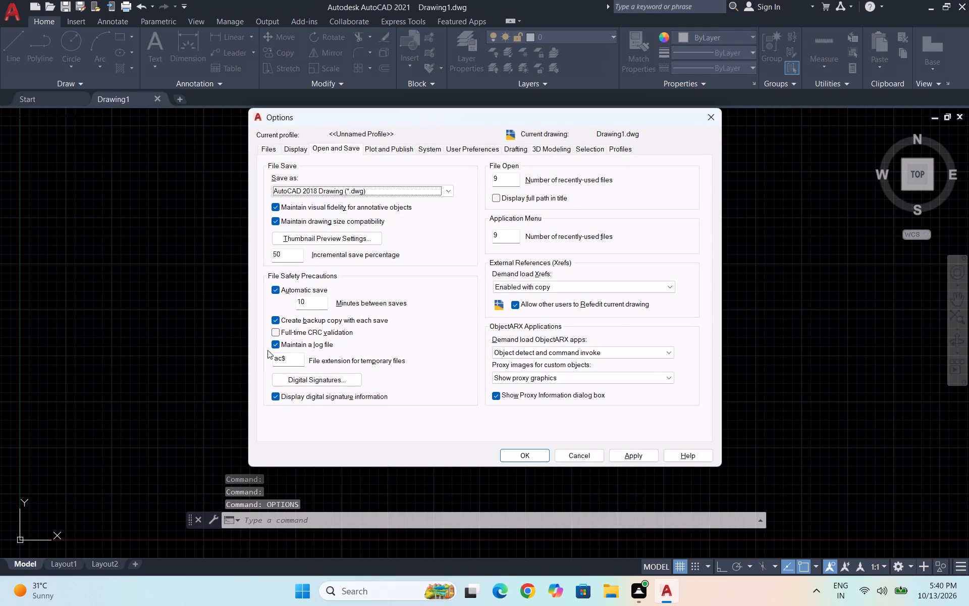
pyautogui.click(272, 347)
pyautogui.click(273, 347)
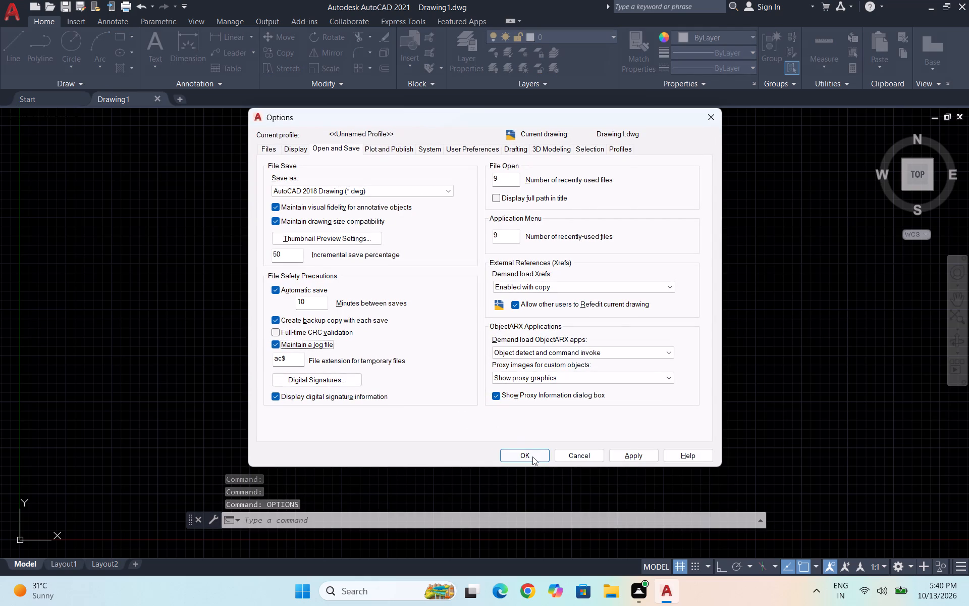
pyautogui.click(532, 457)
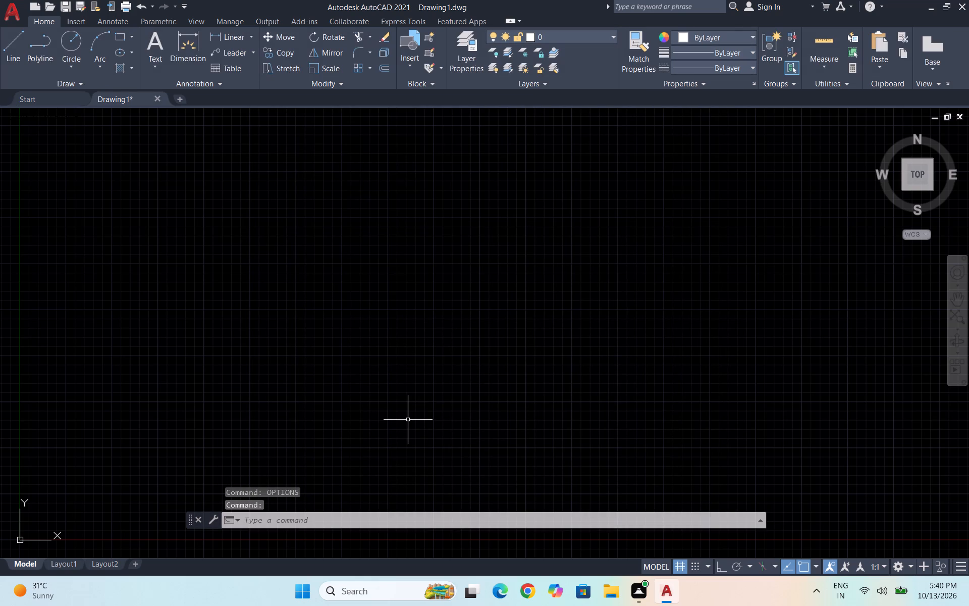
# Save the drawing as ARCH PLAN in the 12-10-26 DWG PDF folder on the Desktop.
pyautogui.hotkey('ctrl', 's')
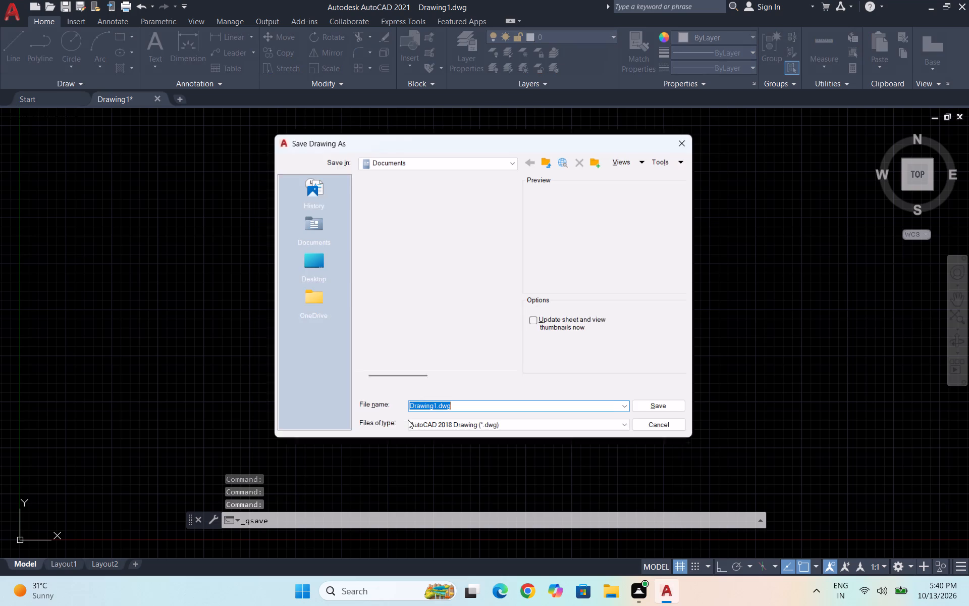
pyautogui.doubleClick(309, 267)
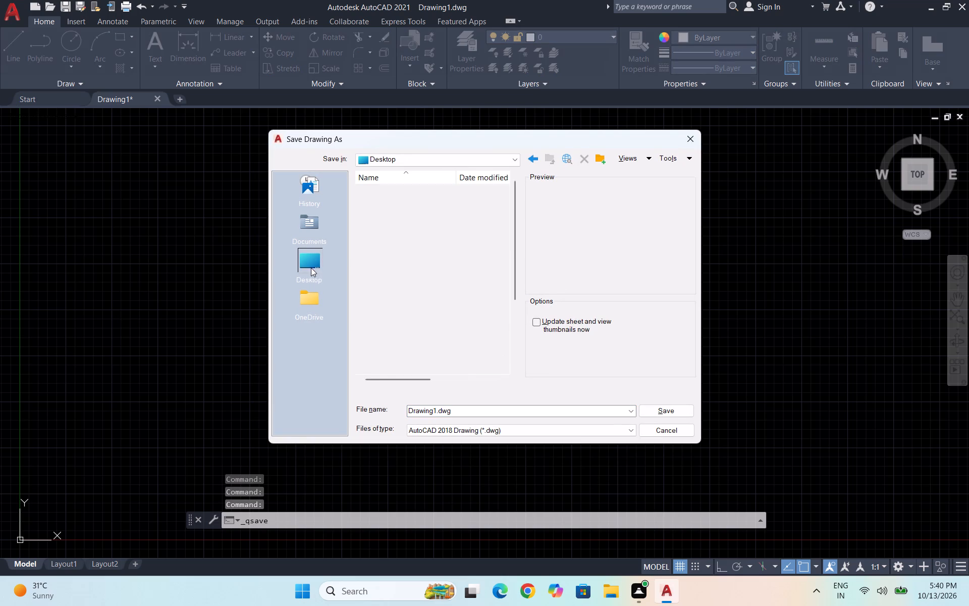
pyautogui.scroll(-2, 419, 324)
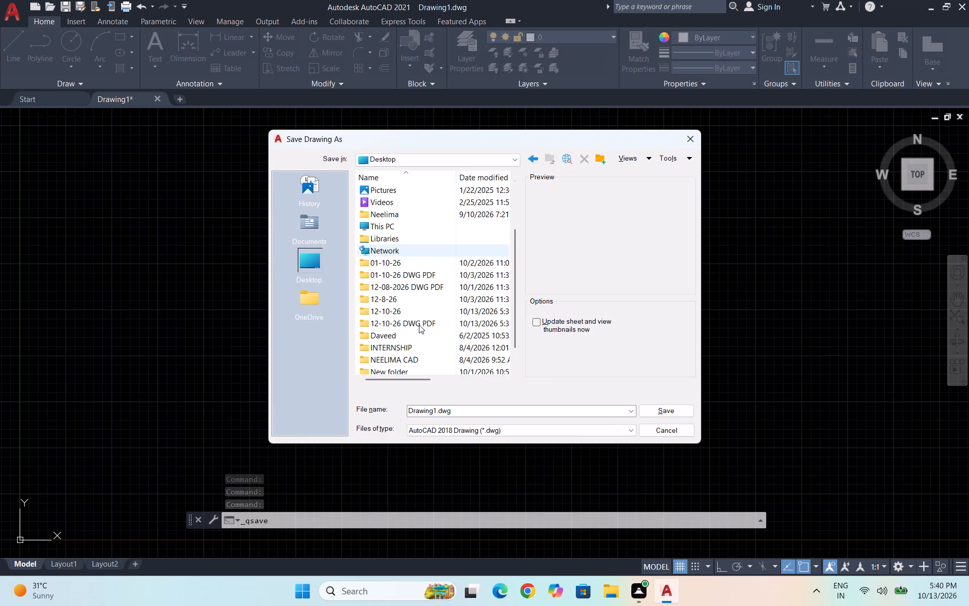
pyautogui.doubleClick(423, 326)
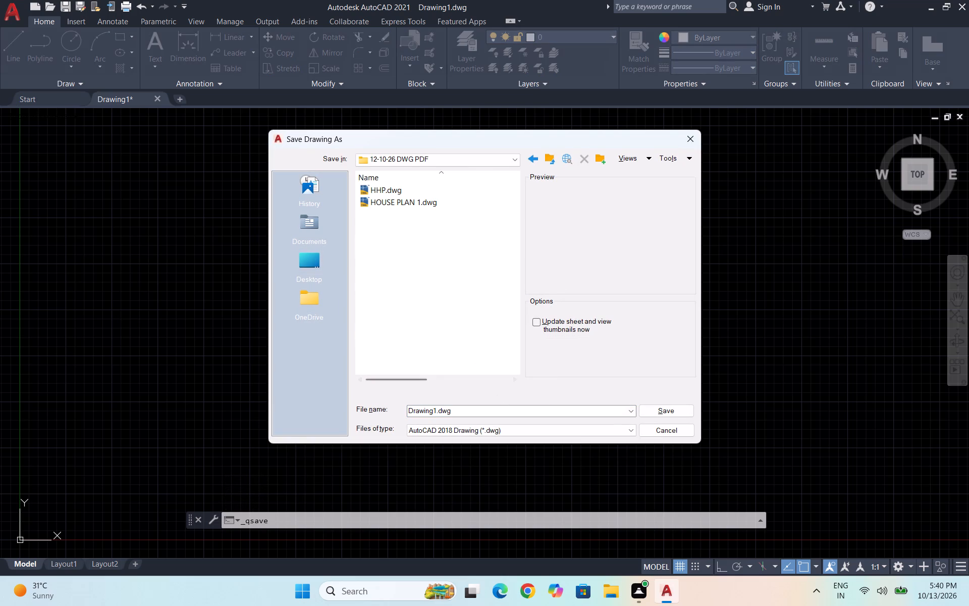
pyautogui.moveTo(494, 414); pyautogui.dragTo(396, 411)
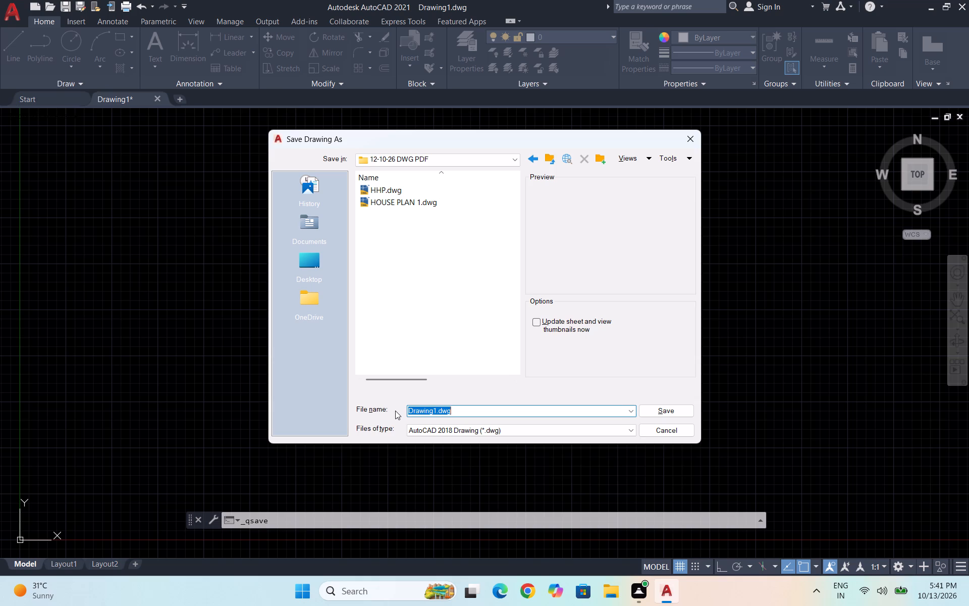
pyautogui.write('ARCH PLAN')
pyautogui.click(672, 416)
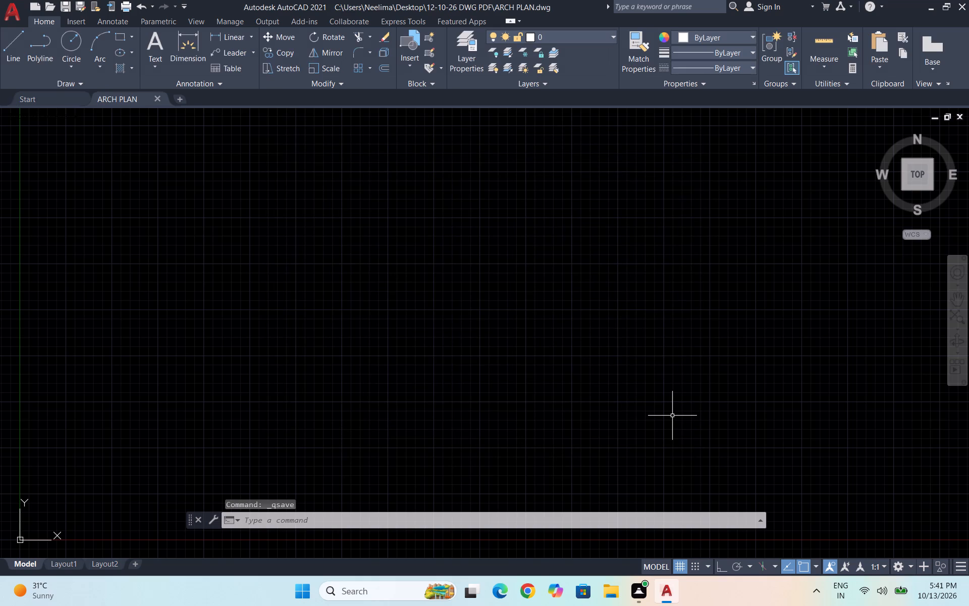
# Configure the drawing units to Engineering length type with 0'-0" precision.
pyautogui.write('UN')
pyautogui.press('Return')
pyautogui.click(410, 205)
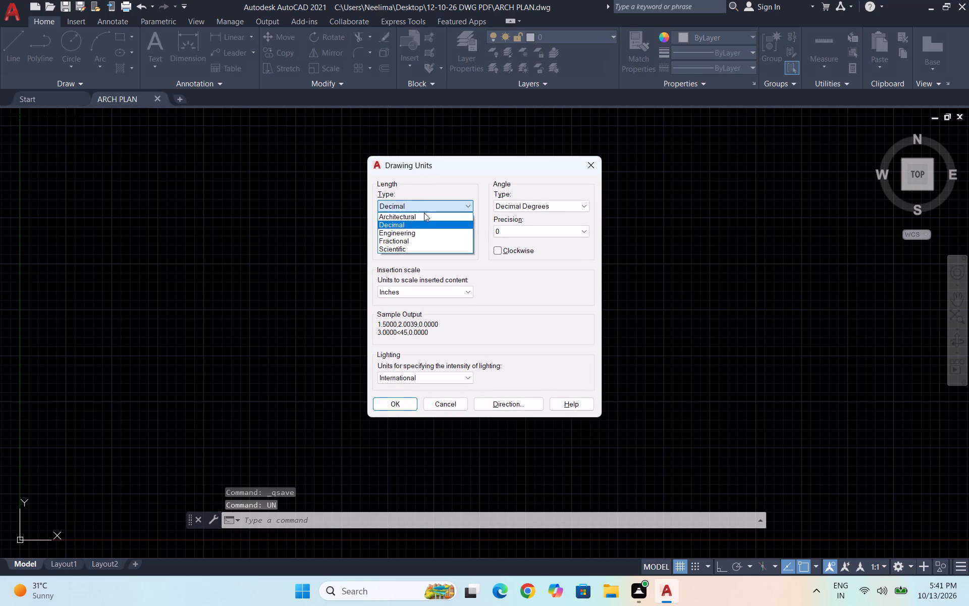
pyautogui.click(427, 233)
pyautogui.click(433, 230)
pyautogui.click(434, 242)
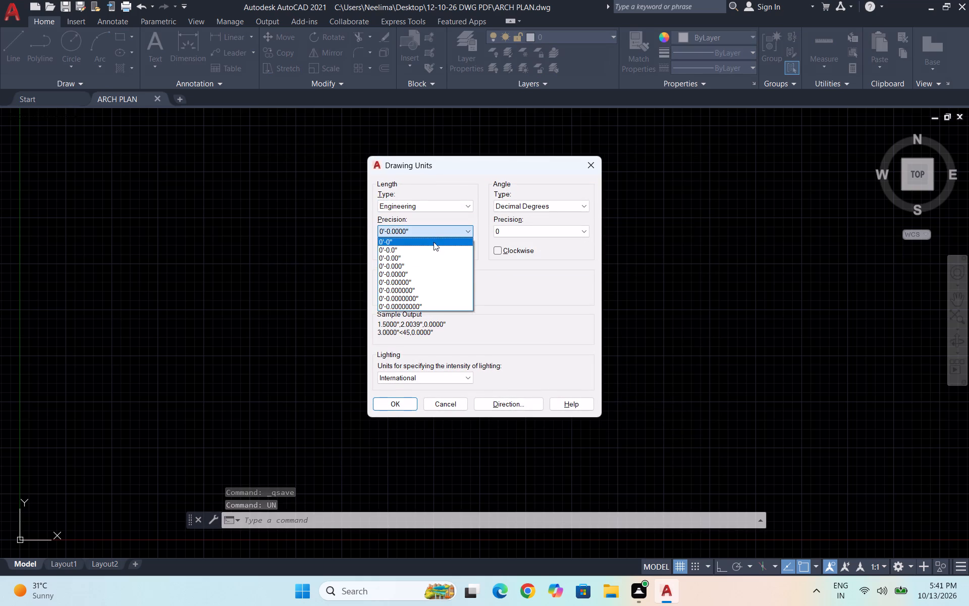
pyautogui.click(407, 405)
# Modify the Standard dimension style's primary units to Engineering format with 0'-0" precision and make the style current.
pyautogui.press('d')
pyautogui.press('Return')
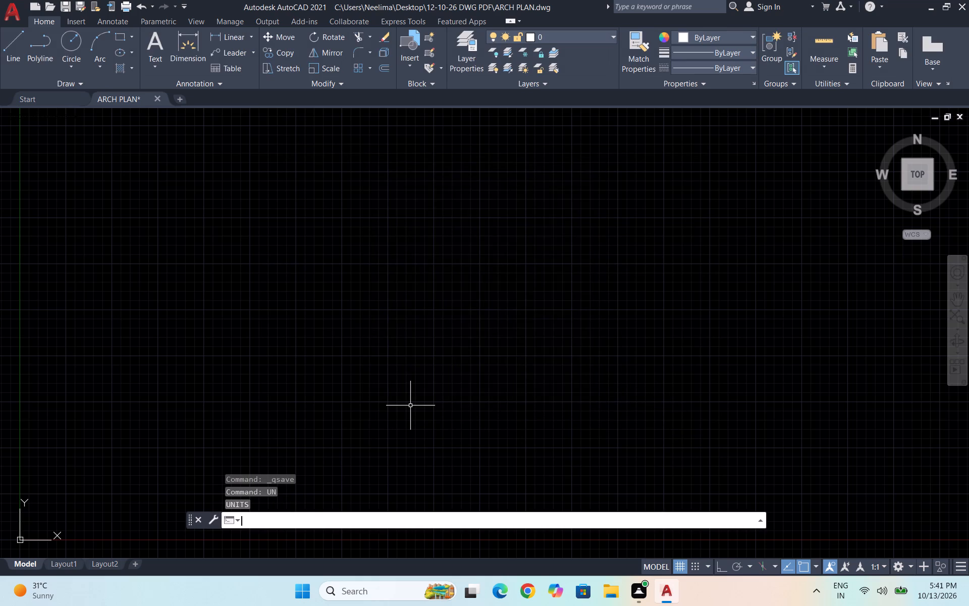
pyautogui.click(611, 271)
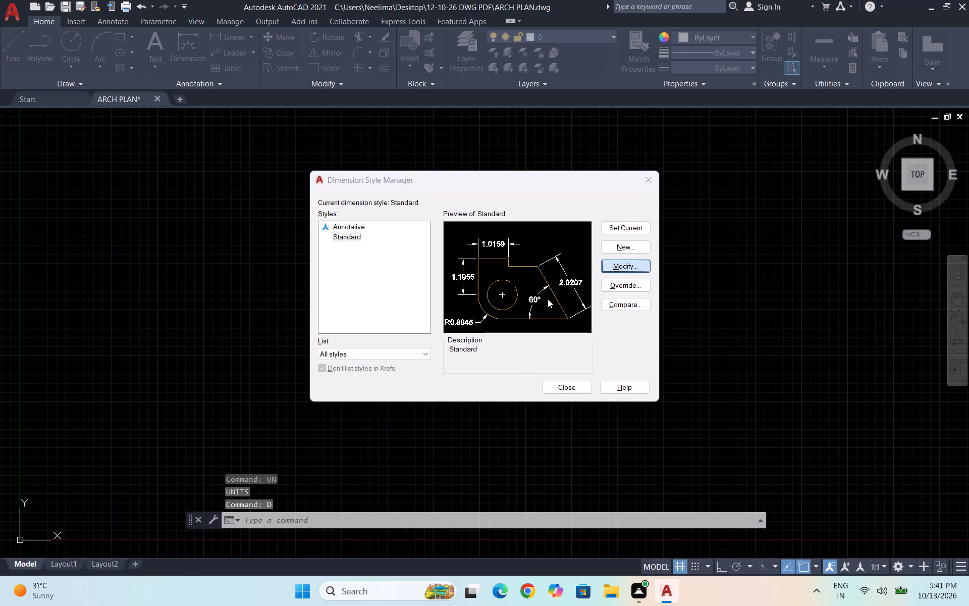
pyautogui.click(444, 181)
pyautogui.click(434, 218)
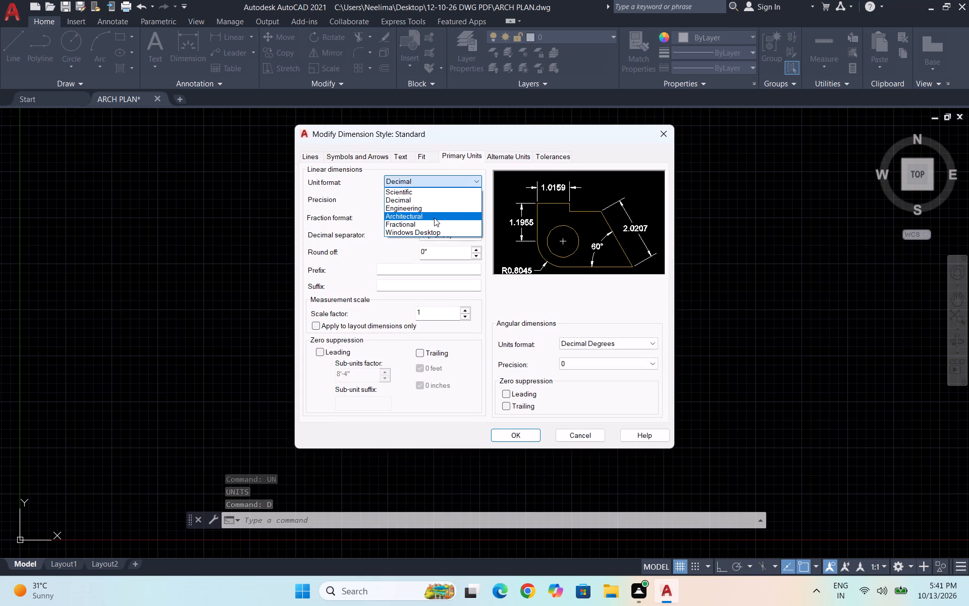
pyautogui.click(436, 184)
pyautogui.click(440, 209)
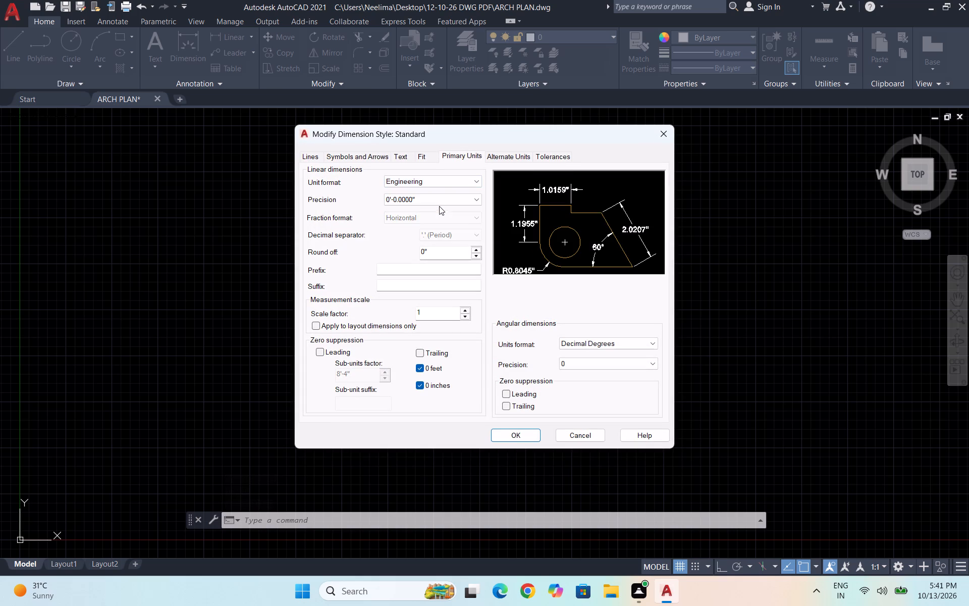
pyautogui.click(439, 200)
pyautogui.click(439, 212)
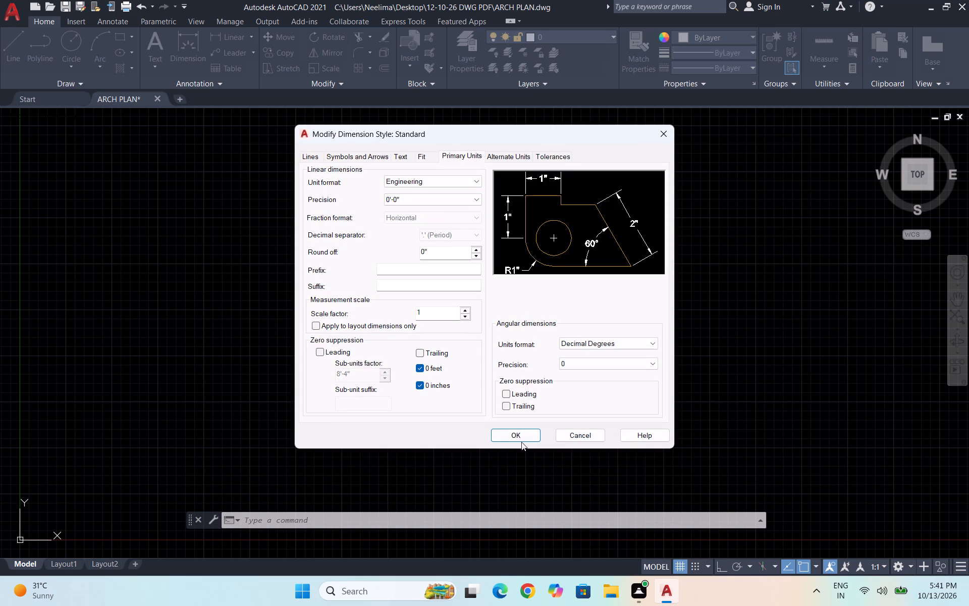
pyautogui.click(519, 439)
pyautogui.click(615, 224)
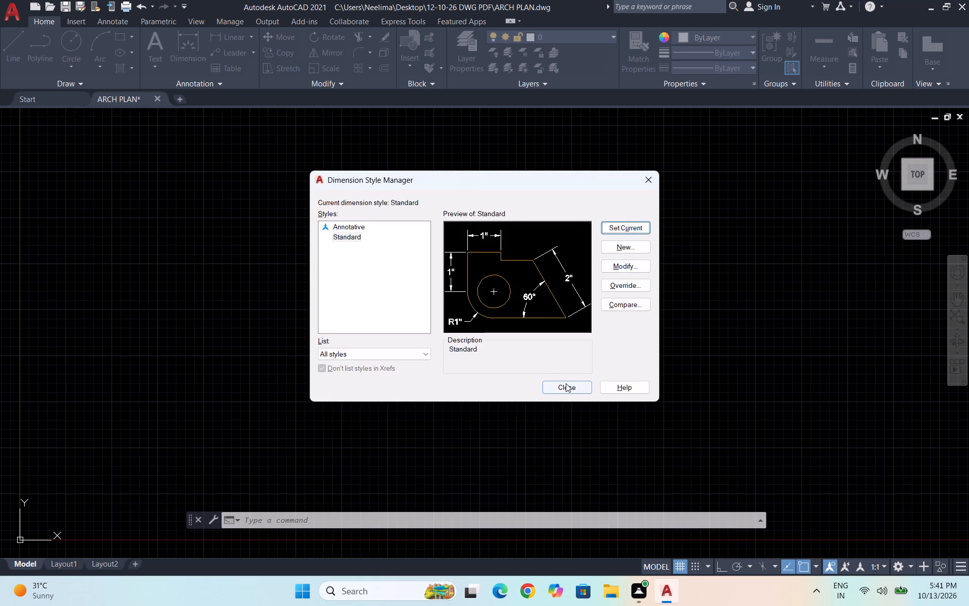
pyautogui.click(566, 383)
pyautogui.press('Escape')
pyautogui.press('Escape')
# Create a layer named WALLS and set its color to cyan.
pyautogui.click(460, 72)
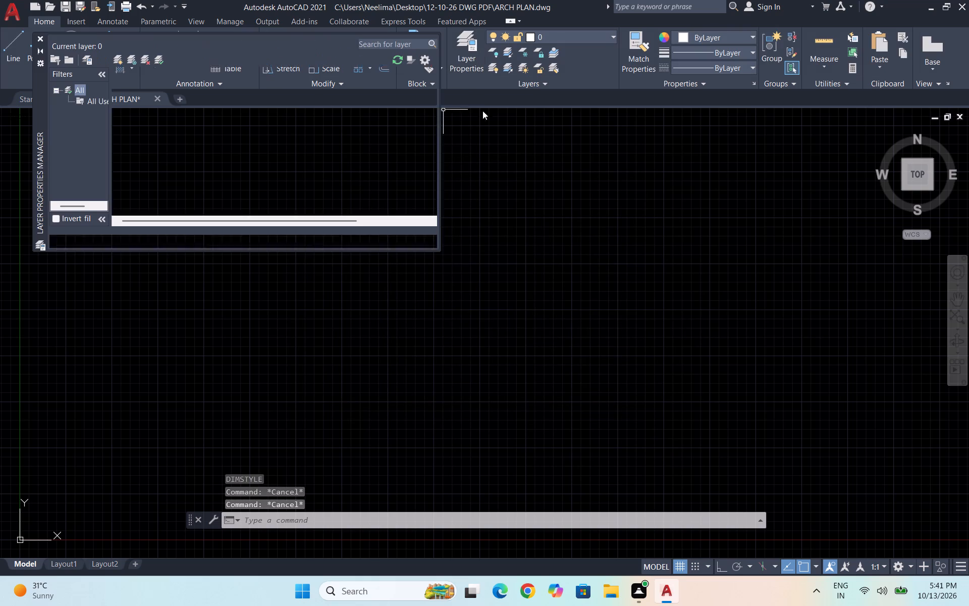
pyautogui.click(117, 52)
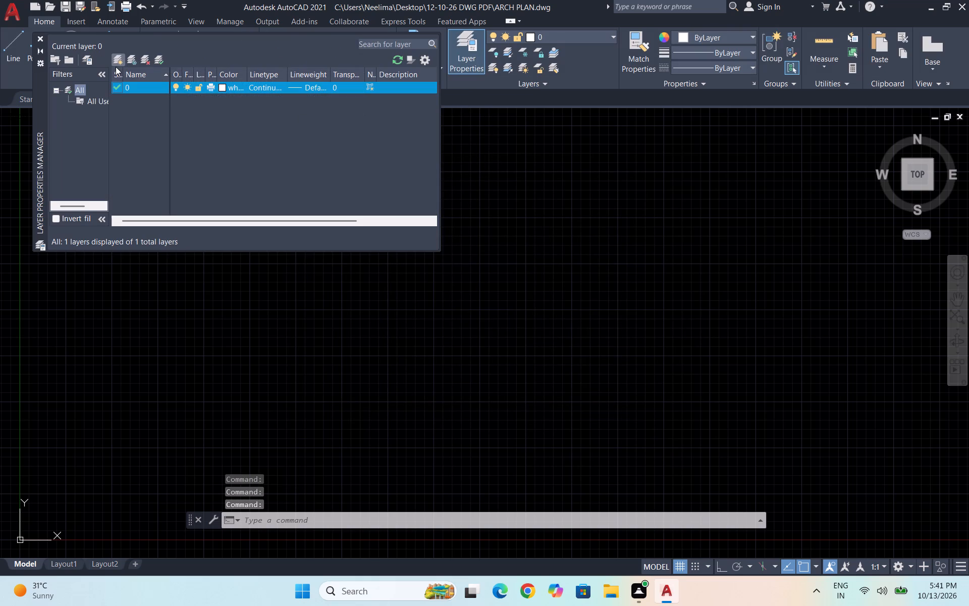
pyautogui.click(114, 66)
pyautogui.write('WALLS')
pyautogui.press('Return')
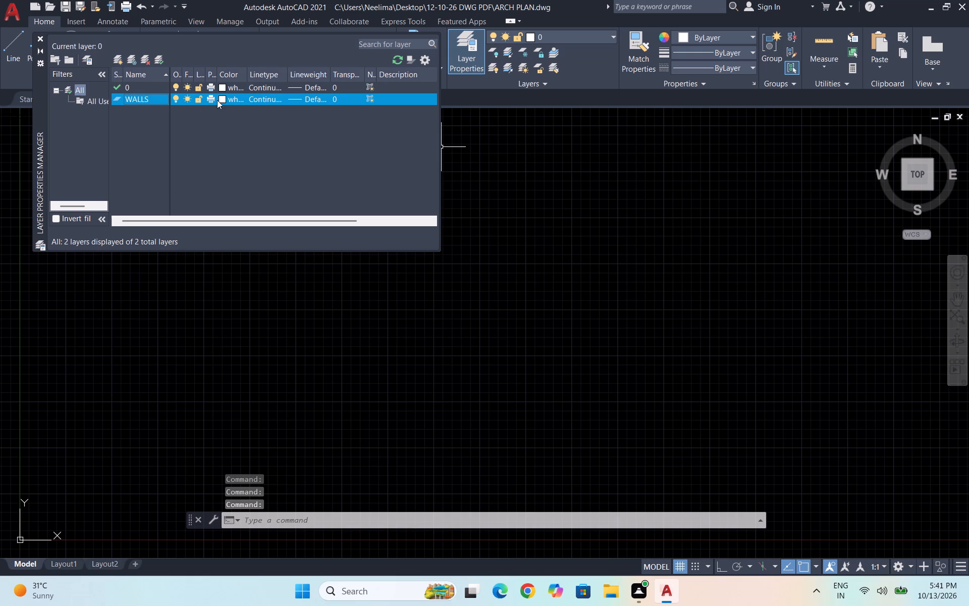
pyautogui.click(219, 97)
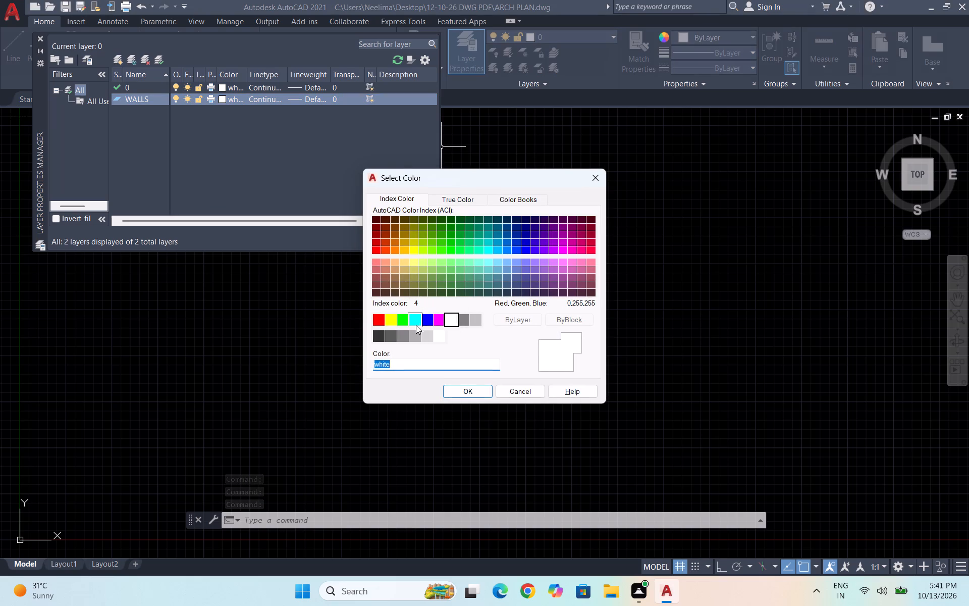
pyautogui.click(416, 323)
pyautogui.click(456, 395)
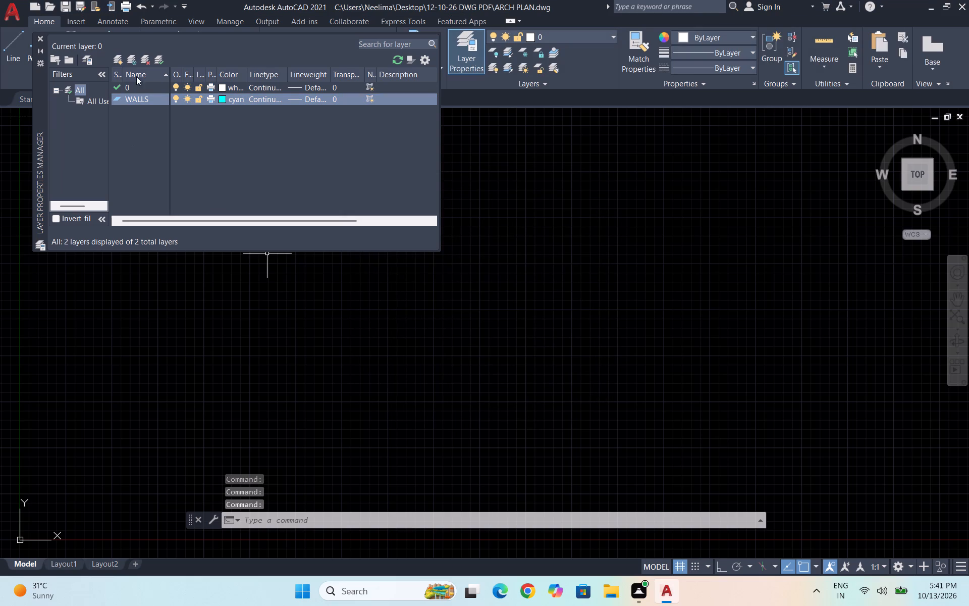
# Create a layer named DOORS and set its color to green.
pyautogui.click(121, 58)
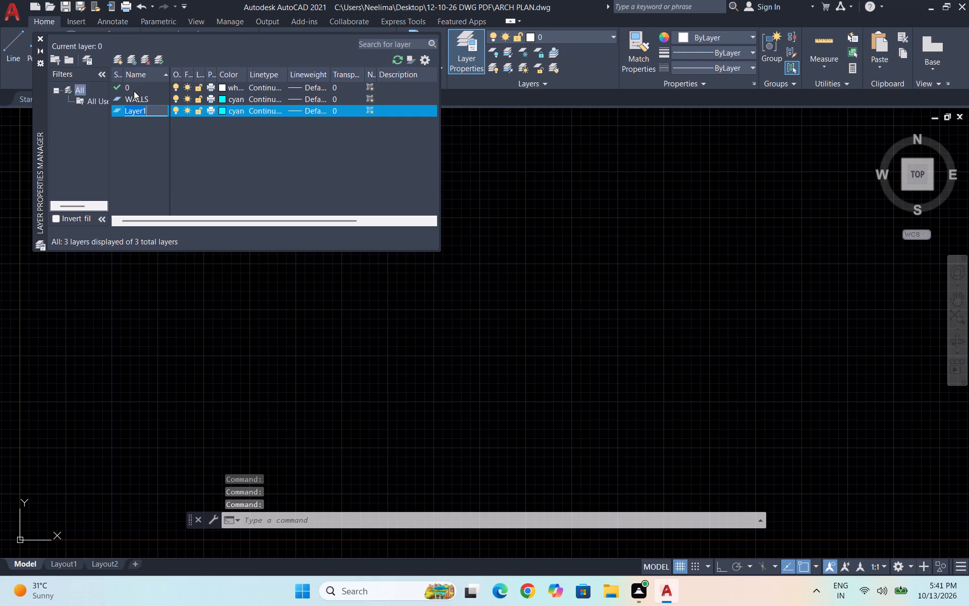
pyautogui.write('DOORS')
pyautogui.press('Return')
pyautogui.click(223, 112)
pyautogui.click(404, 320)
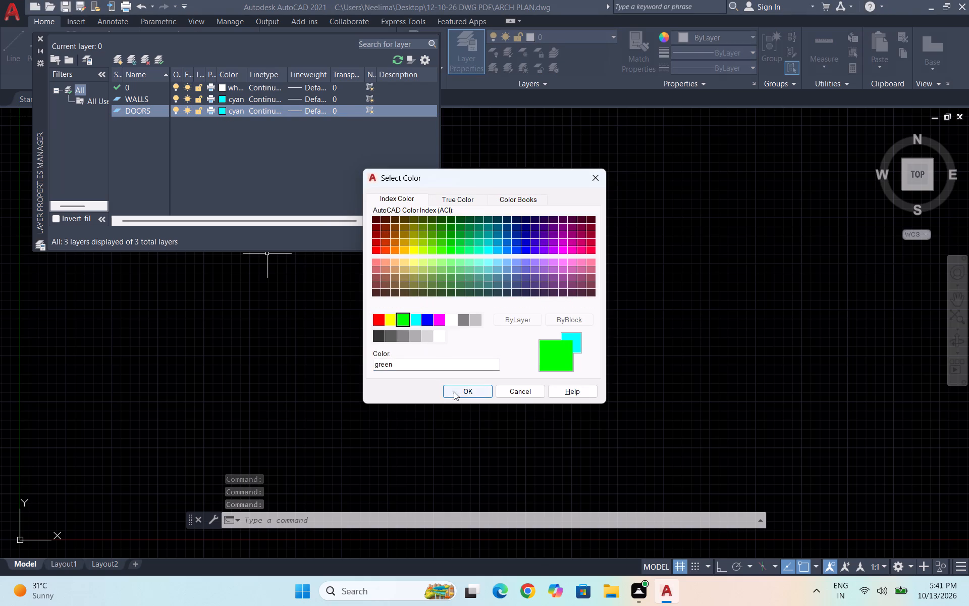
pyautogui.click(454, 391)
# Create a layer named WINDOWS and set its color to yellow.
pyautogui.click(114, 60)
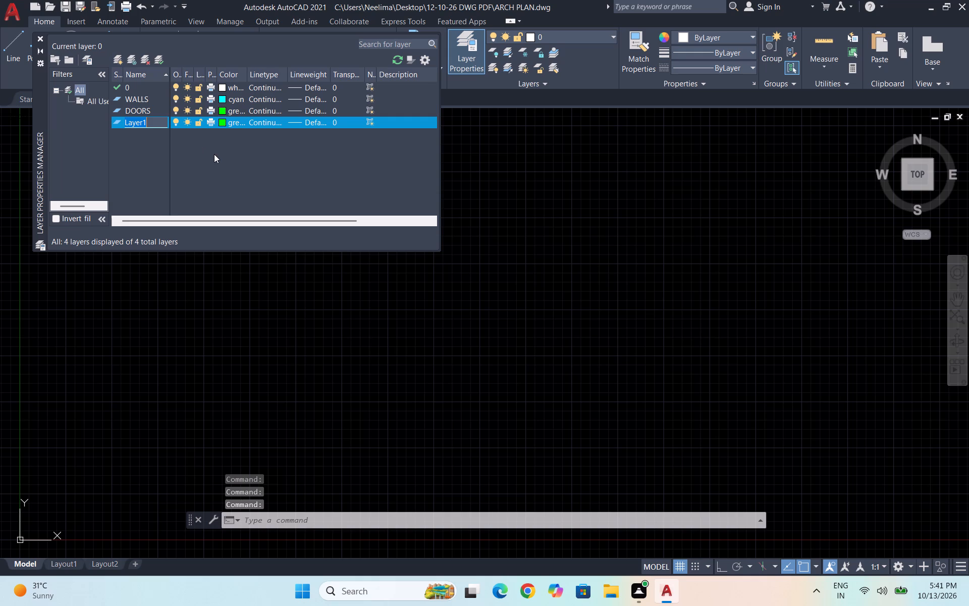
pyautogui.write('WINDOWS')
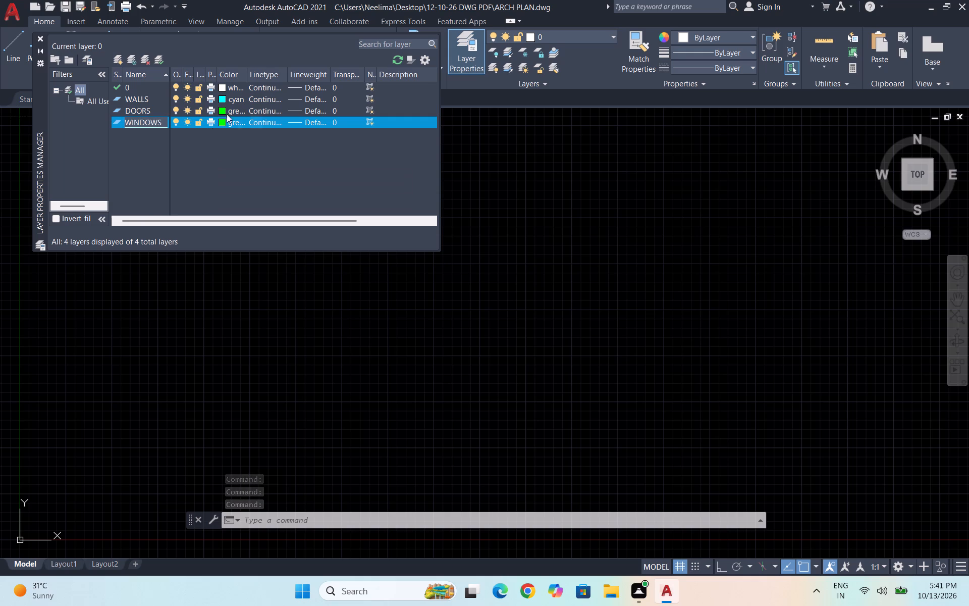
pyautogui.click(219, 122)
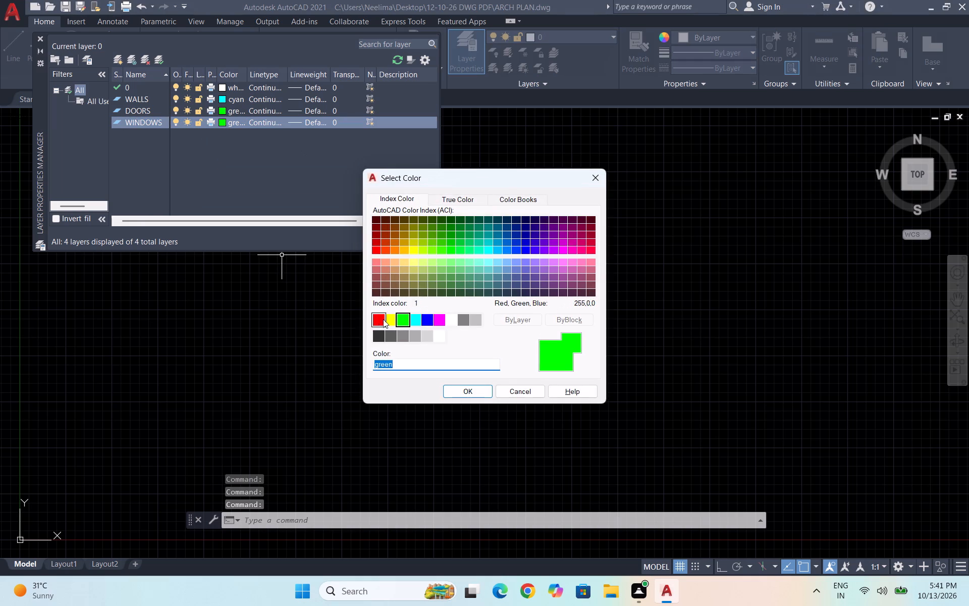
pyautogui.click(393, 316)
pyautogui.click(482, 390)
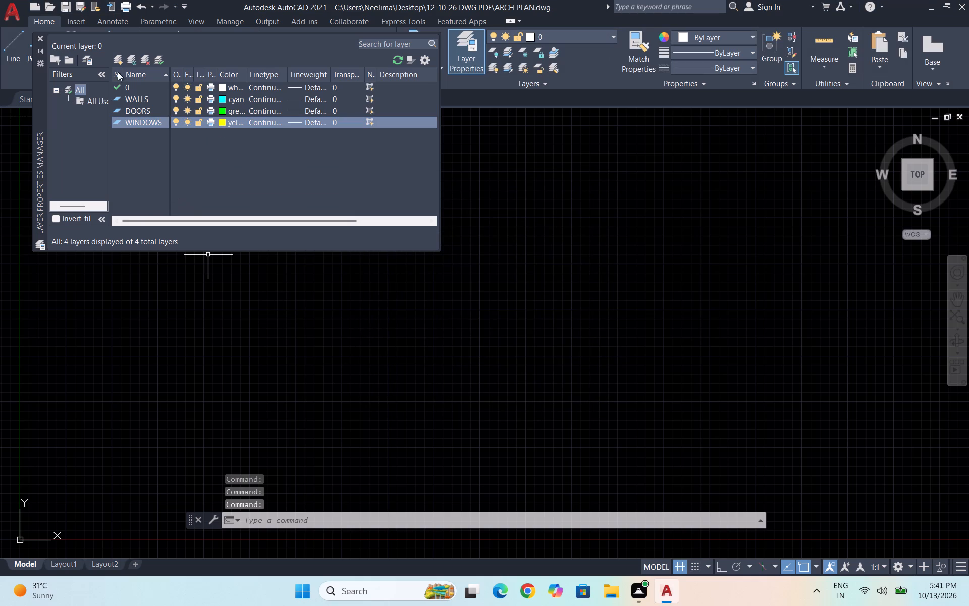
# Create a layer named LT and set its color to index color 9.
pyautogui.click(119, 54)
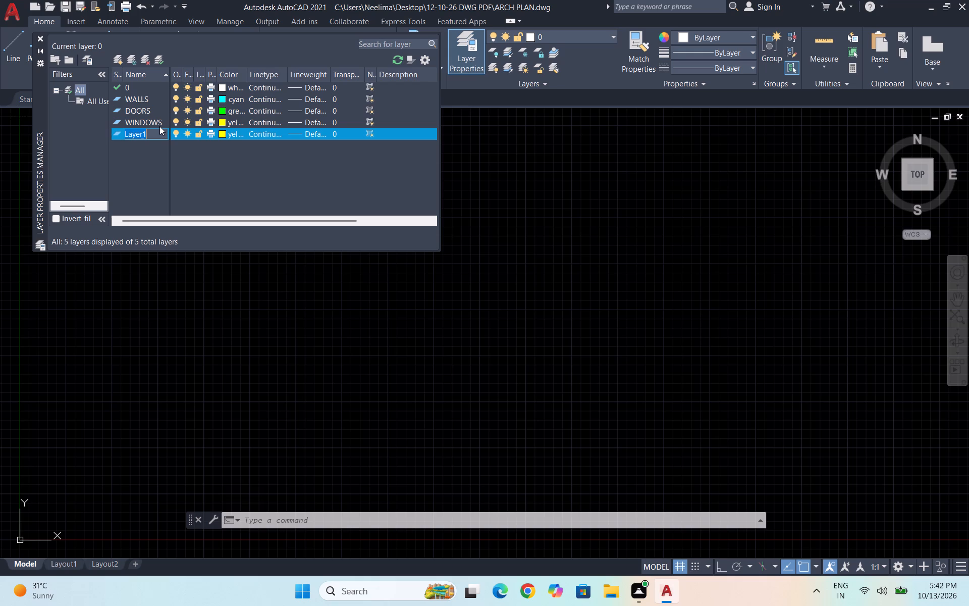
pyautogui.write('DO')
pyautogui.press('BackSpace')
pyautogui.press('BackSpace')
pyautogui.write('LT')
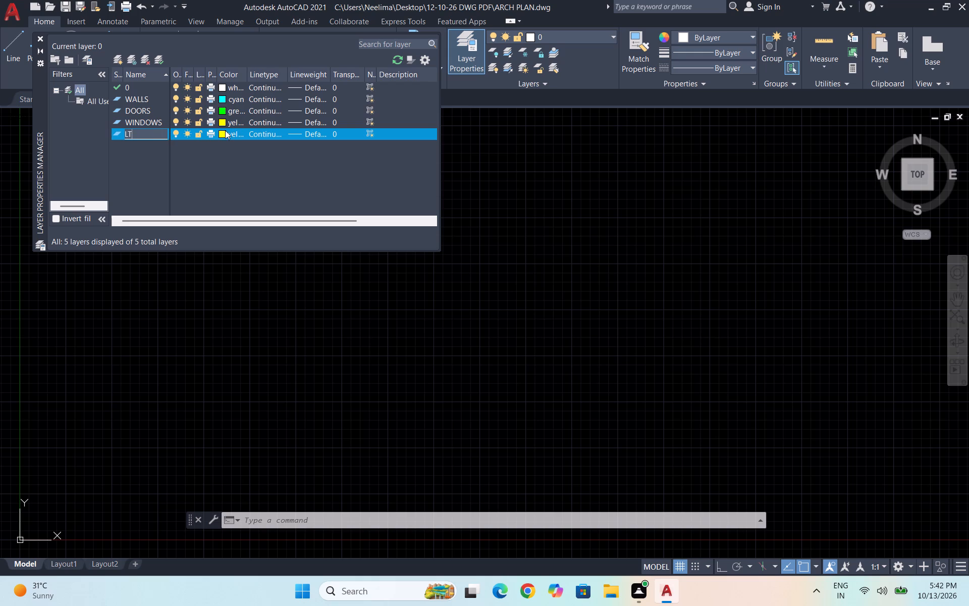
pyautogui.click(223, 132)
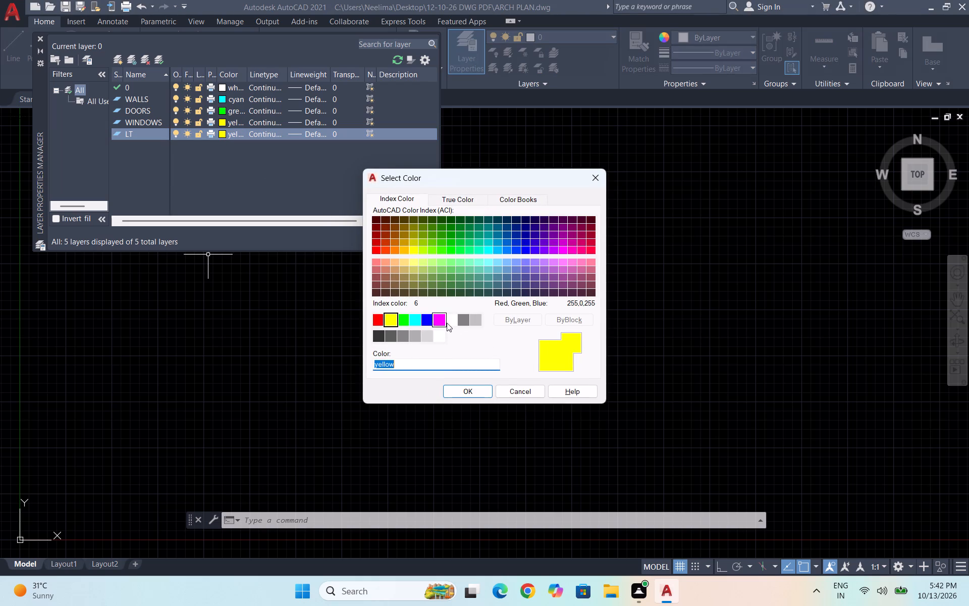
pyautogui.click(473, 321)
pyautogui.click(464, 398)
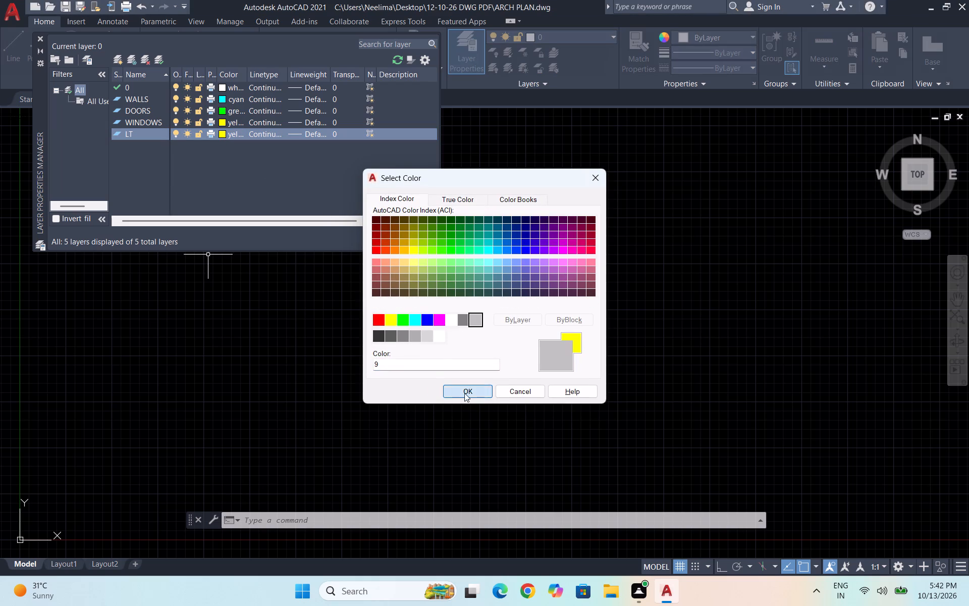
# Create a layer named FURNTIURE and set its color to yellow.
pyautogui.click(114, 55)
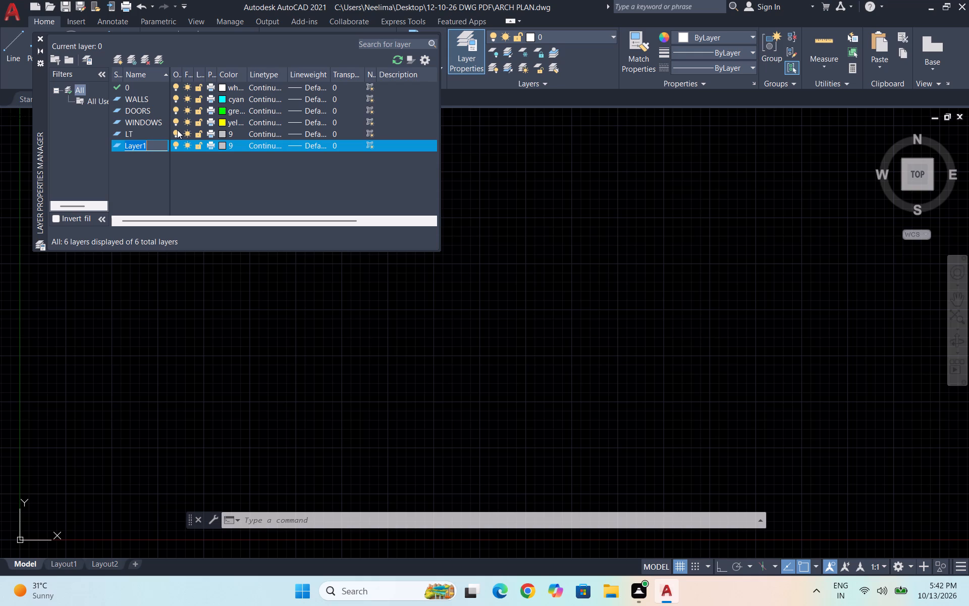
pyautogui.write('FURN')
pyautogui.press('u')
pyautogui.press('BackSpace')
pyautogui.write('TIURE')
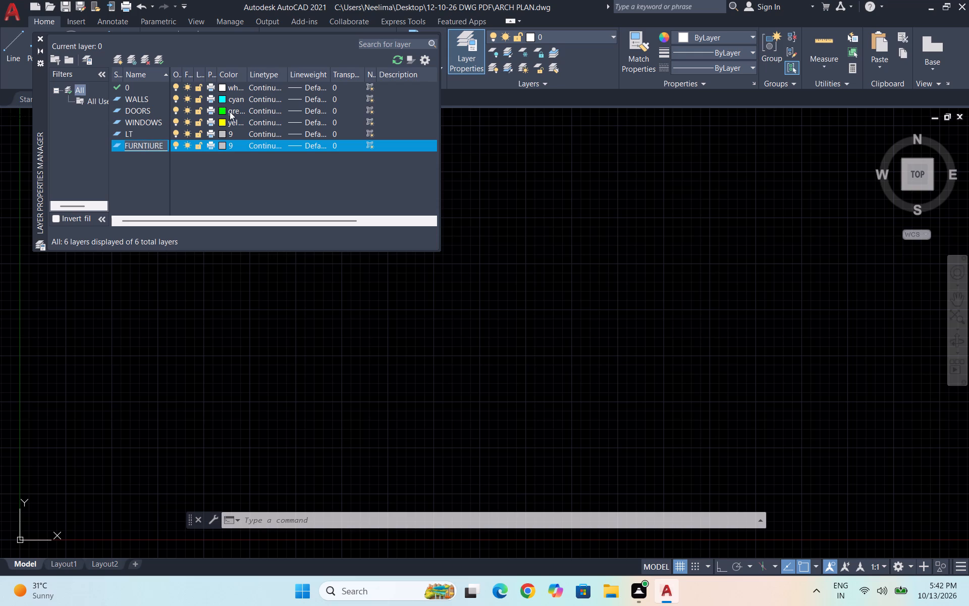
pyautogui.click(218, 143)
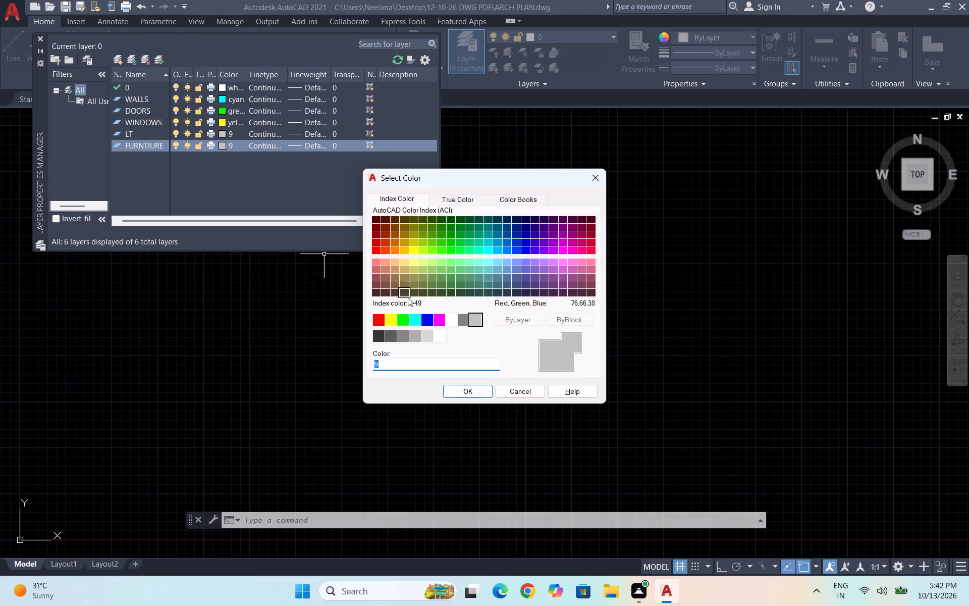
pyautogui.click(396, 321)
pyautogui.click(455, 397)
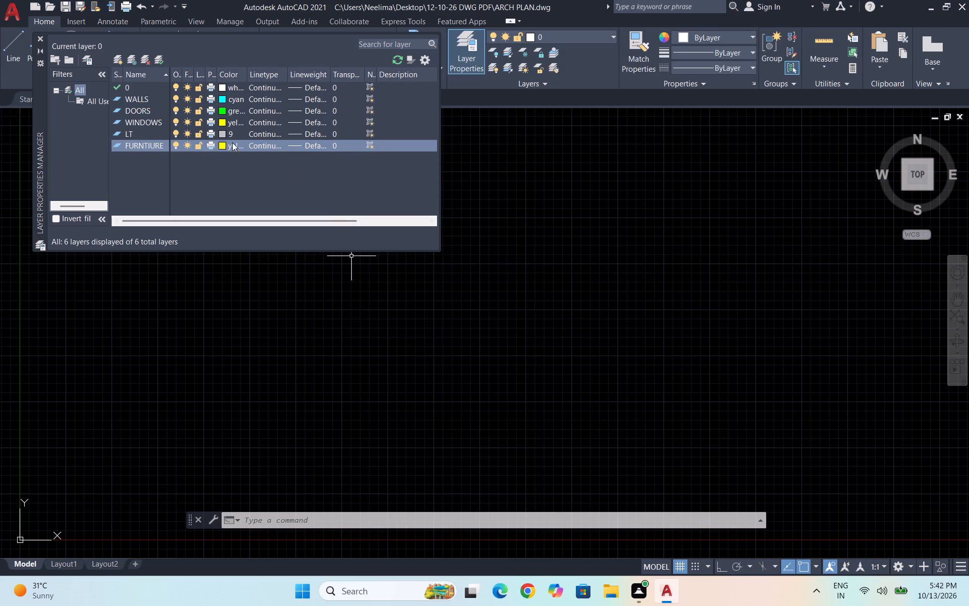
# Change the WINDOWS layer's color to index color 240.
pyautogui.click(224, 124)
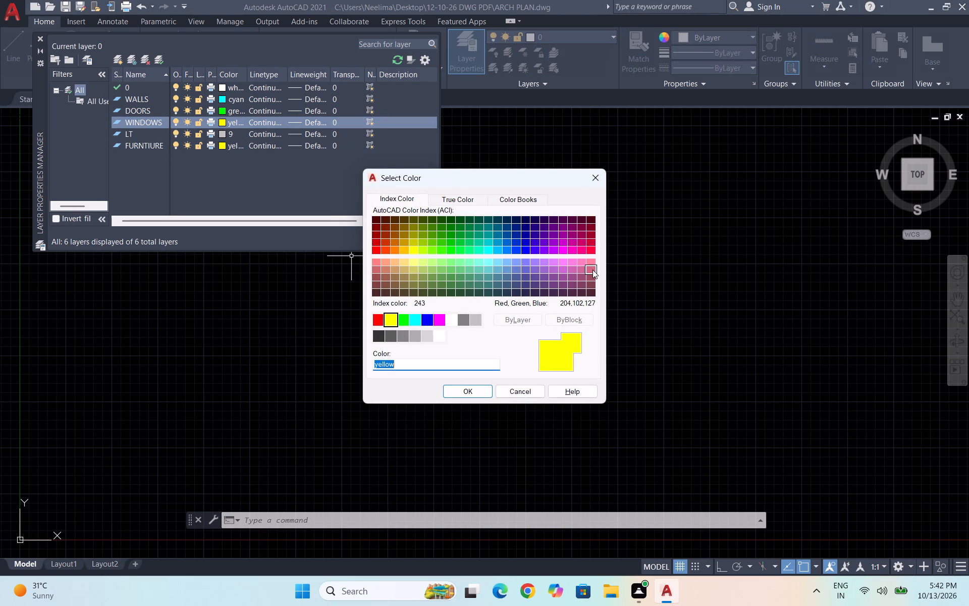
pyautogui.click(593, 248)
pyautogui.click(479, 387)
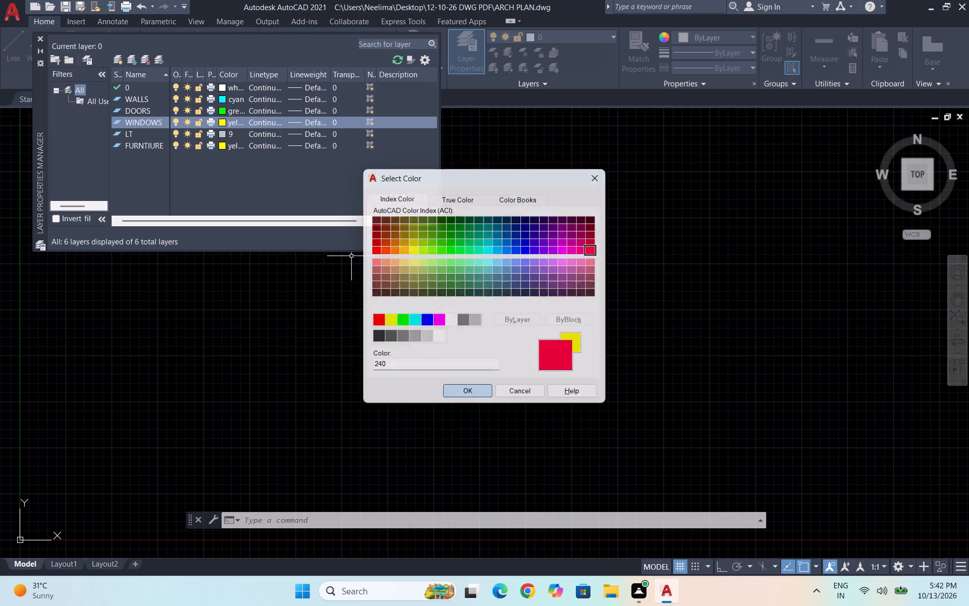
# Create a layer named TEXT and set its color to red.
pyautogui.click(120, 63)
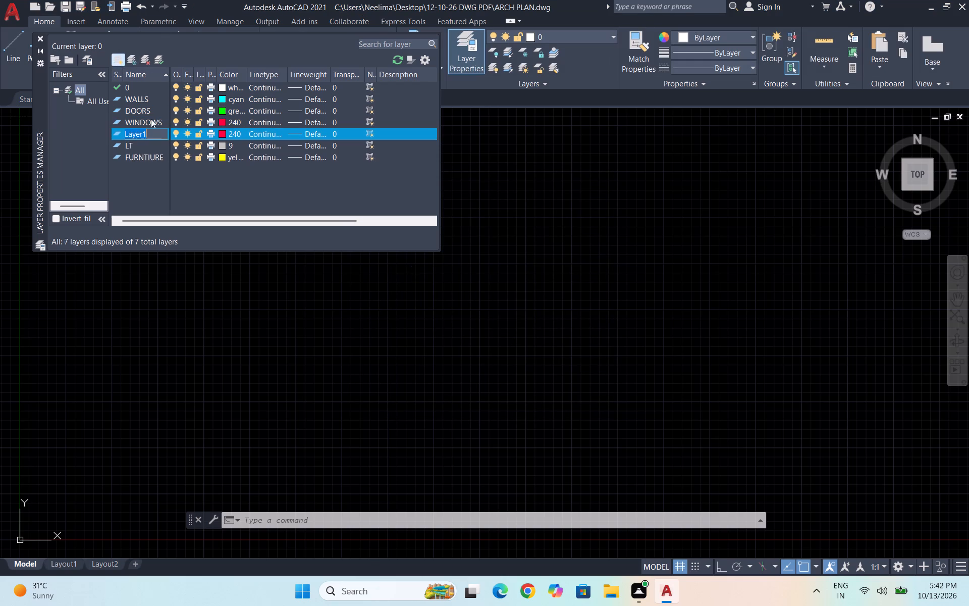
pyautogui.press('r')
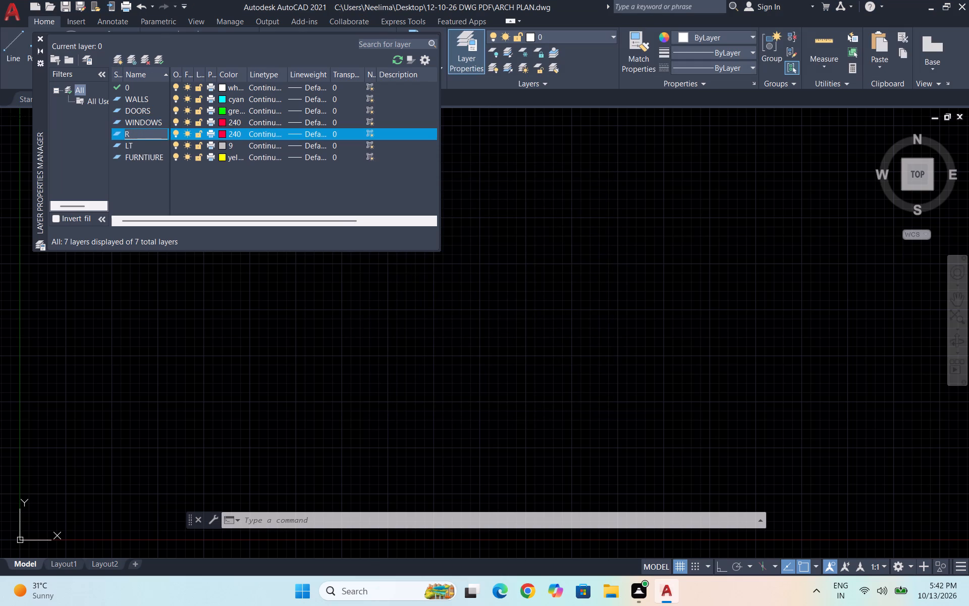
pyautogui.press('BackSpace')
pyautogui.press('e')
pyautogui.press('BackSpace')
pyautogui.write('TEXT')
pyautogui.click(223, 133)
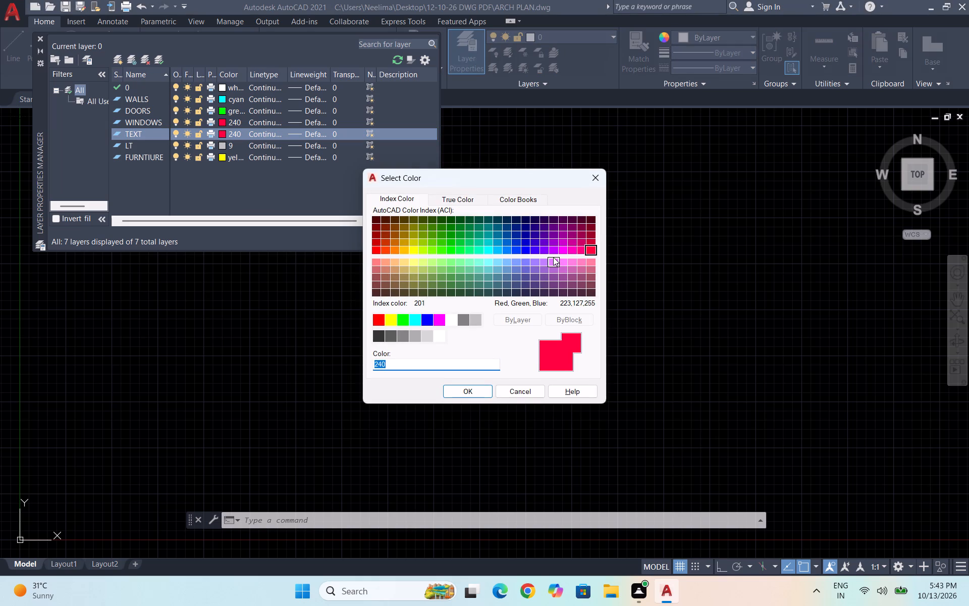
pyautogui.click(380, 319)
pyautogui.click(471, 396)
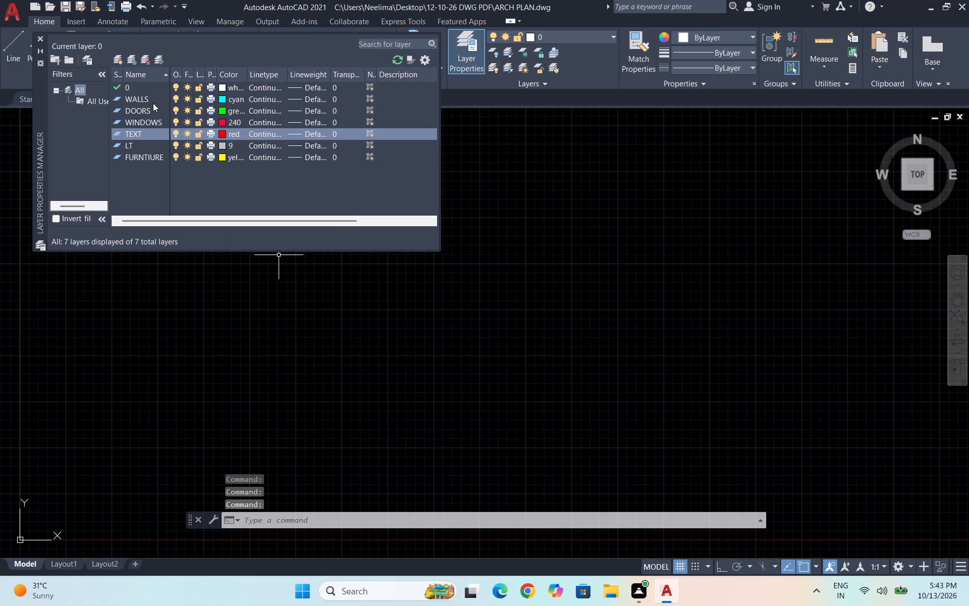
# Make WALLS the current layer and close the layer manager.
pyautogui.click(153, 103)
pyautogui.click(164, 57)
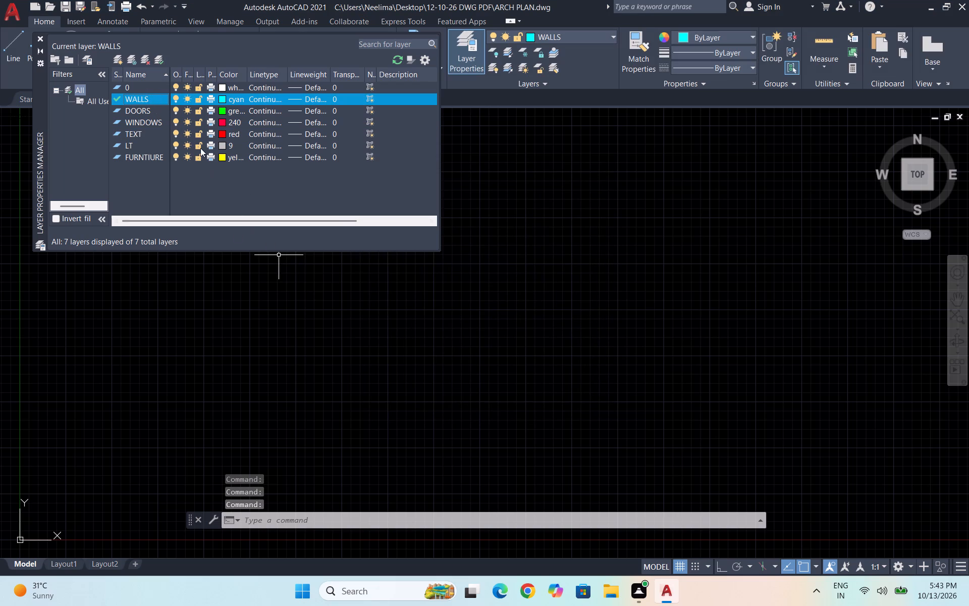
pyautogui.click(41, 37)
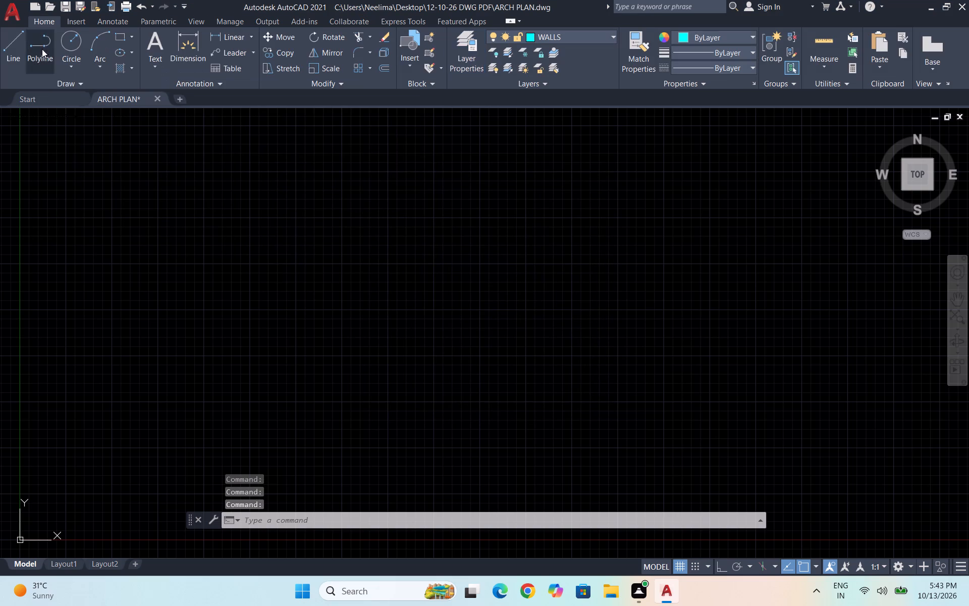
# Draw a vertical construction line (XLINE) to the right of the origin on the WALLS layer.
pyautogui.press('Escape')
pyautogui.write('XL')
pyautogui.press('Return')
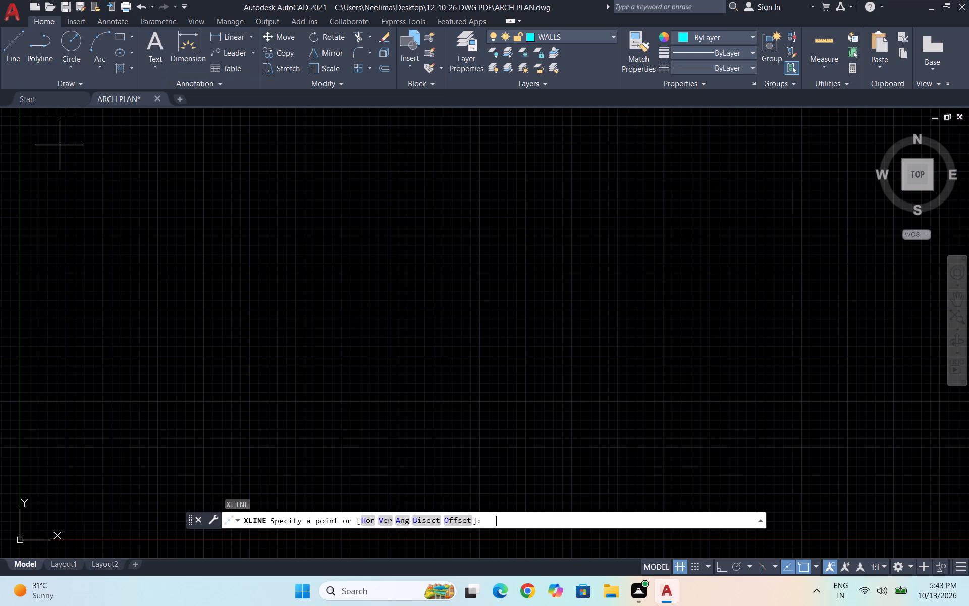
pyautogui.press('v')
pyautogui.press('Return')
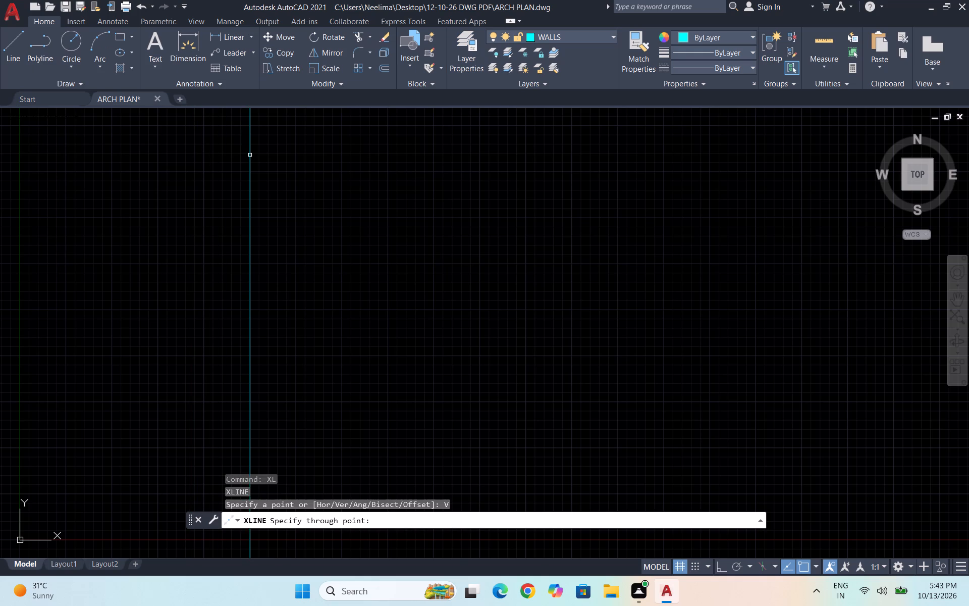
pyautogui.click(251, 159)
pyautogui.press('Escape')
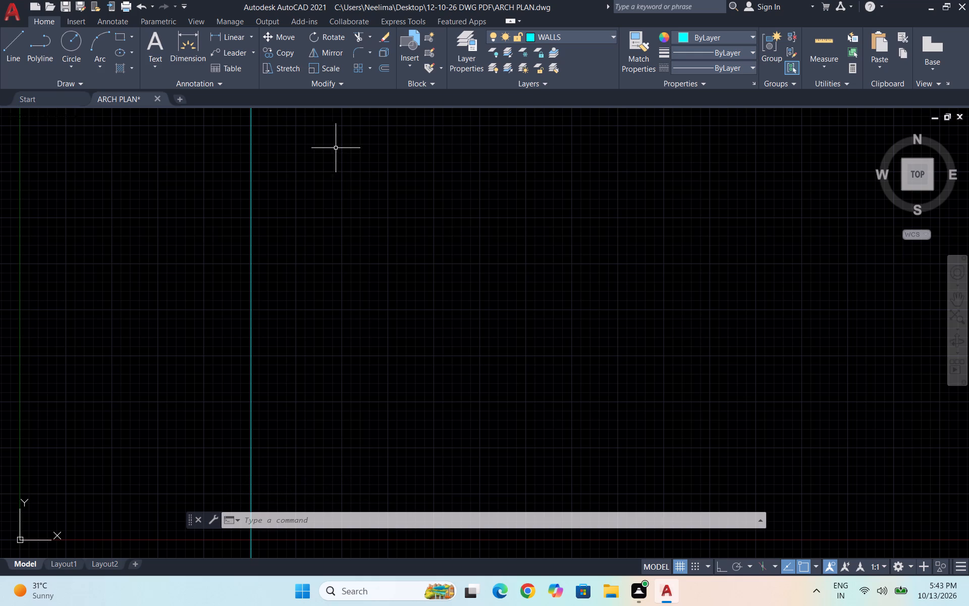
# Turn off the grid and offset the vertical construction line 9" to the right.
pyautogui.scroll(-1, 340, 166)
pyautogui.press('Escape')
pyautogui.click(351, 193)
pyautogui.click(264, 164)
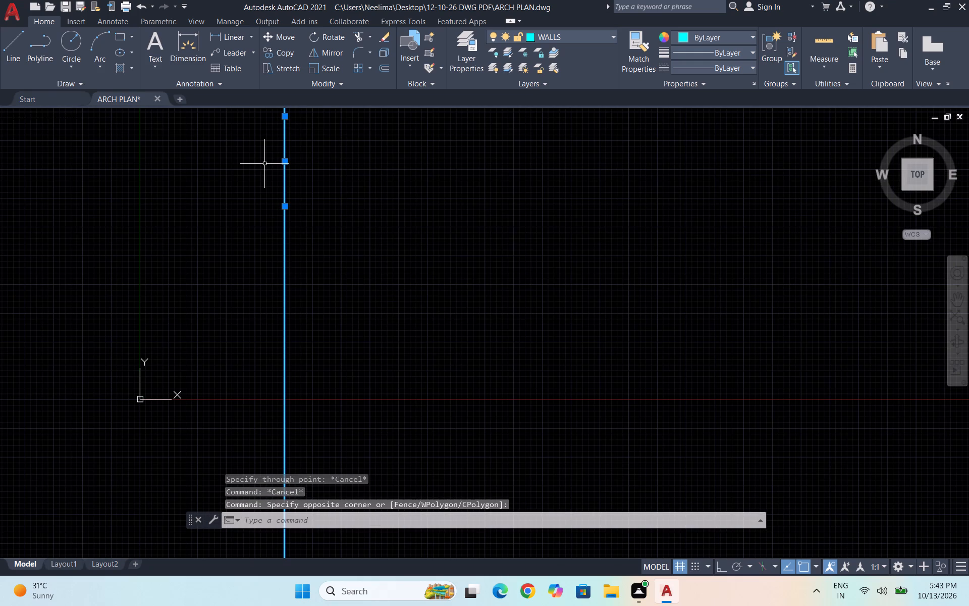
pyautogui.press('F7')
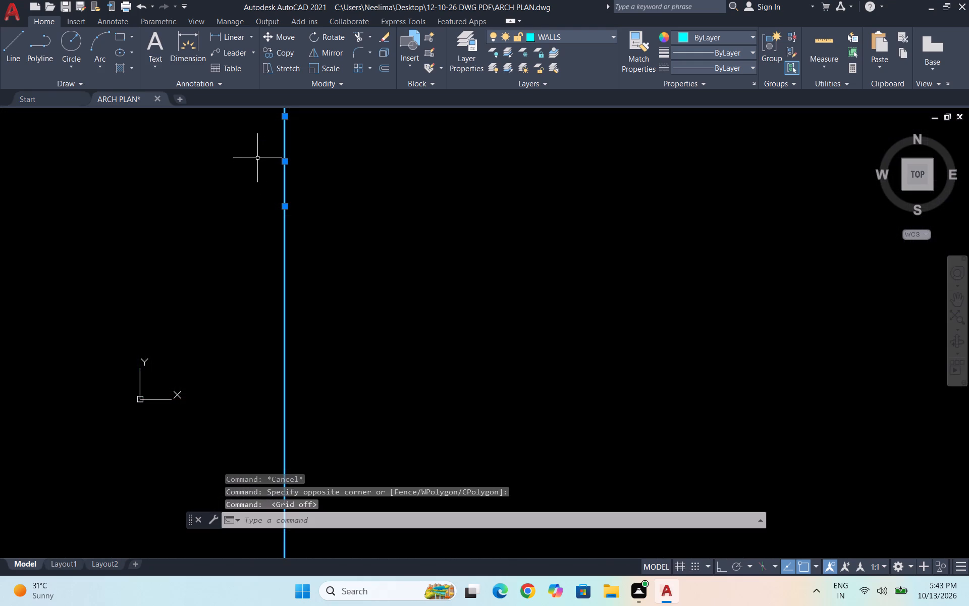
pyautogui.press('o')
pyautogui.press('Return')
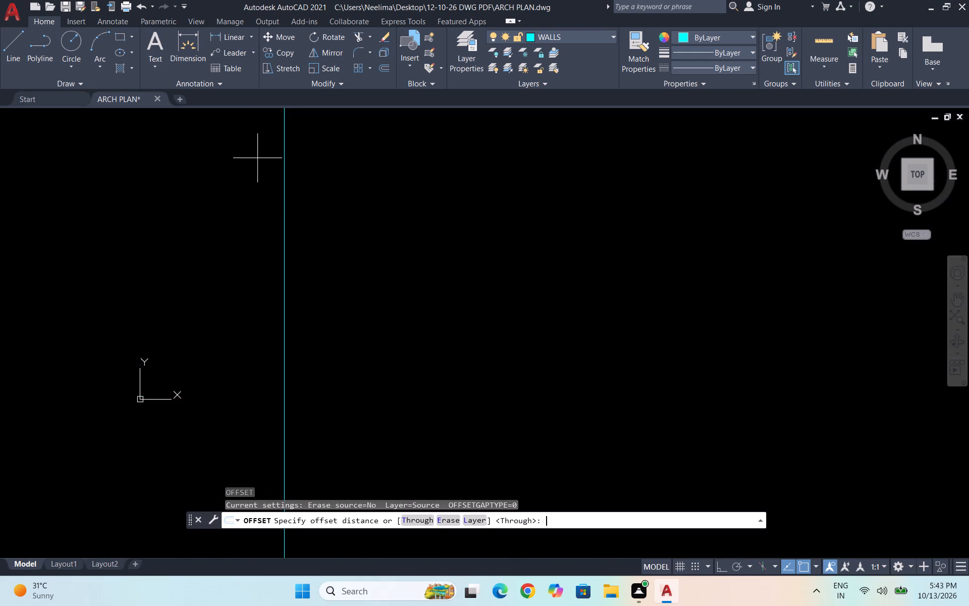
pyautogui.write('9"')
pyautogui.press('Return')
pyautogui.click(371, 179)
pyautogui.scroll(-6, 318, 174)
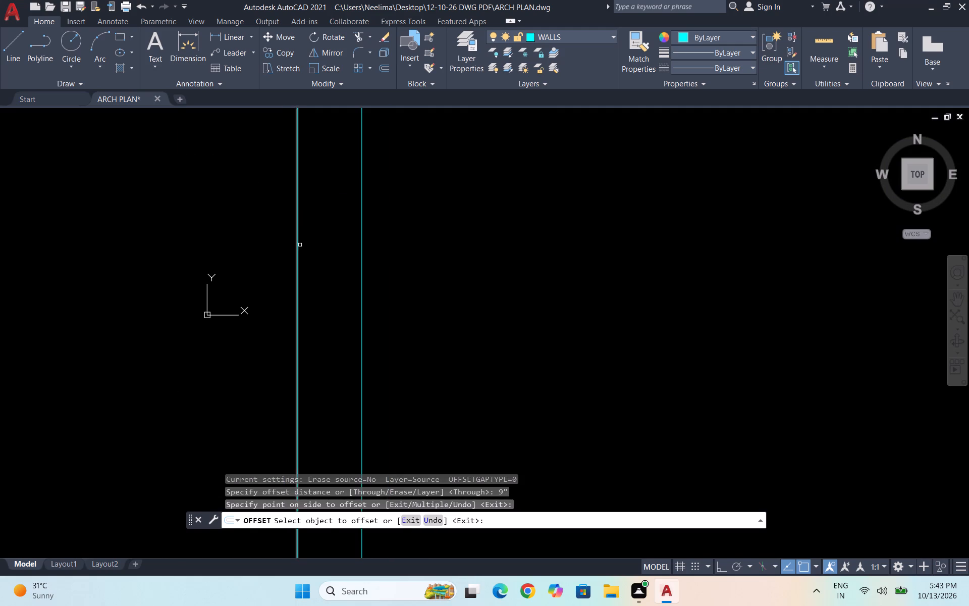
pyautogui.scroll(-5, 300, 245)
pyautogui.press('Escape')
# Move the UCS origin away from the wall lines to the lower-left of the drawing area.
pyautogui.scroll(1, 316, 256)
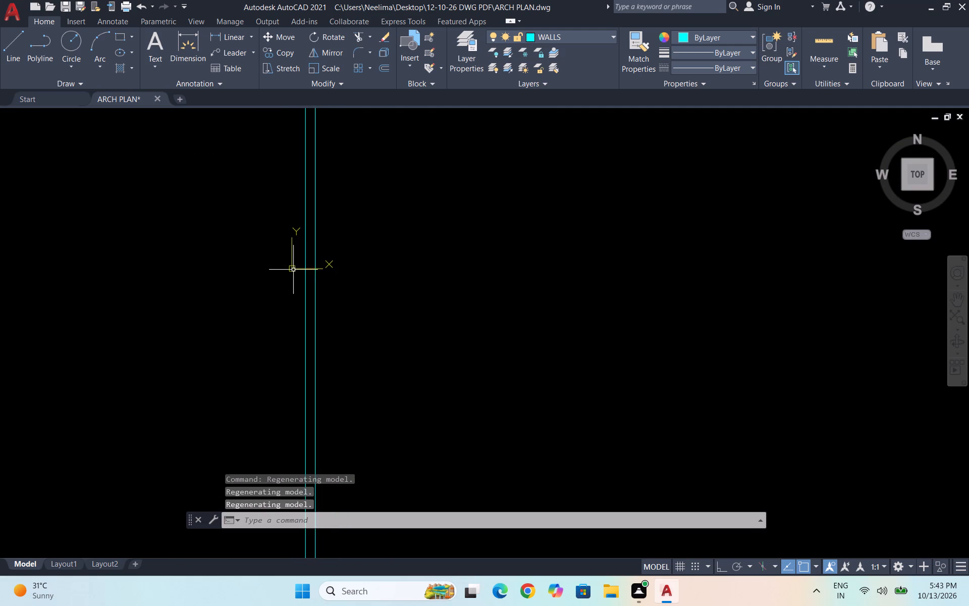
pyautogui.click(293, 268)
pyautogui.moveTo(293, 268); pyautogui.dragTo(262, 331)
pyautogui.moveTo(292, 267); pyautogui.dragTo(37, 501)
pyautogui.click(26, 521)
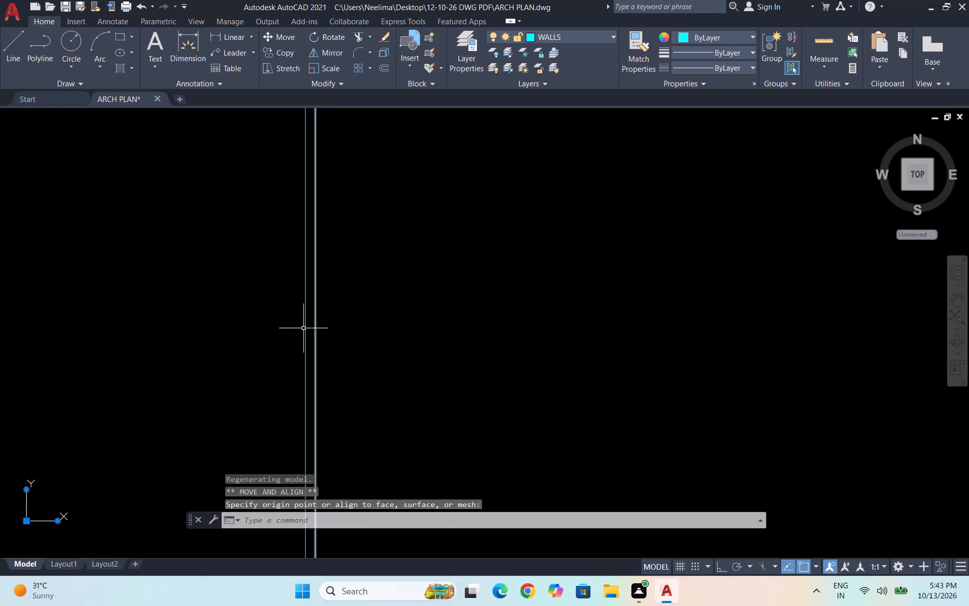
# Offset the wall pair's right-hand vertical line 12' to the right.
pyautogui.scroll(-1, 278, 273)
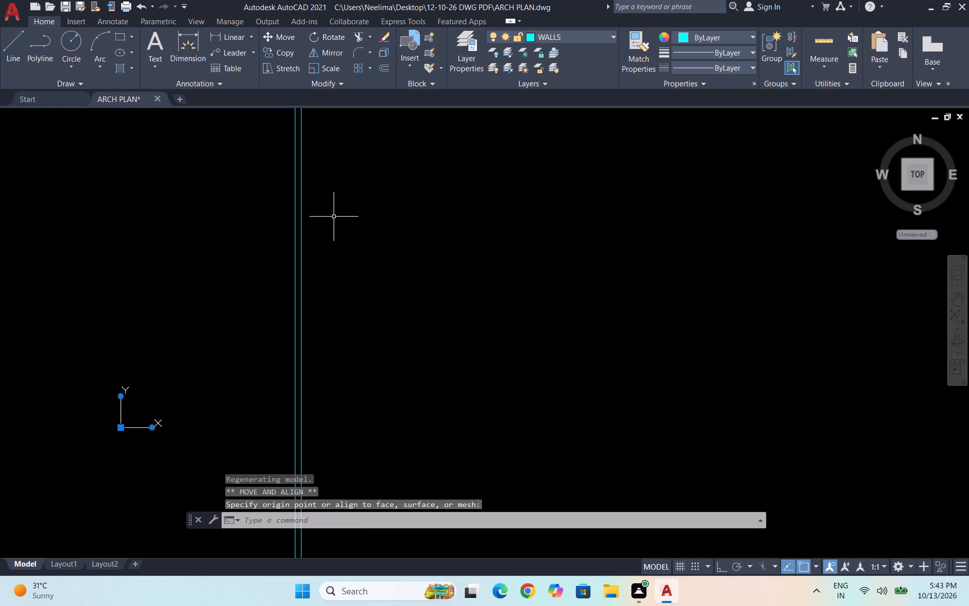
pyautogui.scroll(1, 312, 208)
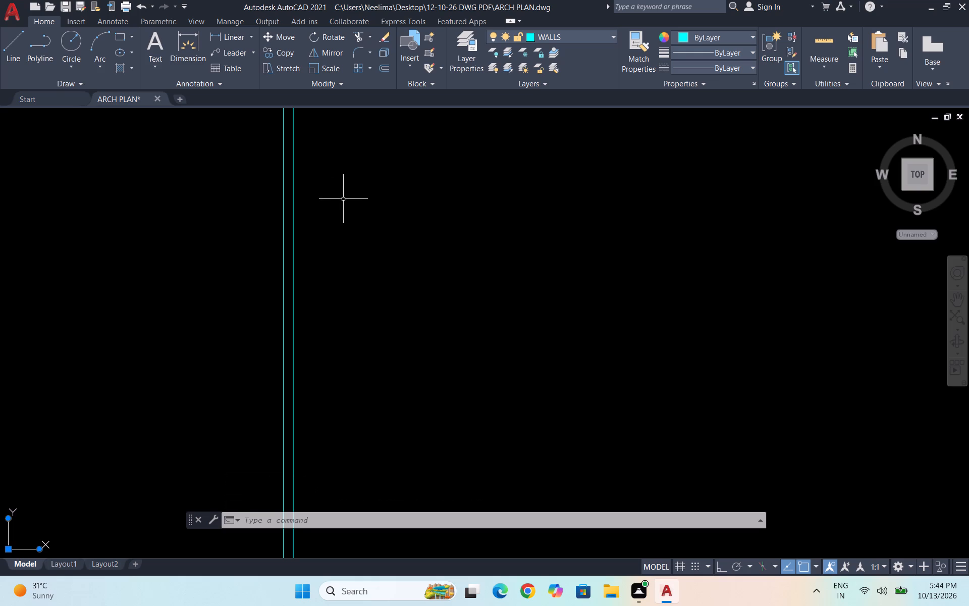
pyautogui.click(294, 206)
pyautogui.press('o')
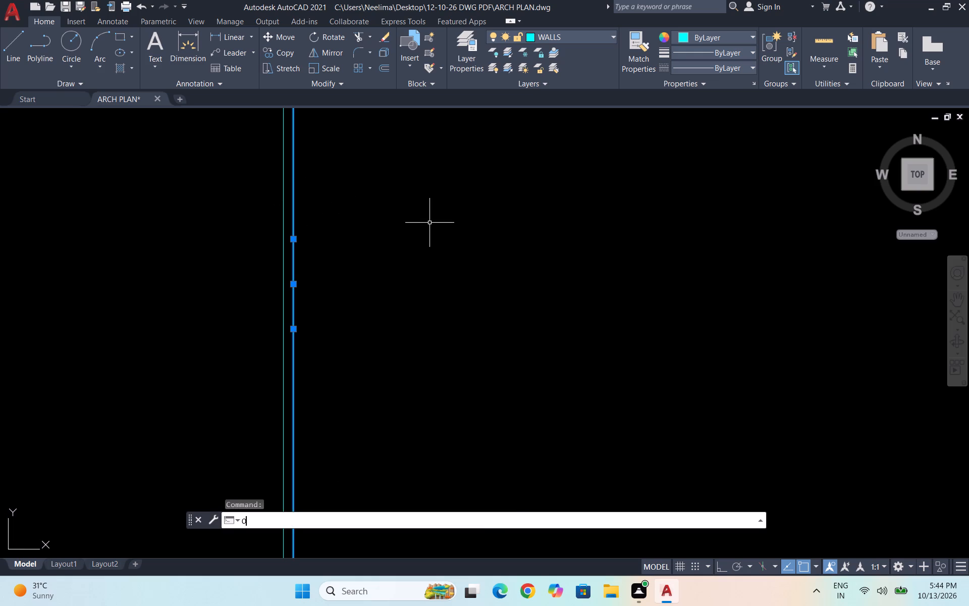
pyautogui.press('Return')
pyautogui.write("12'")
pyautogui.press('Return')
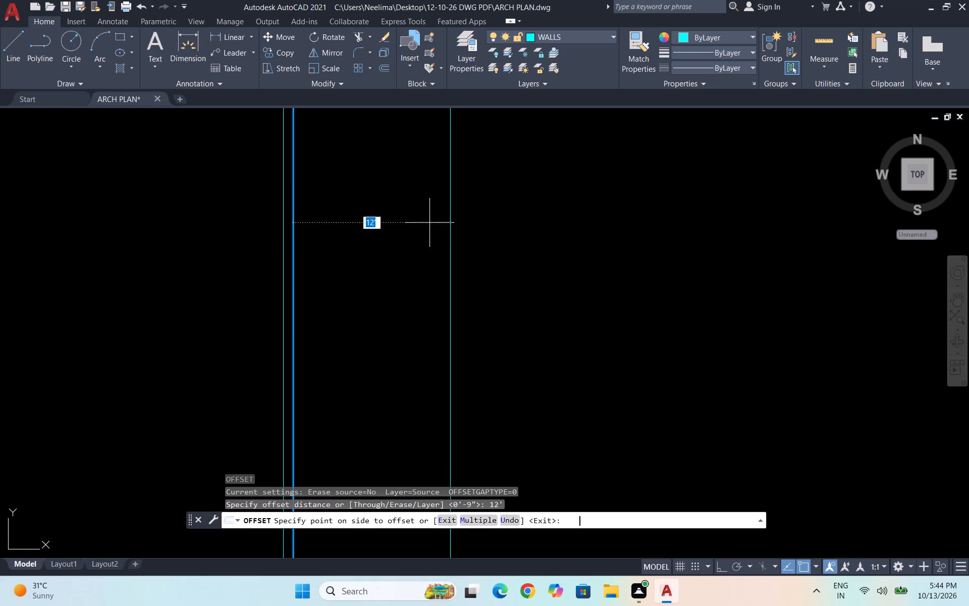
pyautogui.click(435, 223)
# Offset the newest vertical line 6" to the right to complete the second wall pair.
pyautogui.click(449, 213)
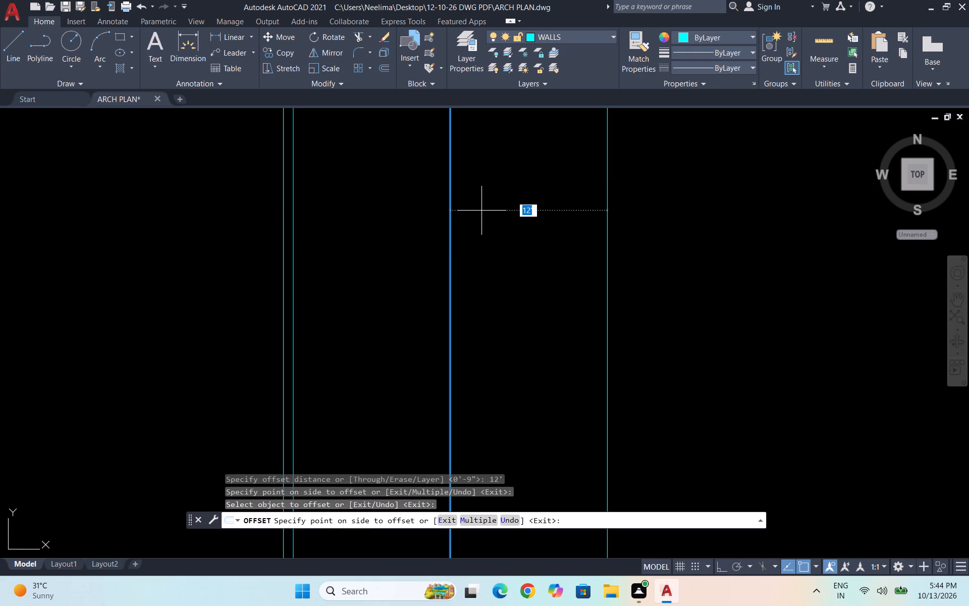
pyautogui.write('6"')
pyautogui.press('Return')
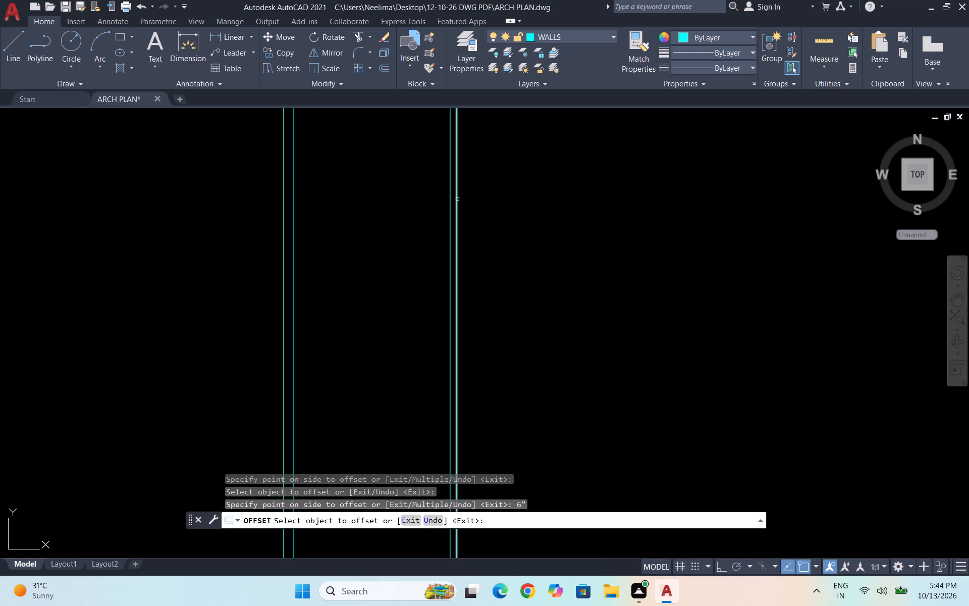
# Create the third vertical wall pair by offsetting the second pair's right-hand line 12' to the right, and the resulting line 6" further.
pyautogui.scroll(1, 463, 203)
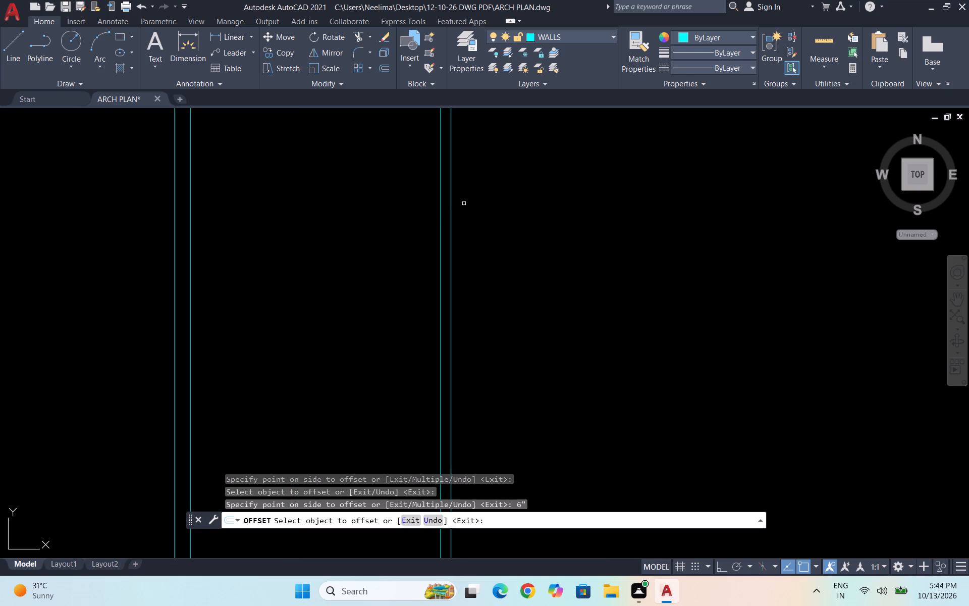
pyautogui.click(452, 203)
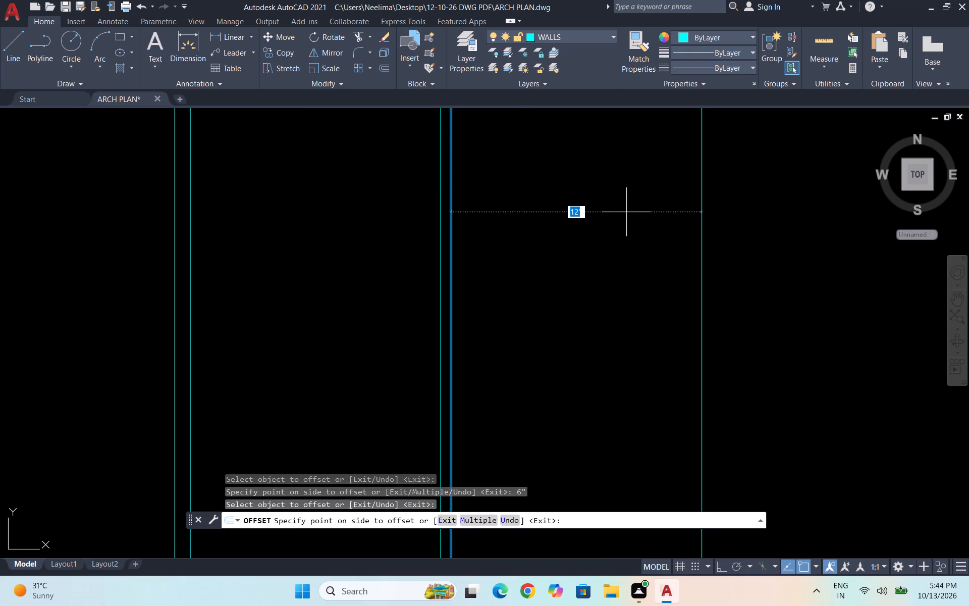
pyautogui.click(626, 212)
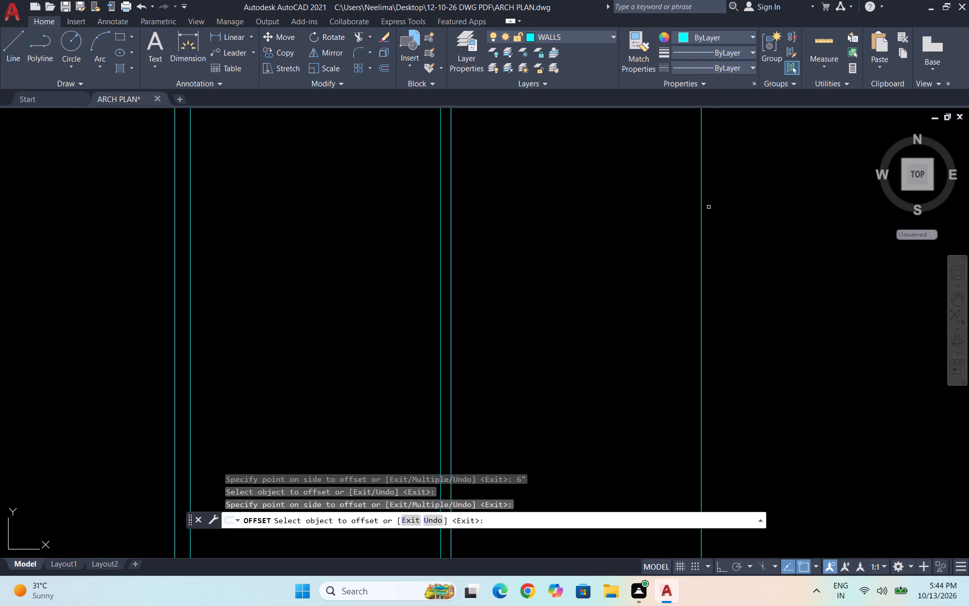
pyautogui.click(702, 203)
pyautogui.write('6"')
pyautogui.press('Return')
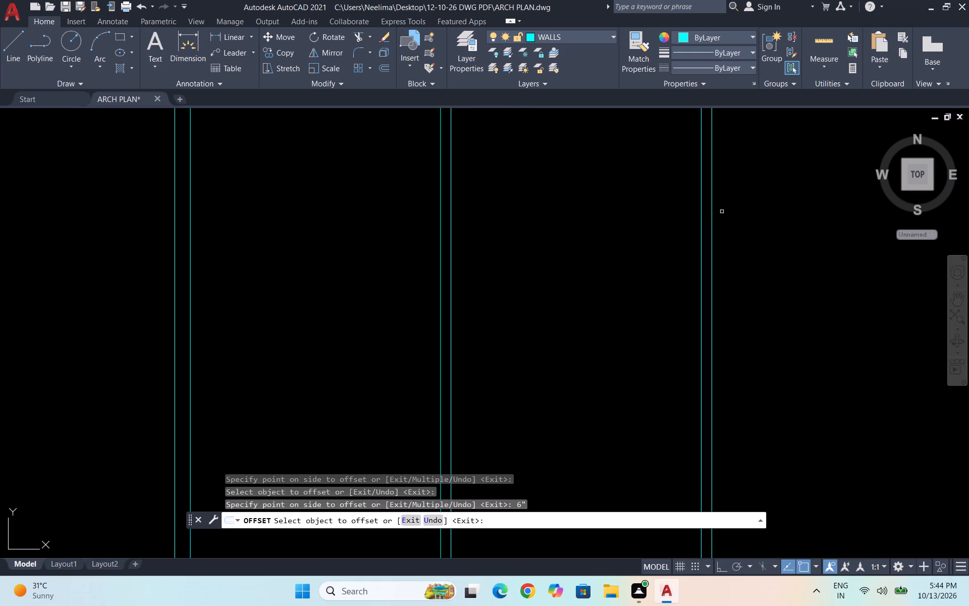
# Create the fourth vertical wall pair by offsetting the third pair's right-hand line 13' to the right, and the resulting line 9" further.
pyautogui.scroll(-2, 598, 247)
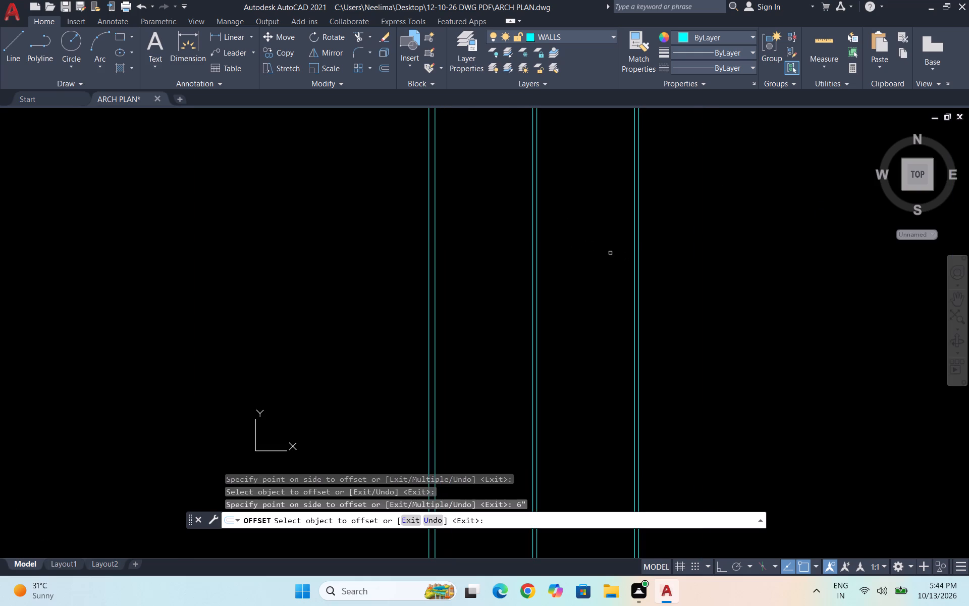
pyautogui.scroll(1, 645, 239)
pyautogui.click(634, 228)
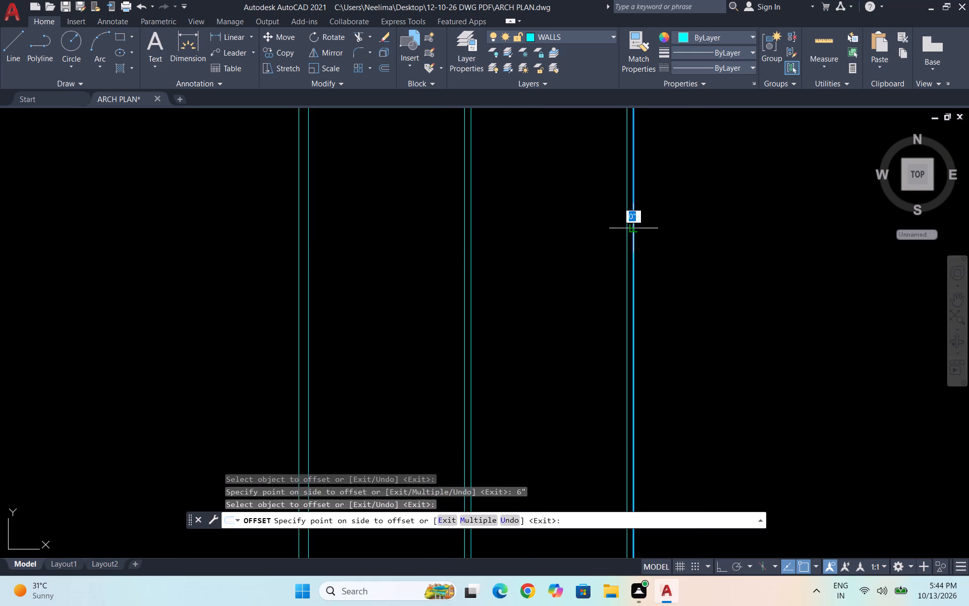
pyautogui.write("13'")
pyautogui.press('Return')
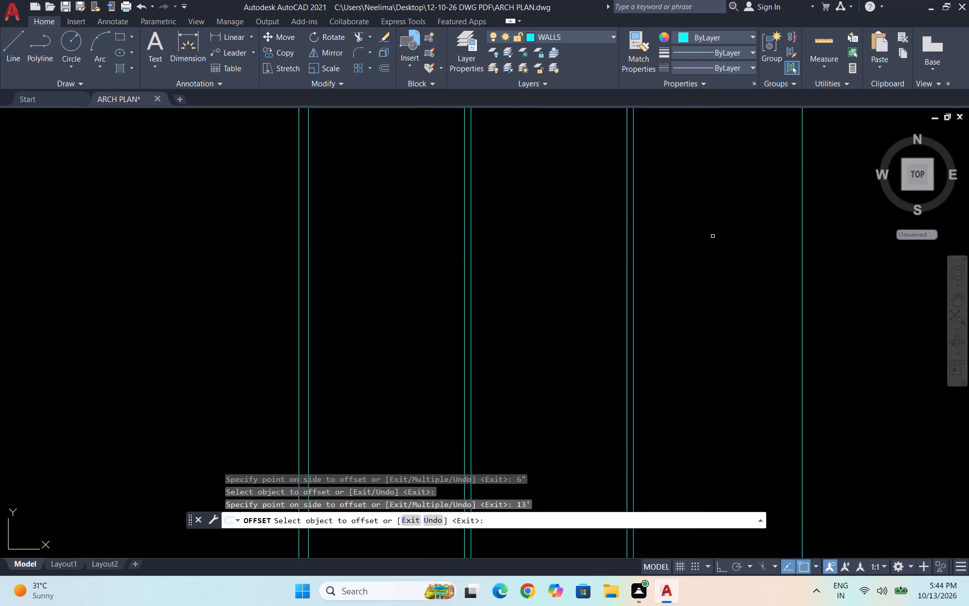
pyautogui.scroll(-1, 639, 254)
pyautogui.click(741, 227)
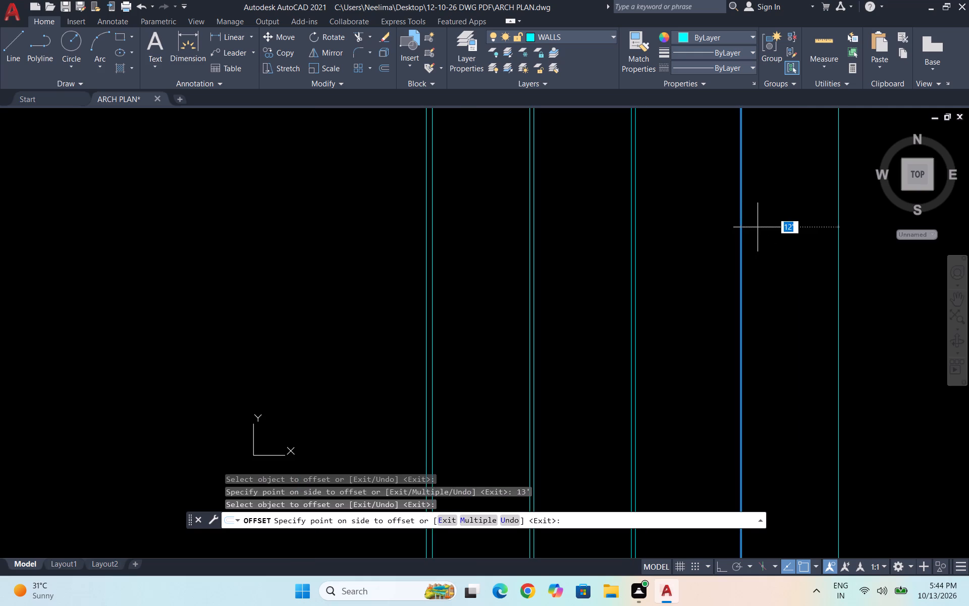
pyautogui.write('9"')
pyautogui.press('Return')
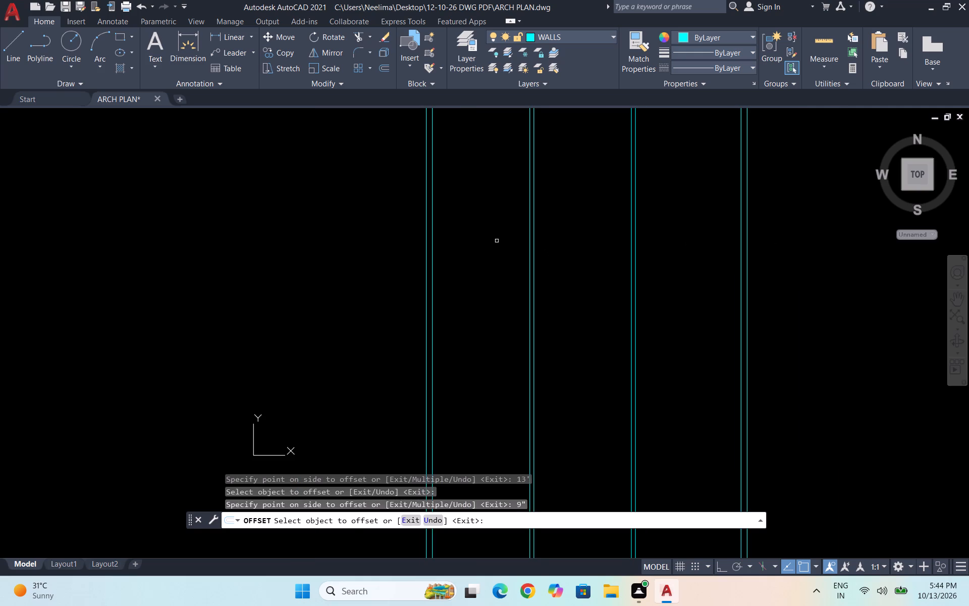
pyautogui.scroll(-2, 605, 230)
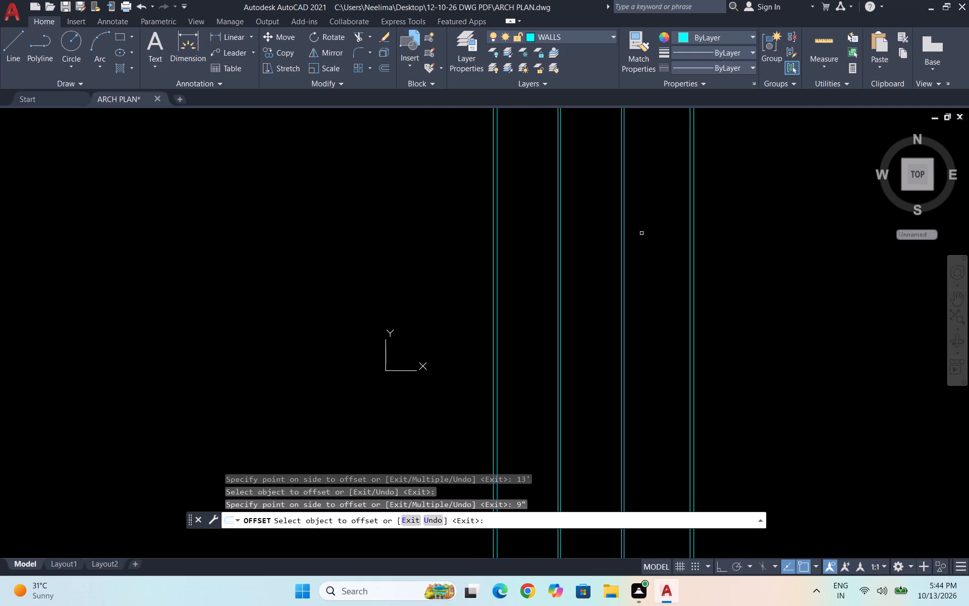
pyautogui.press('Escape')
pyautogui.press('Escape')
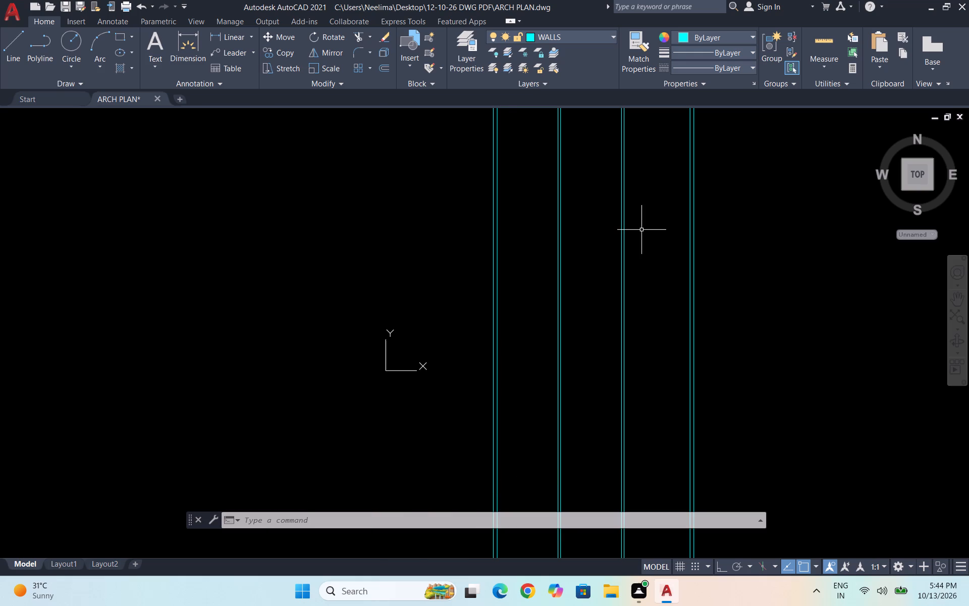
# Draw one horizontal construction line (XLINE) across the upper part of the vertical wall lines.
pyautogui.write('XL')
pyautogui.press('Return')
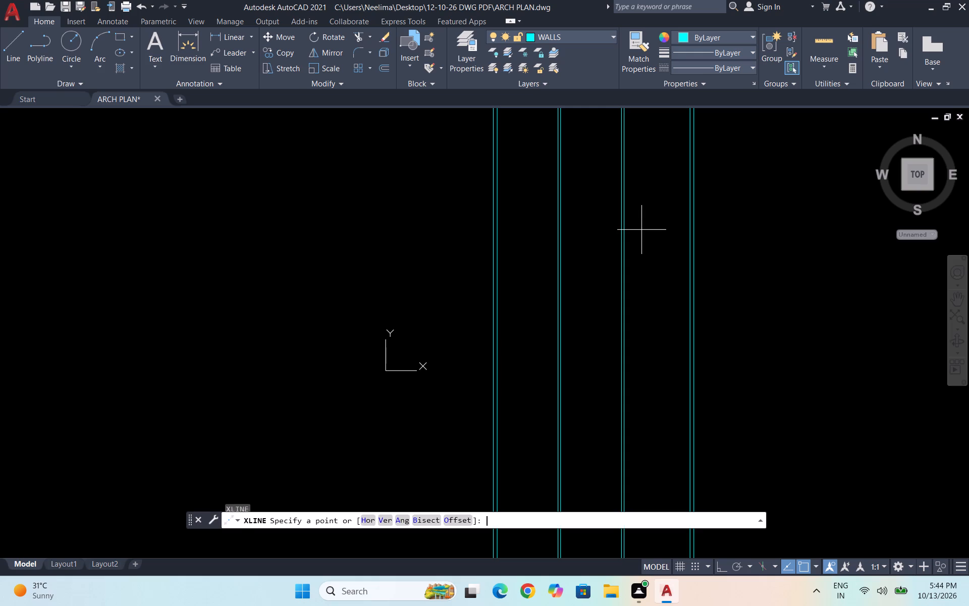
pyautogui.press('h')
pyautogui.press('Return')
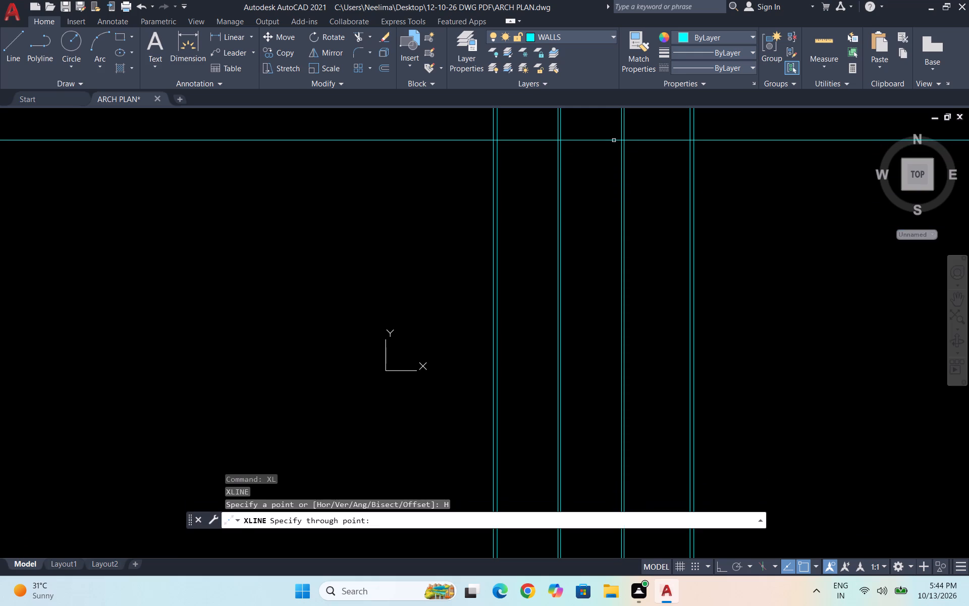
pyautogui.click(613, 140)
pyautogui.press('Escape')
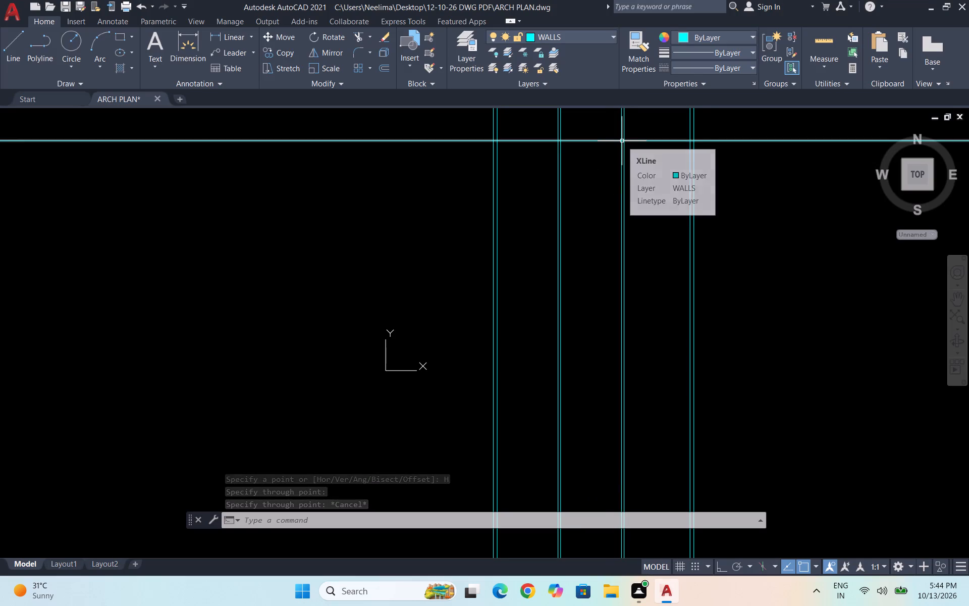
# Offset the horizontal construction line 9" downward to form the top outer wall.
pyautogui.scroll(2, 577, 125)
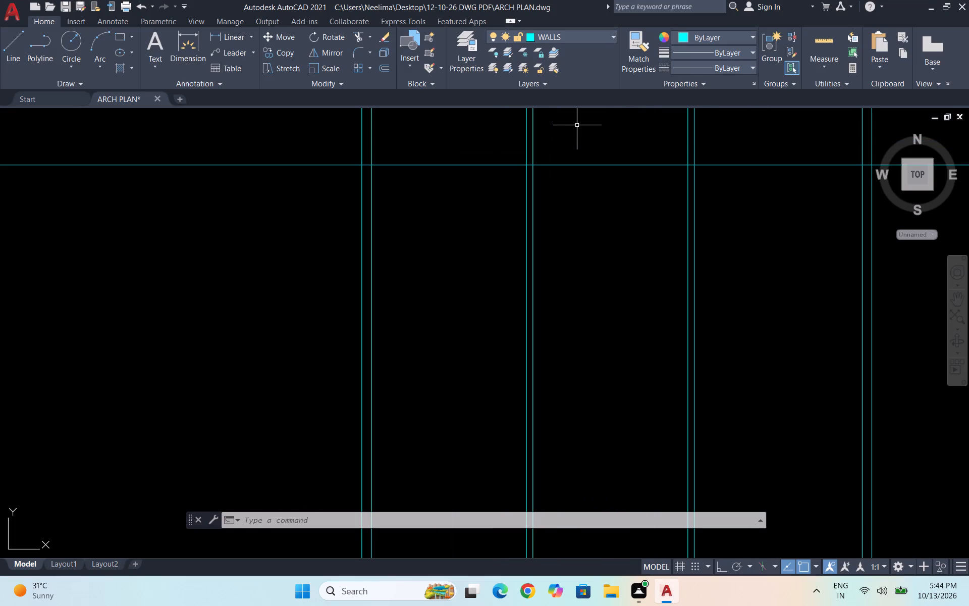
pyautogui.moveTo(633, 212); pyautogui.dragTo(622, 191)
pyautogui.click(602, 154)
pyautogui.press('o')
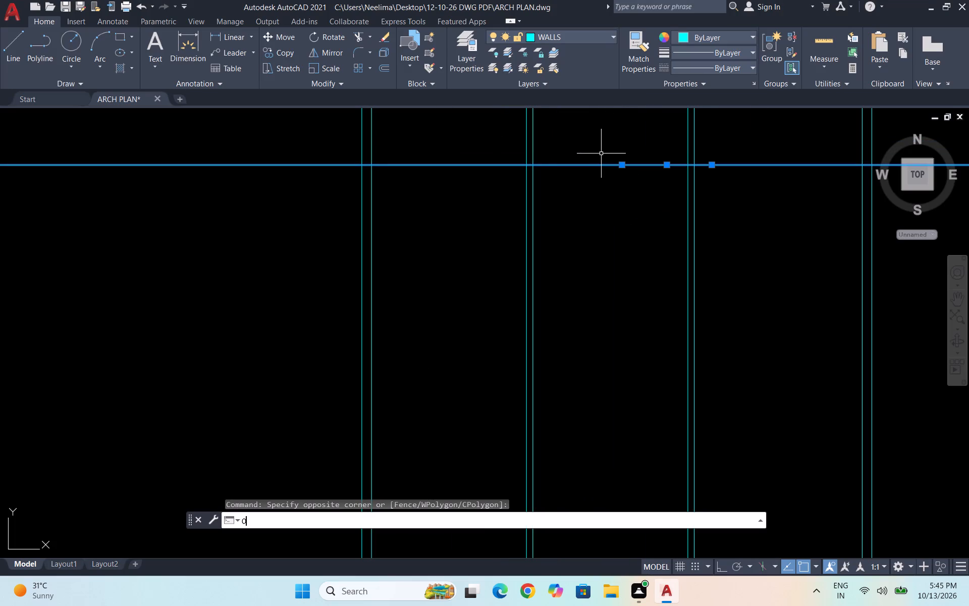
pyautogui.press('Return')
pyautogui.write('9"')
pyautogui.press('Return')
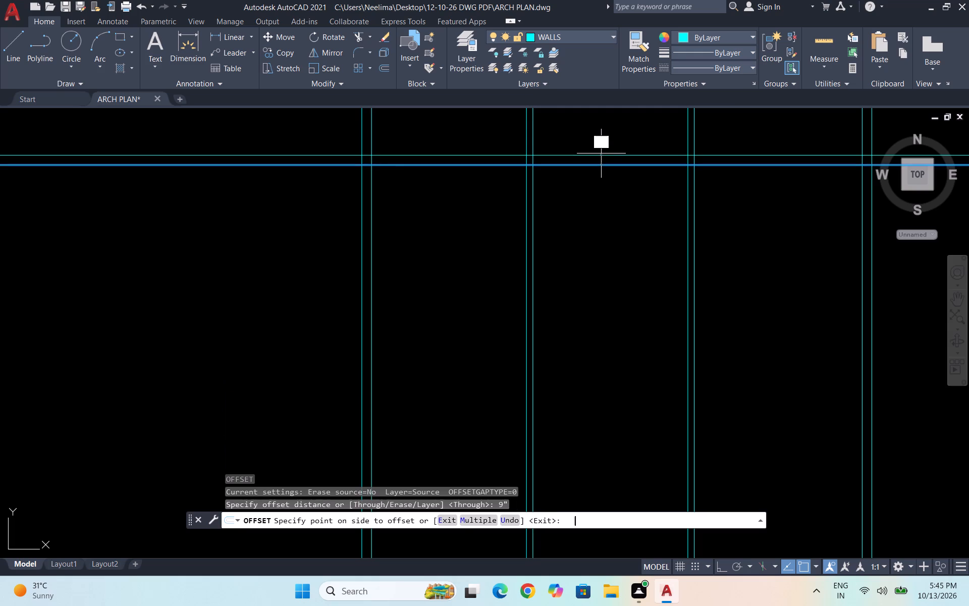
pyautogui.click(582, 193)
# Select the top wall pair's lower horizontal line as the next object to offset downward.
pyautogui.scroll(-2, 543, 160)
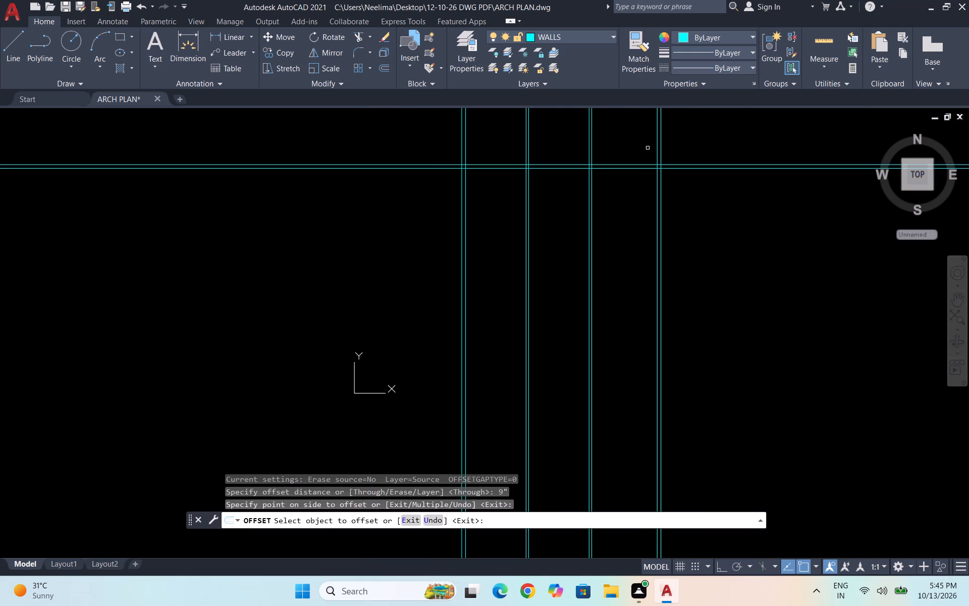
pyautogui.scroll(1, 565, 203)
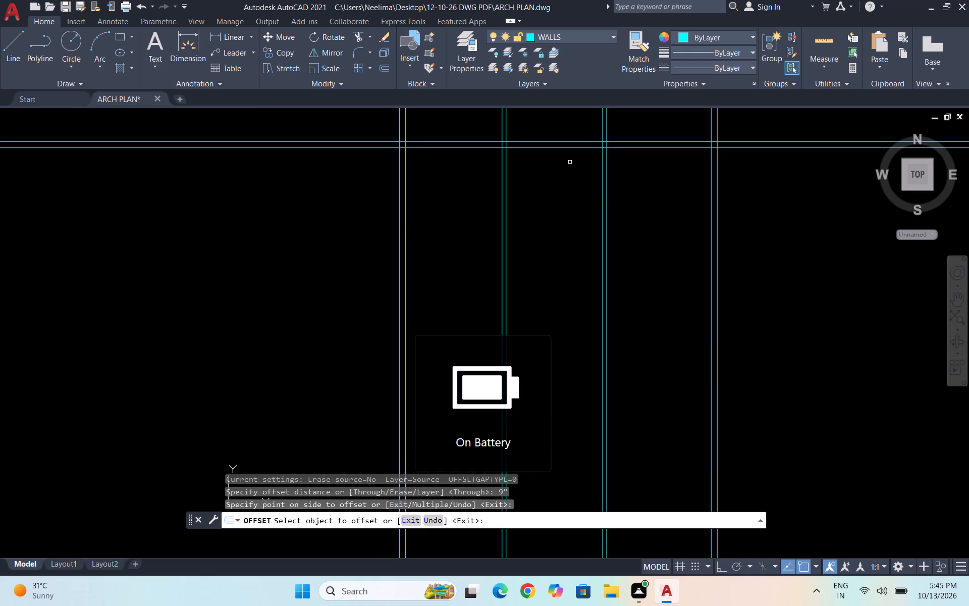
pyautogui.click(570, 146)
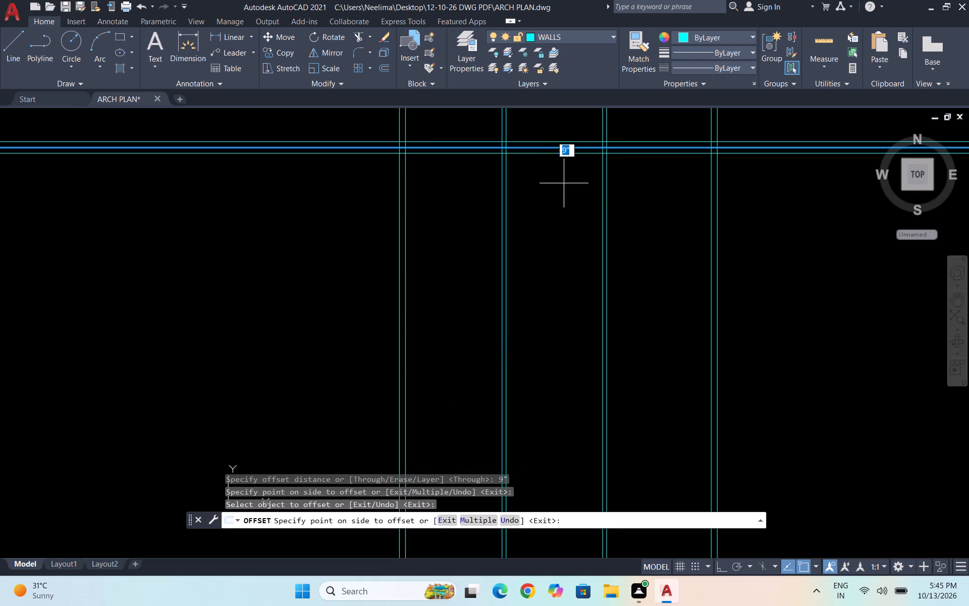
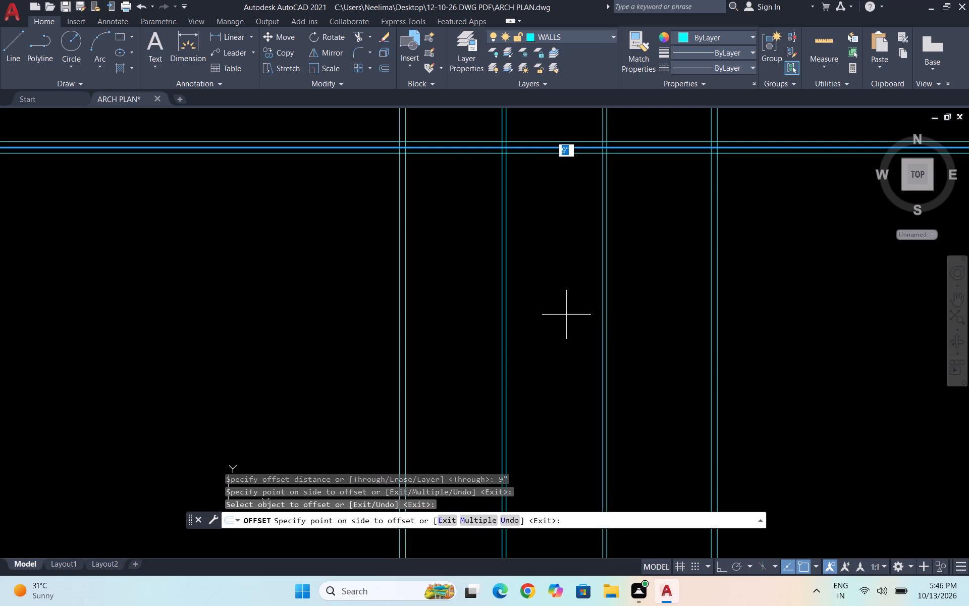
# Cancel the pending offset and erase the horizontal wall pair and the three right-hand vertical pairs, keeping only the leftmost vertical pair.
pyautogui.scroll(-1, 516, 310)
pyautogui.press('Escape')
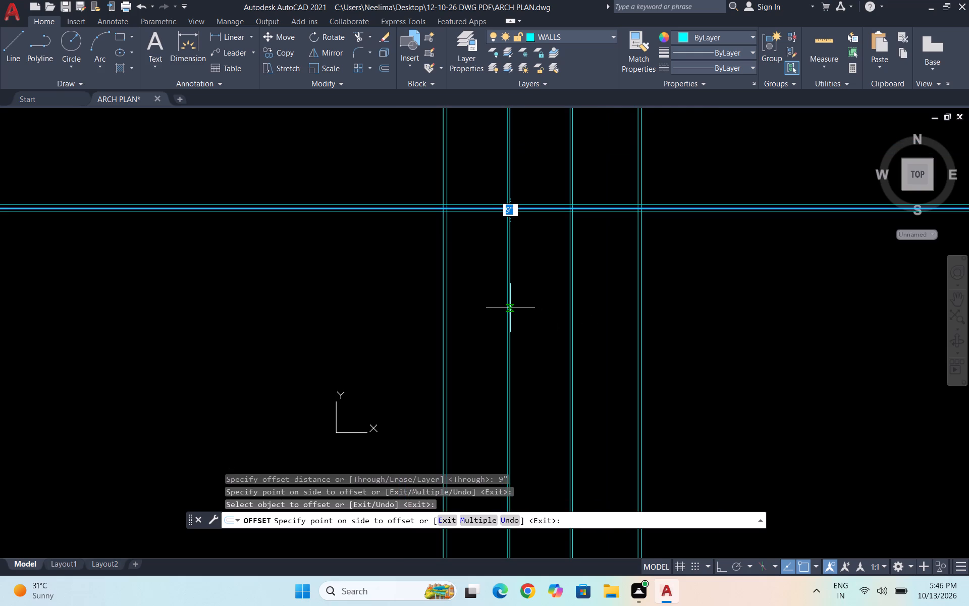
pyautogui.scroll(-1, 446, 273)
pyautogui.click(622, 292)
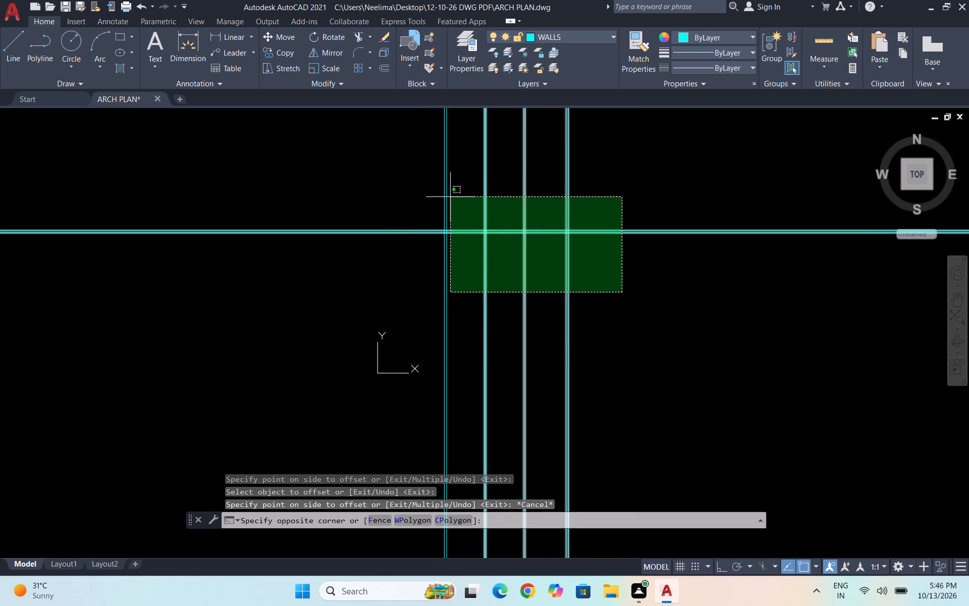
pyautogui.click(450, 197)
pyautogui.press('Delete')
pyautogui.press('Escape')
pyautogui.press('Escape')
# Create the second vertical wall pair by offsetting the first pair's right-hand line 13'6" to the right, and the resulting line 6" further.
pyautogui.scroll(2, 477, 208)
pyautogui.scroll(1, 406, 210)
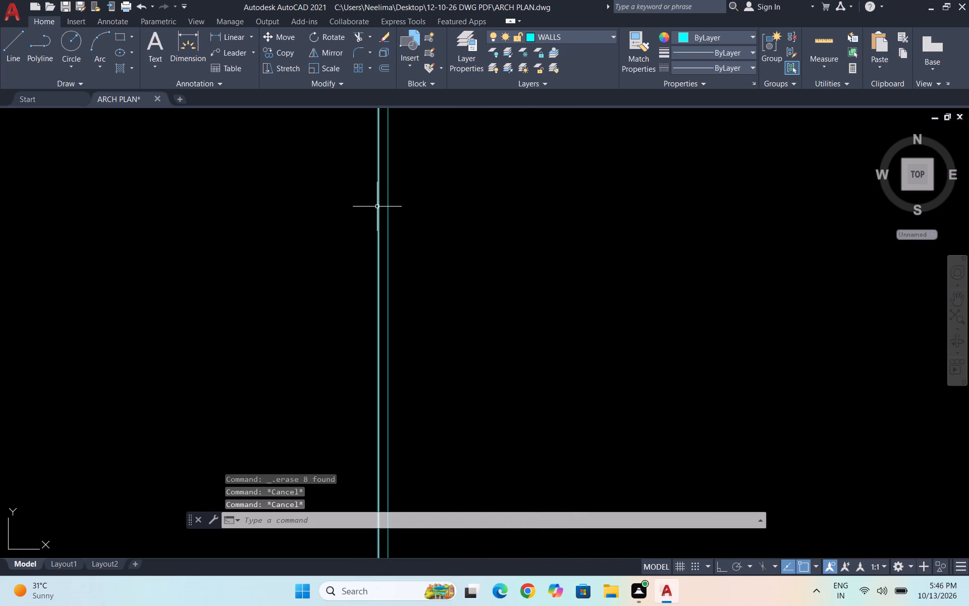
pyautogui.click(388, 209)
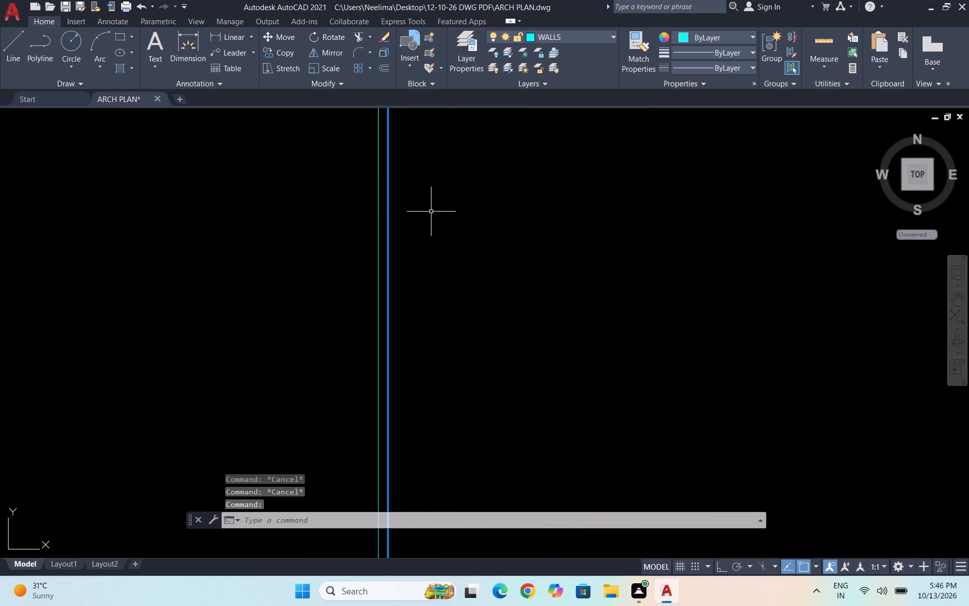
pyautogui.press('o')
pyautogui.press('Return')
pyautogui.write('13\'6"')
pyautogui.press('Return')
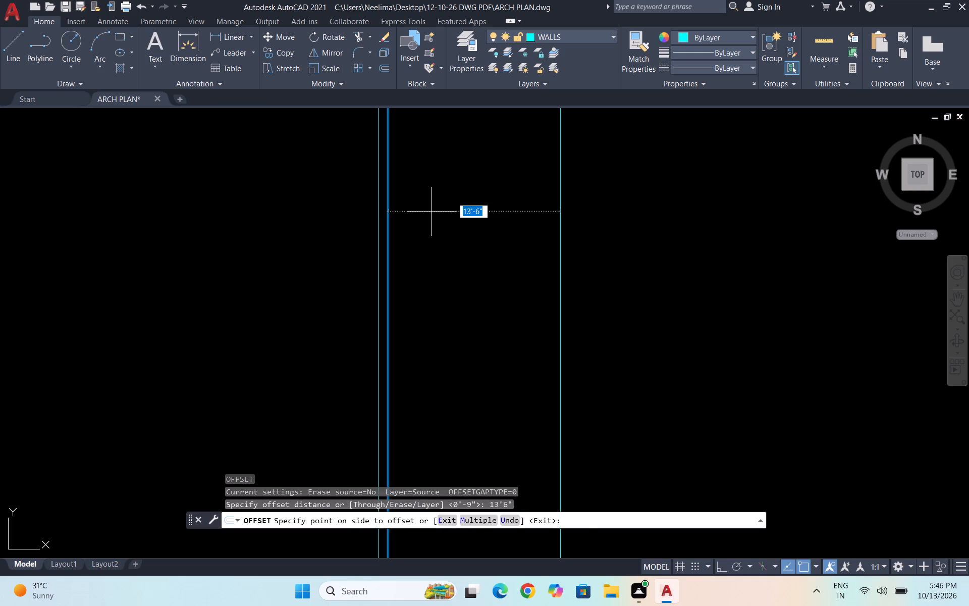
pyautogui.click(431, 212)
pyautogui.click(540, 211)
pyautogui.click(558, 206)
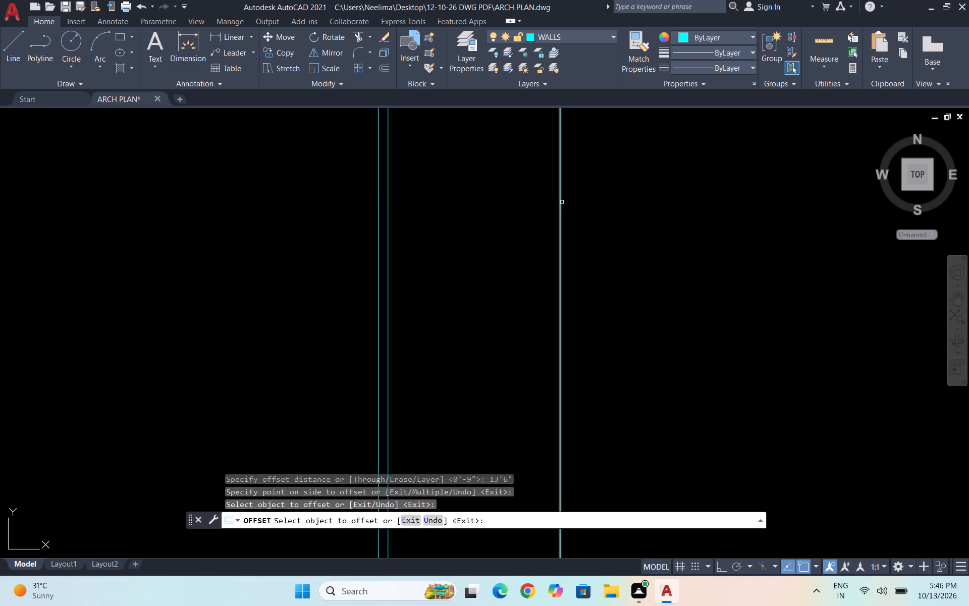
pyautogui.moveTo(560, 200); pyautogui.dragTo(566, 201)
pyautogui.write('6"')
pyautogui.press('Return')
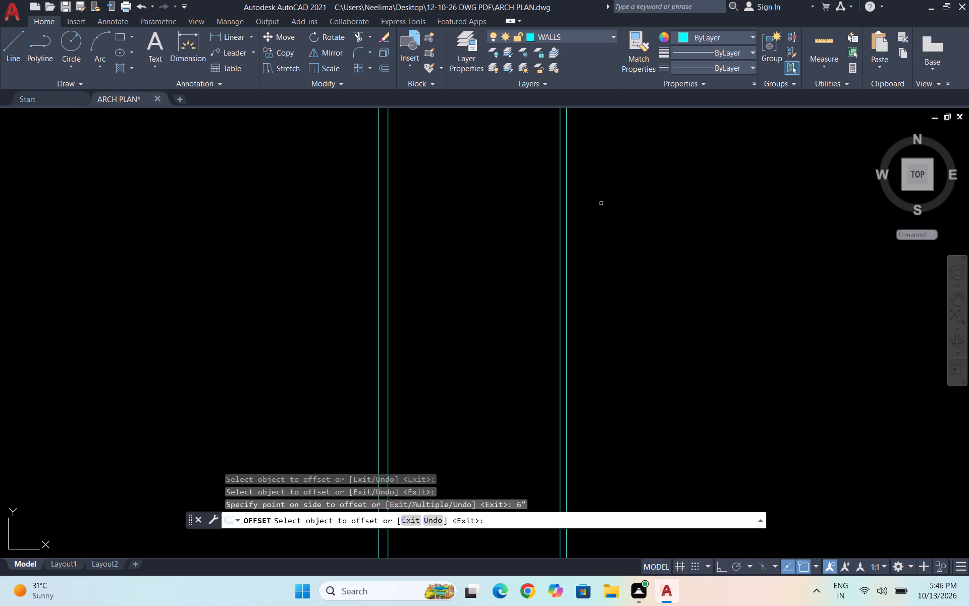
# Create the third vertical wall pair by offsetting the second pair's right-hand line 12' to the right, and the resulting line 6" further.
pyautogui.click(566, 215)
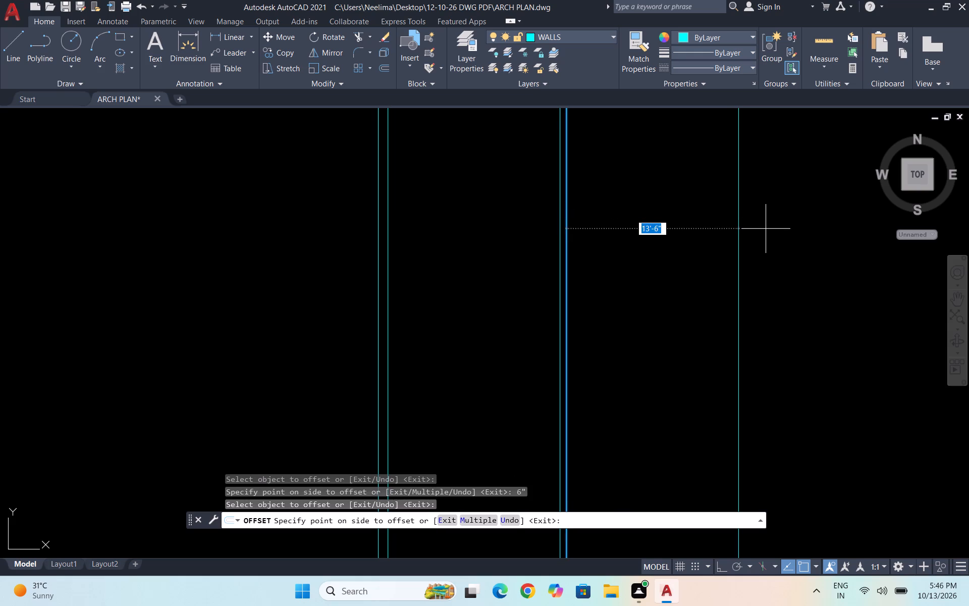
pyautogui.write("12'")
pyautogui.press('Return')
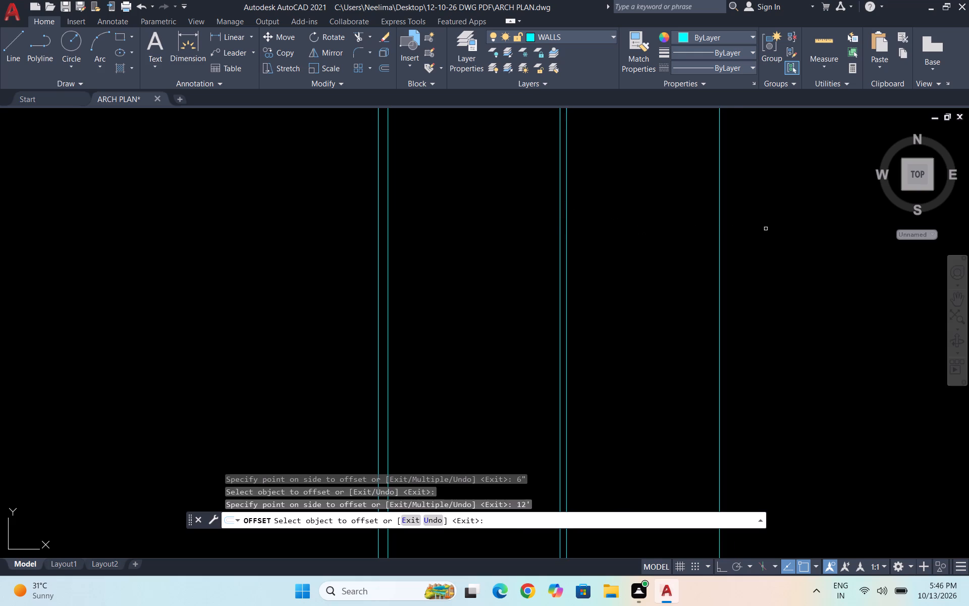
pyautogui.click(719, 234)
pyautogui.write('6"')
pyautogui.press('Return')
# Create the fourth vertical wall pair by offsetting the third pair's right-hand line 13'4.5" to the right, and the resulting line 9" further.
pyautogui.scroll(-1, 626, 264)
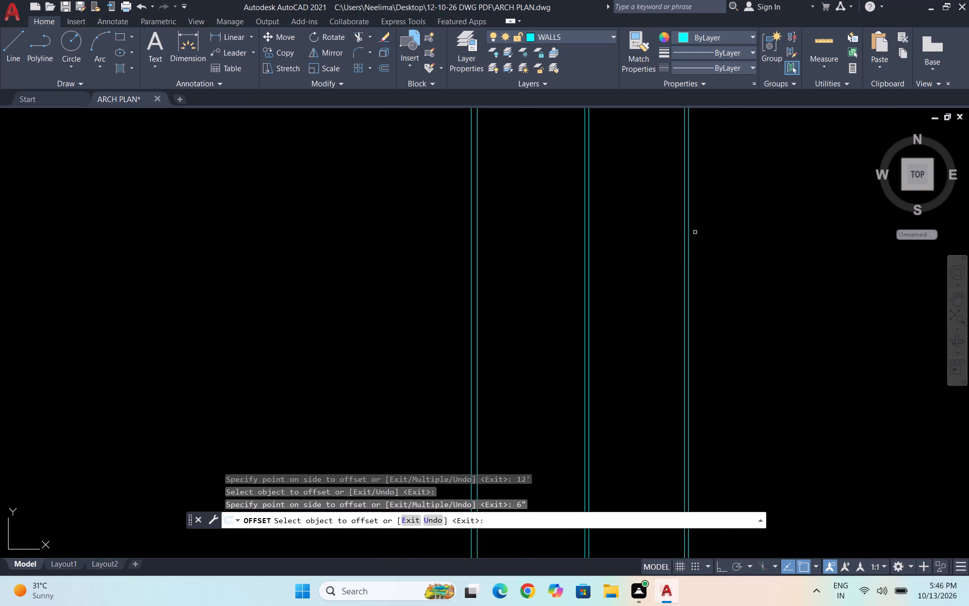
pyautogui.scroll(2, 695, 232)
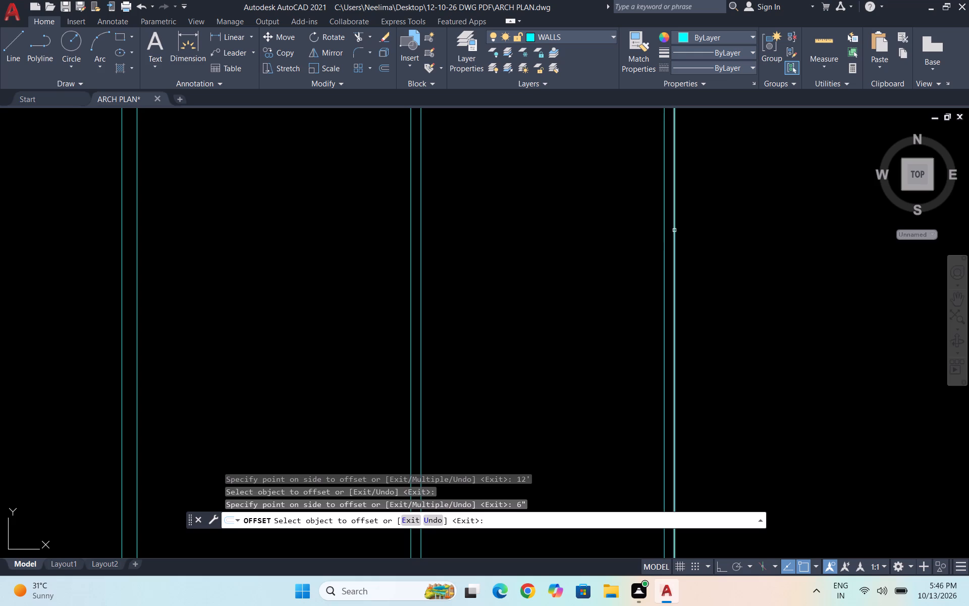
pyautogui.click(674, 230)
pyautogui.write("13'")
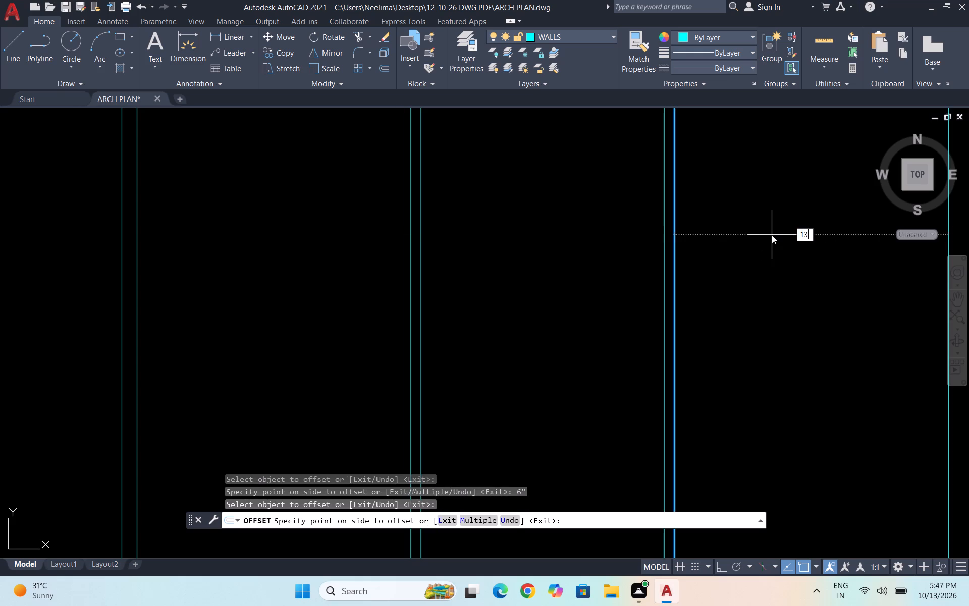
pyautogui.write('4.5"')
pyautogui.press('Return')
pyautogui.scroll(-3, 676, 233)
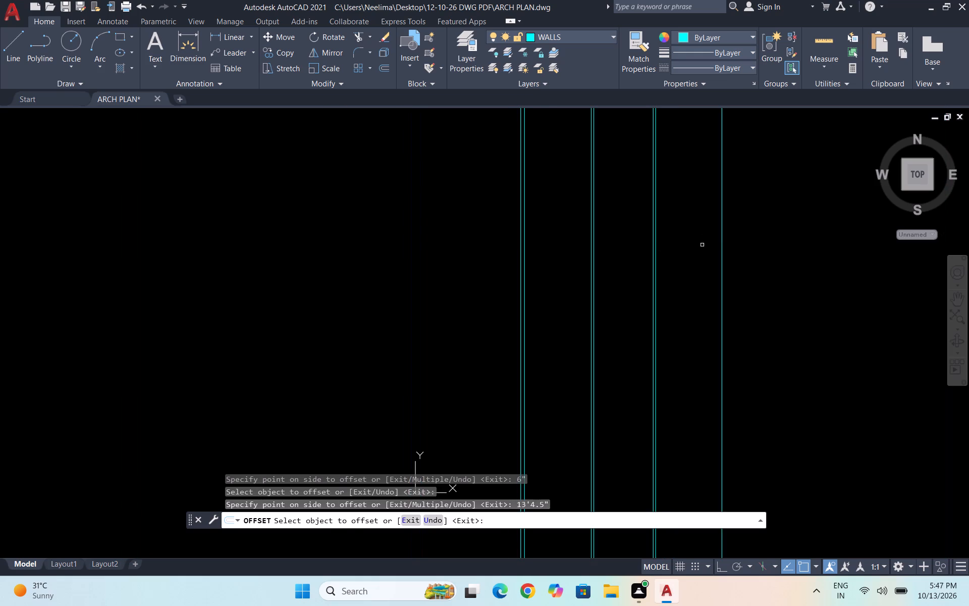
pyautogui.click(721, 242)
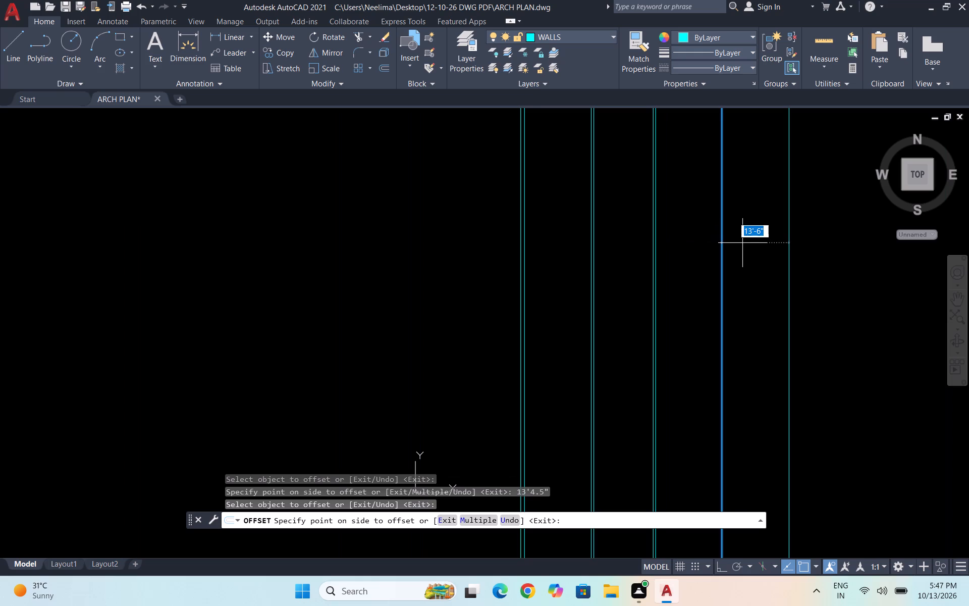
pyautogui.write('9"')
pyautogui.press('Return')
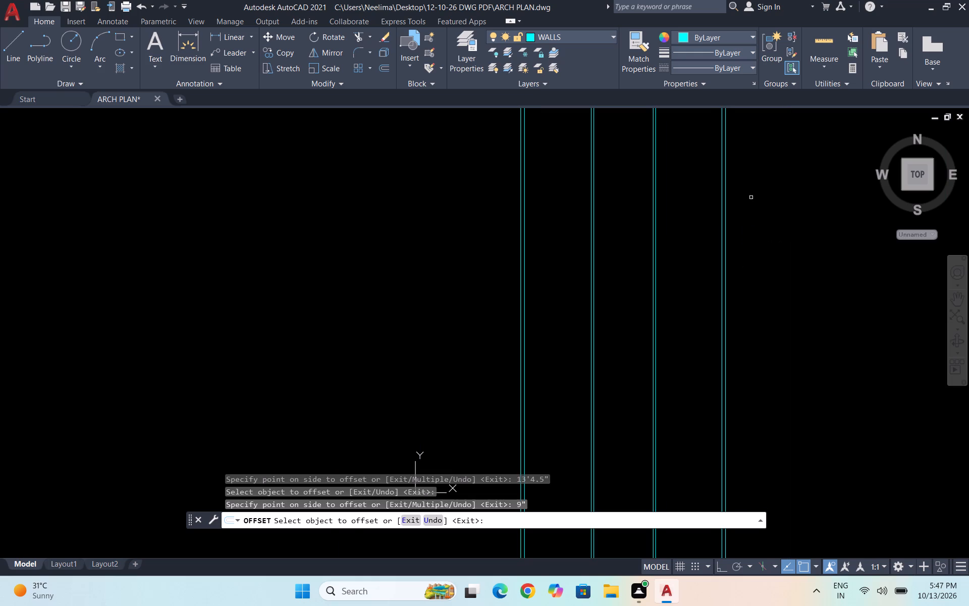
# Measure the distance between the two lines of the leftmost vertical wall pair.
pyautogui.scroll(1, 735, 182)
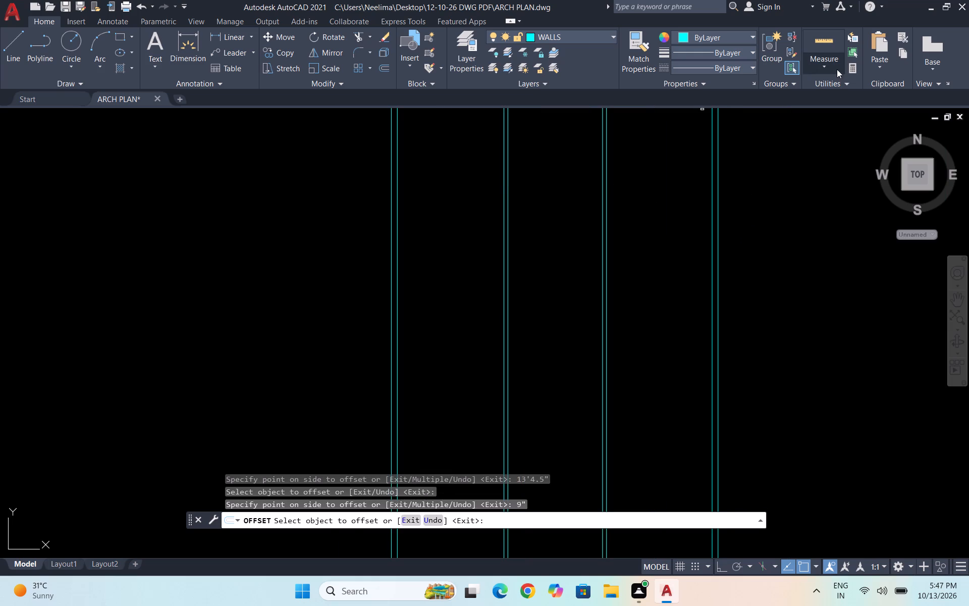
pyautogui.click(836, 69)
pyautogui.click(833, 117)
pyautogui.scroll(2, 401, 217)
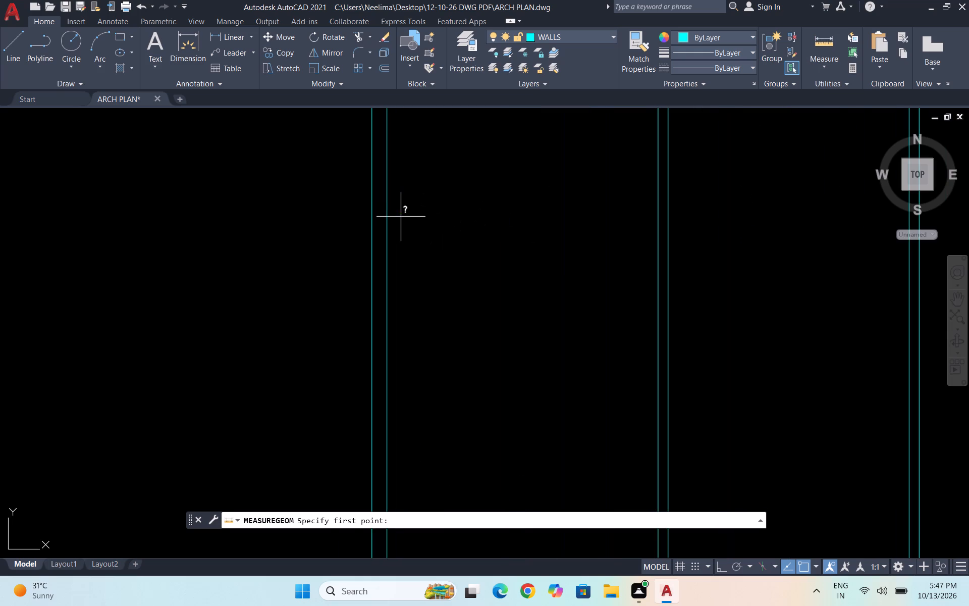
pyautogui.click(387, 233)
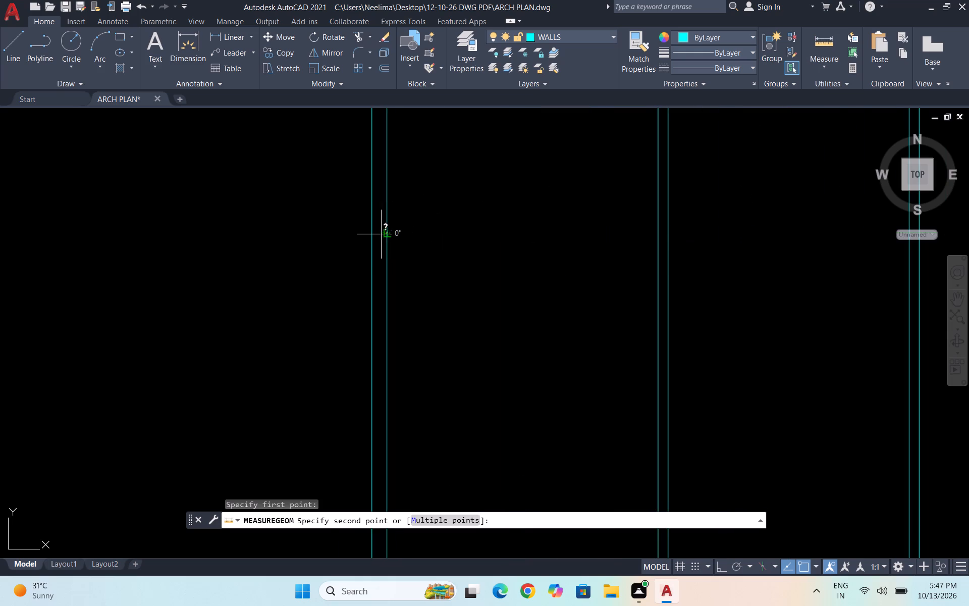
pyautogui.click(373, 236)
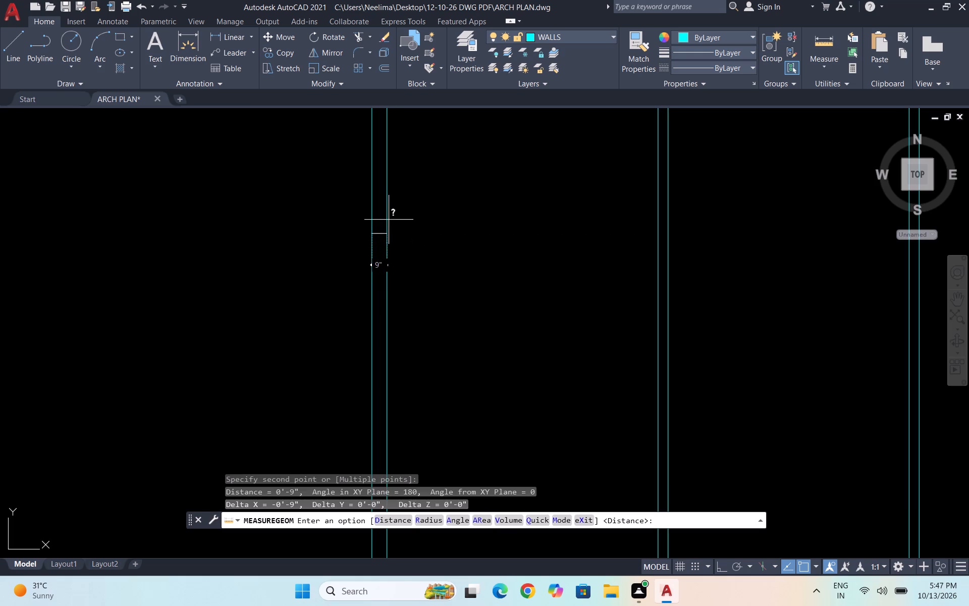
pyautogui.press('Escape')
# Draw one horizontal construction line (XLINE) across the upper part of the four vertical wall pairs.
pyautogui.scroll(-3, 374, 225)
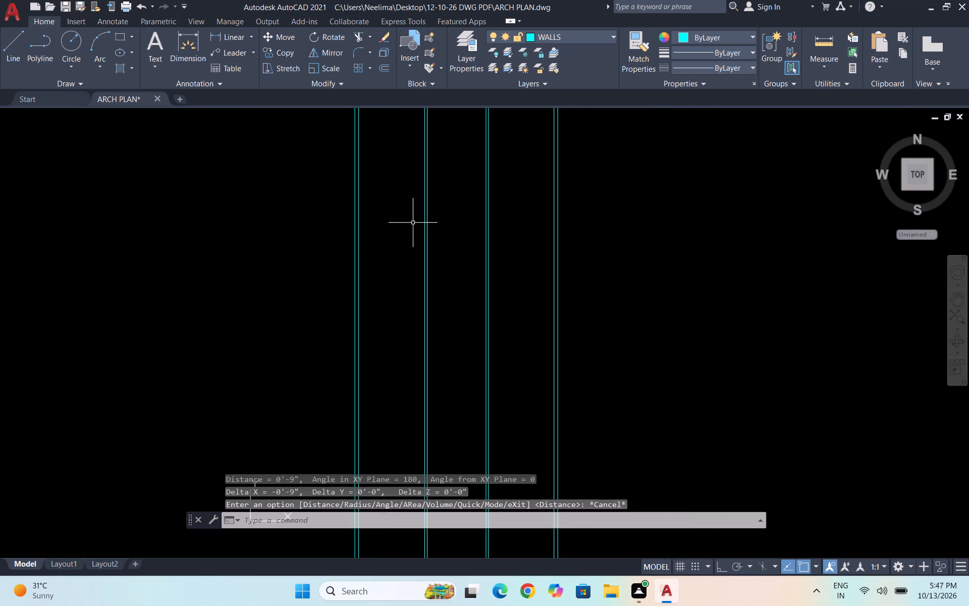
pyautogui.write('XL')
pyautogui.press('Return')
pyautogui.press('h')
pyautogui.press('Return')
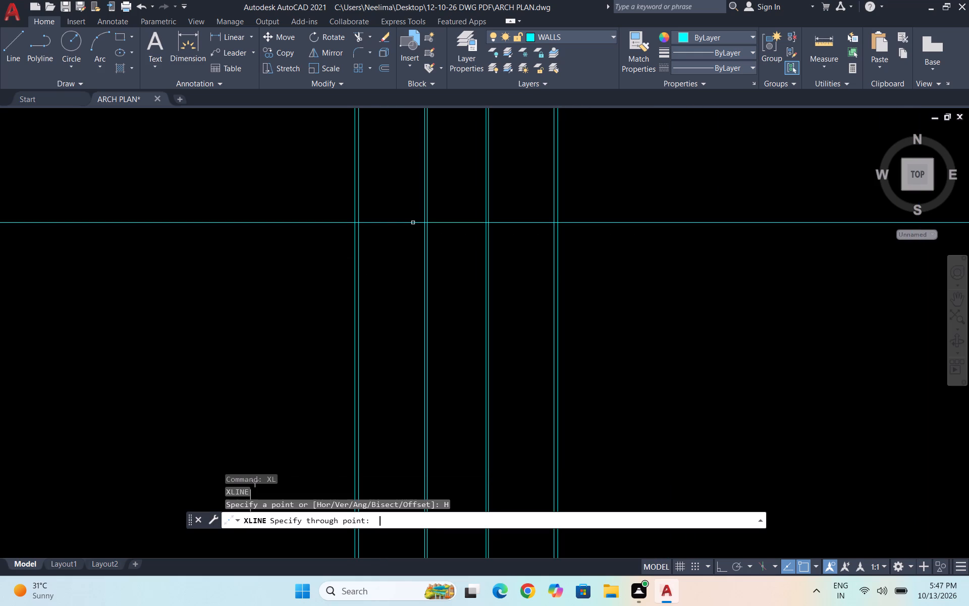
pyautogui.click(421, 157)
pyautogui.press('Escape')
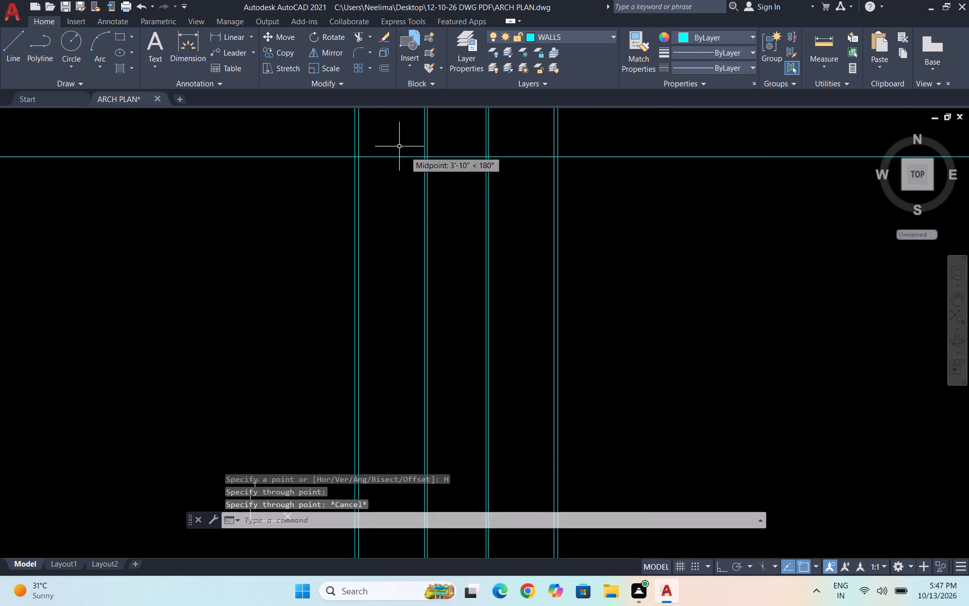
# Offset the horizontal construction line 9" downward to form the top outer wall.
pyautogui.scroll(2, 397, 144)
pyautogui.click(414, 191)
pyautogui.click(389, 167)
pyautogui.press('o')
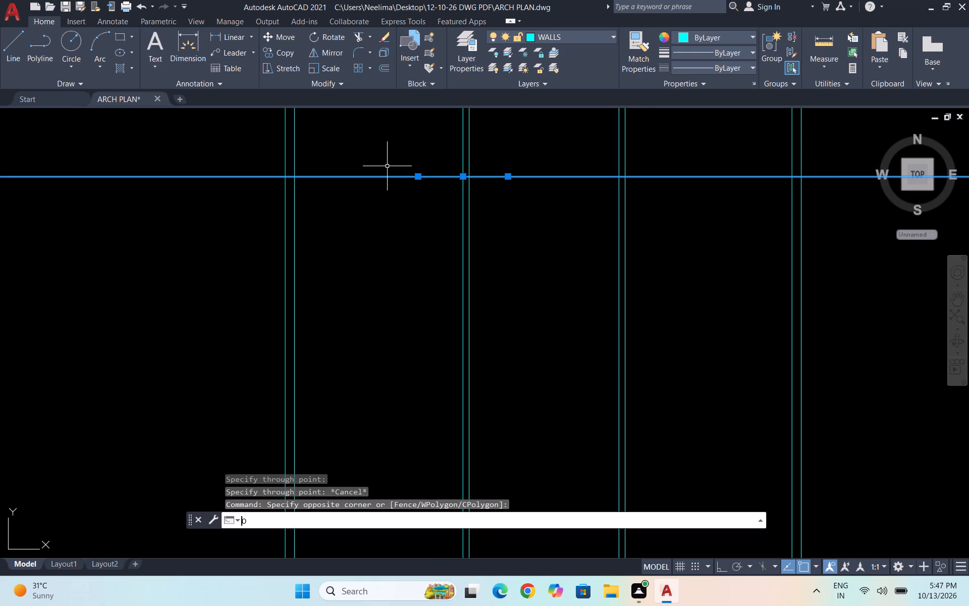
pyautogui.press('Return')
pyautogui.write('9"')
pyautogui.press('Return')
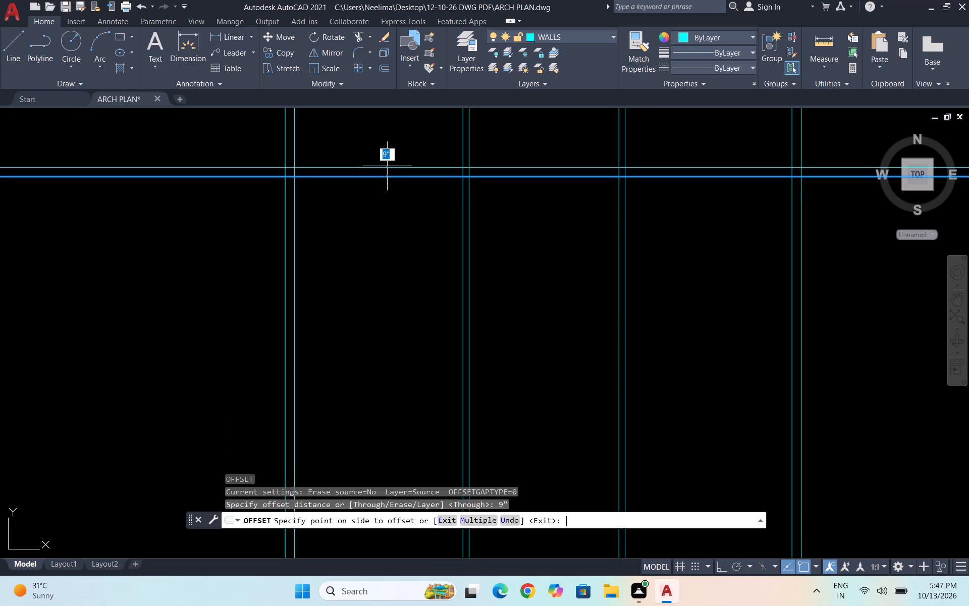
pyautogui.click(371, 240)
pyautogui.scroll(-2, 368, 210)
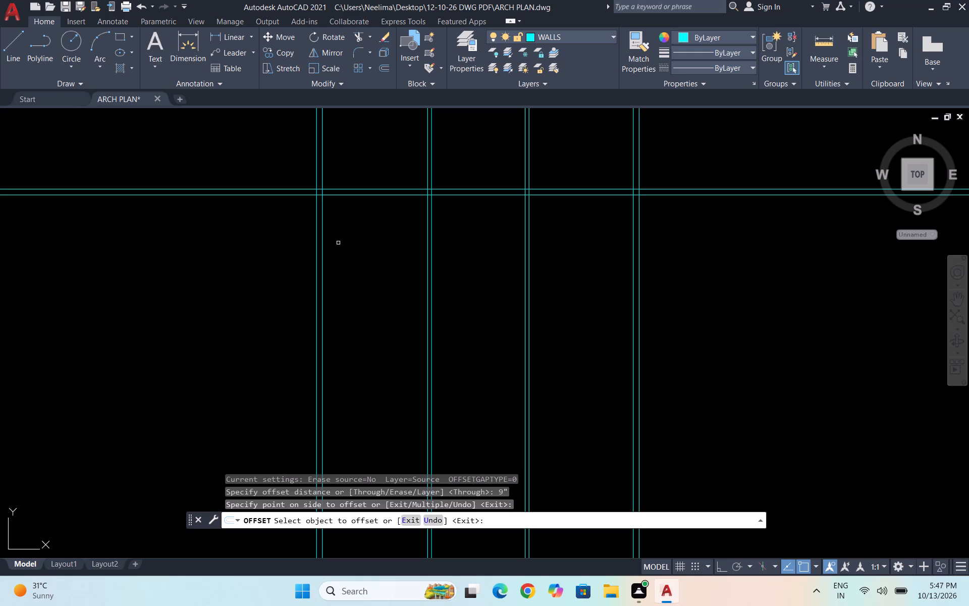
pyautogui.press('Escape')
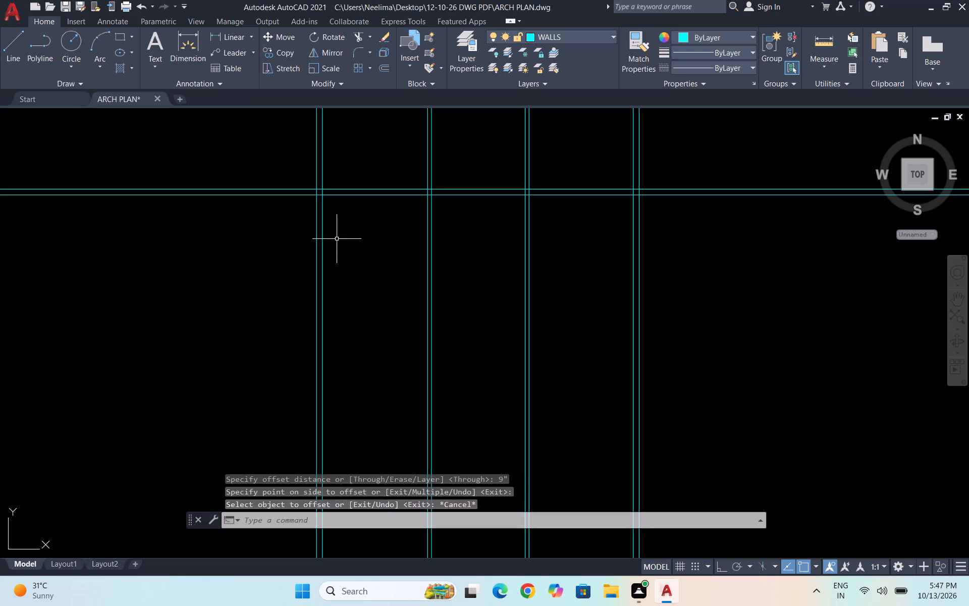
# Create the second horizontal wall pair by offsetting the top wall's lower line 12' downward, and the resulting line 6" further down.
pyautogui.press('o')
pyautogui.press('Return')
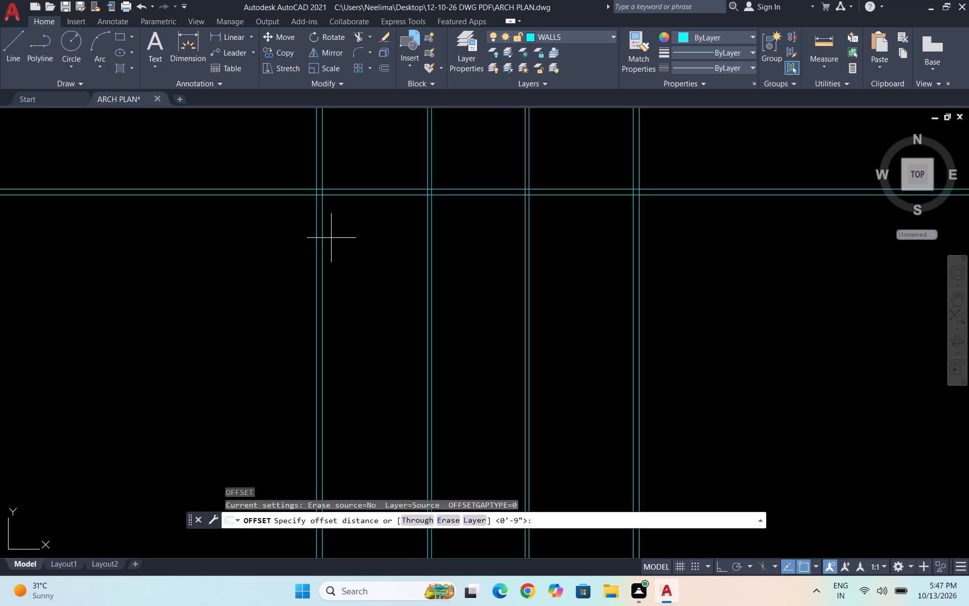
pyautogui.write("12'")
pyautogui.press('Return')
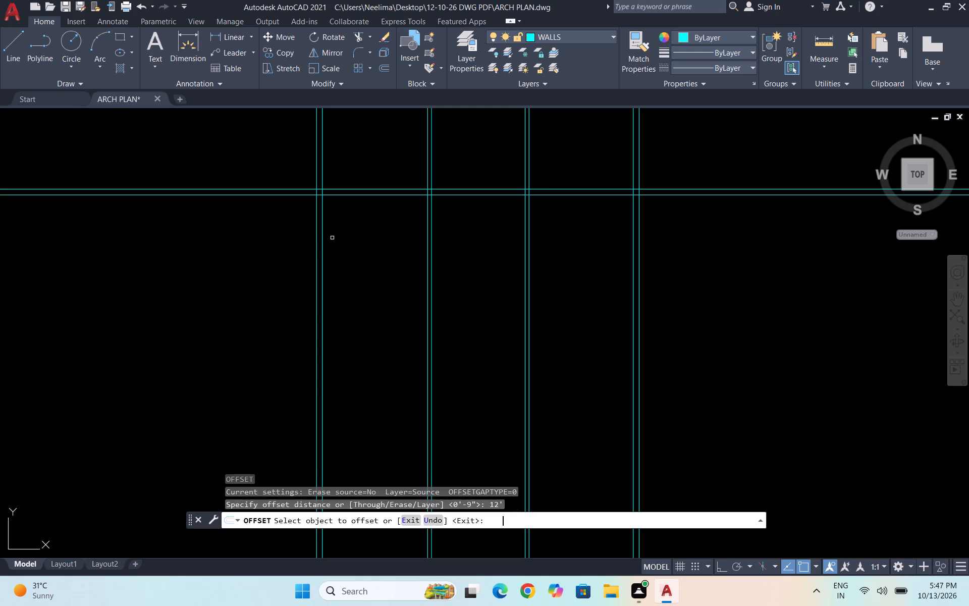
pyautogui.click(360, 195)
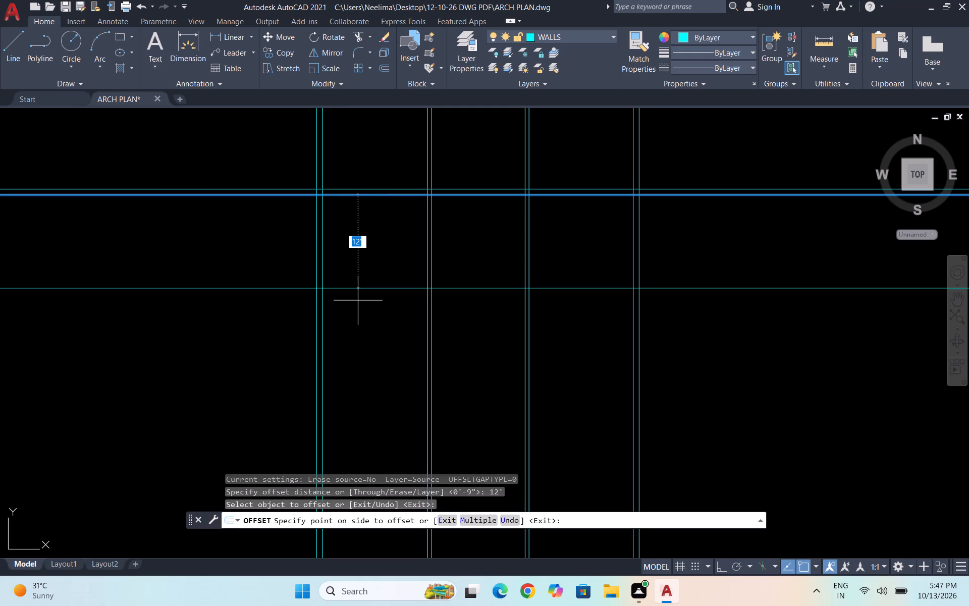
pyautogui.click(358, 300)
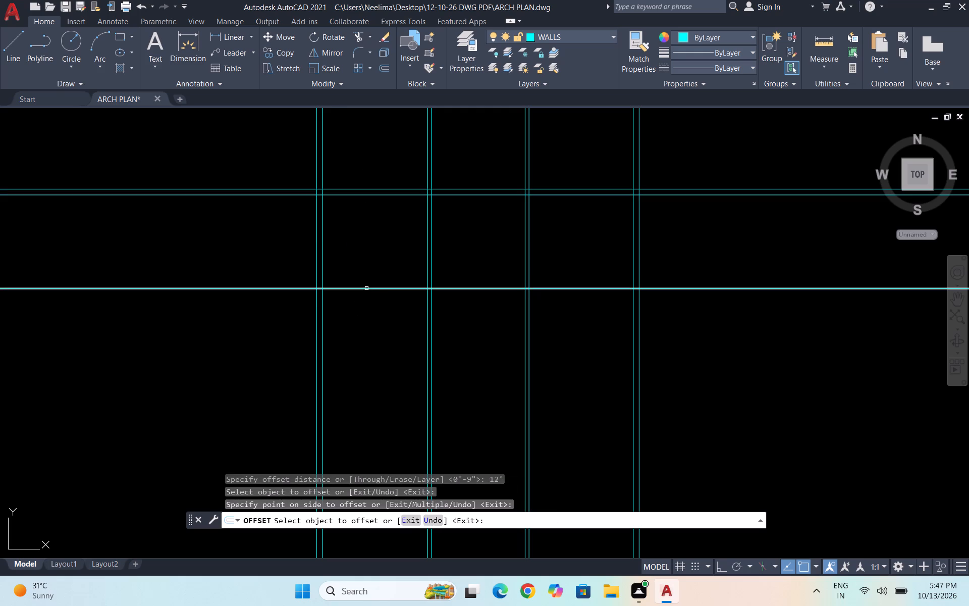
pyautogui.click(366, 288)
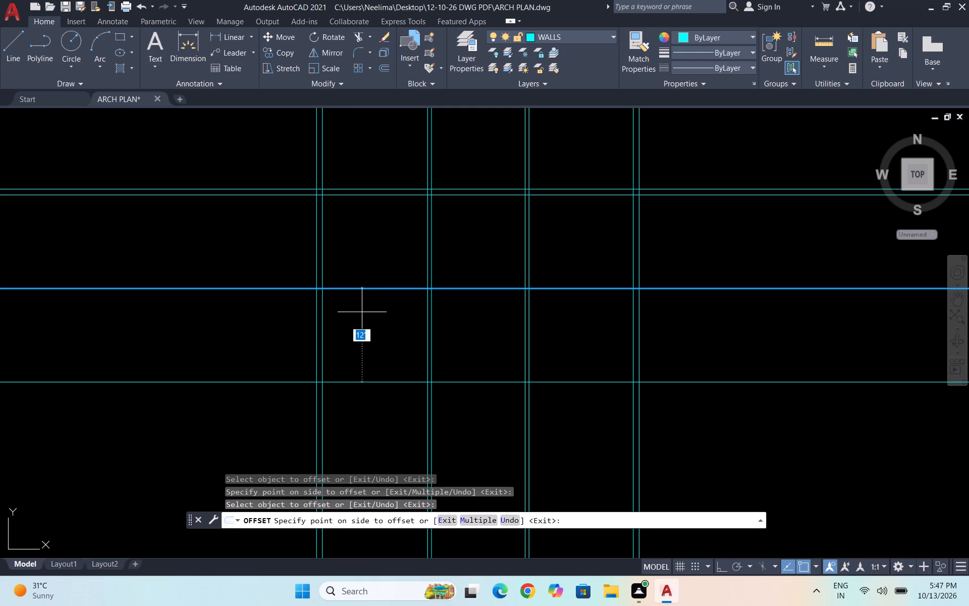
pyautogui.write('6"')
pyautogui.press('Return')
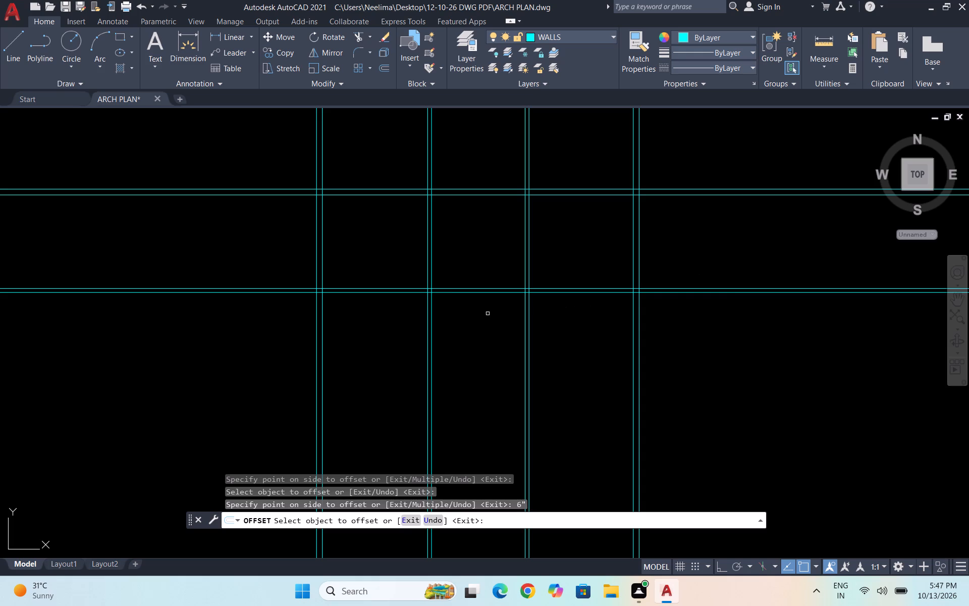
pyautogui.press('Escape')
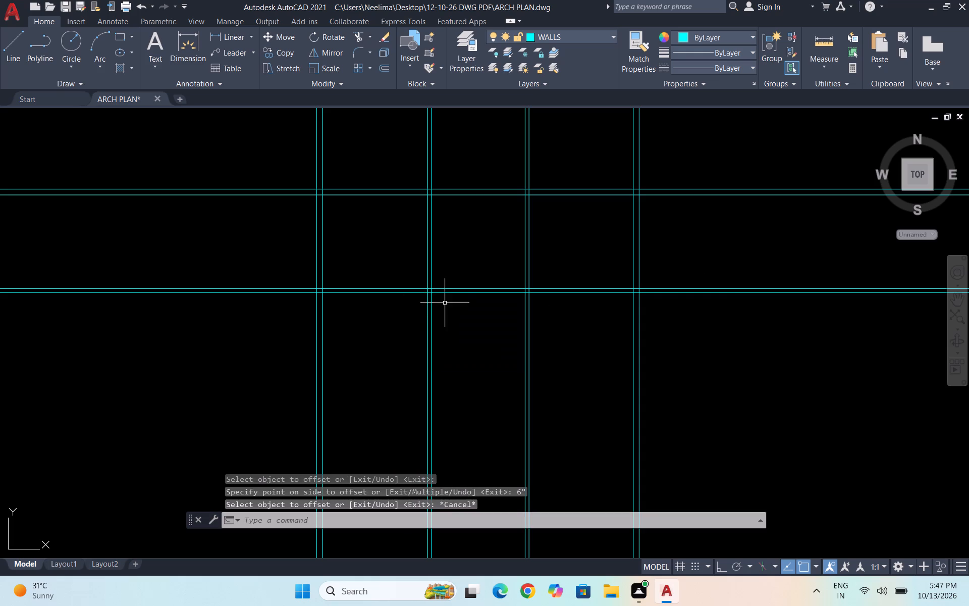
# Trim the top wall's lower line between the third and fourth vertical wall pairs, and the second horizontal pair across both bays right of the second vertical pair.
pyautogui.write('TR')
pyautogui.press('Return')
pyautogui.press('Return')
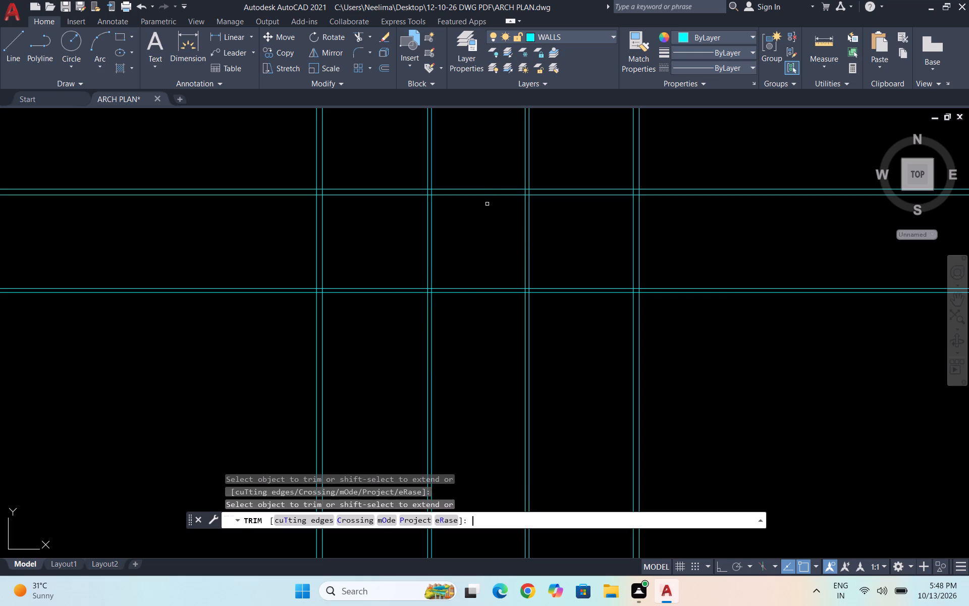
pyautogui.click(573, 195)
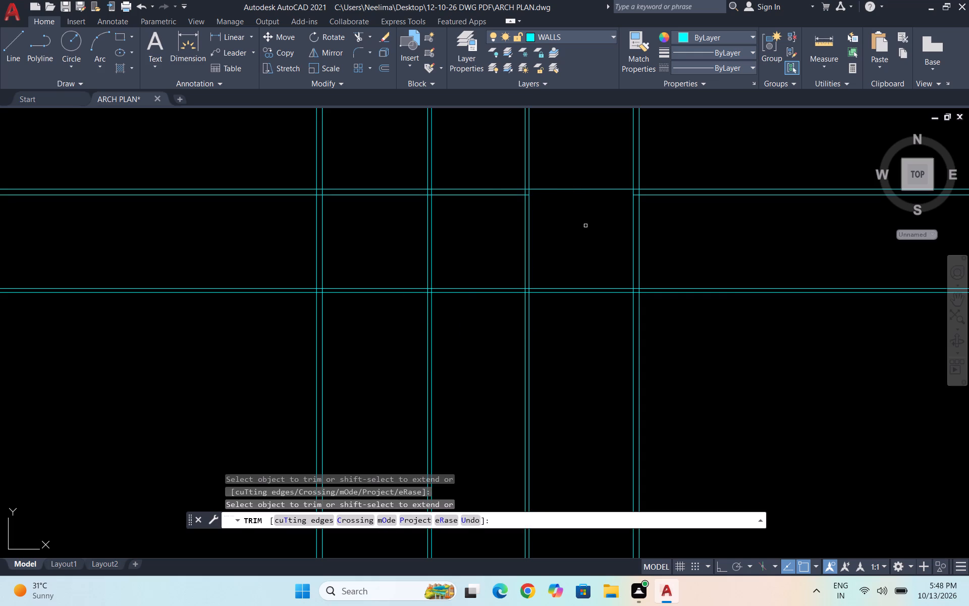
pyautogui.moveTo(586, 240); pyautogui.dragTo(584, 312)
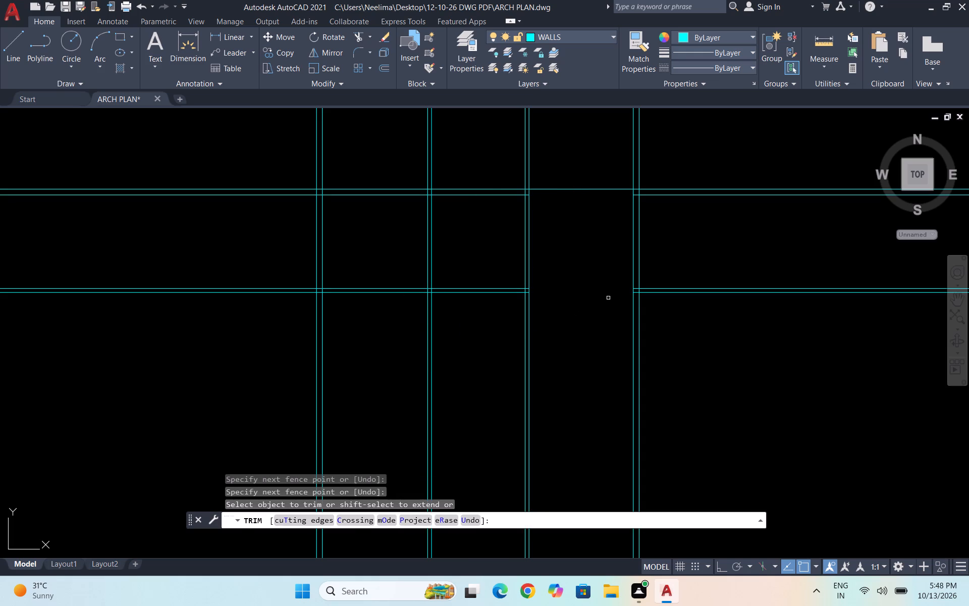
pyautogui.moveTo(494, 315); pyautogui.dragTo(470, 248)
pyautogui.press('Escape')
pyautogui.press('Escape')
# Draw a line closing the gap in the top wall's lower line between the third and fourth vertical wall pairs.
pyautogui.write("L'")
pyautogui.press('Return')
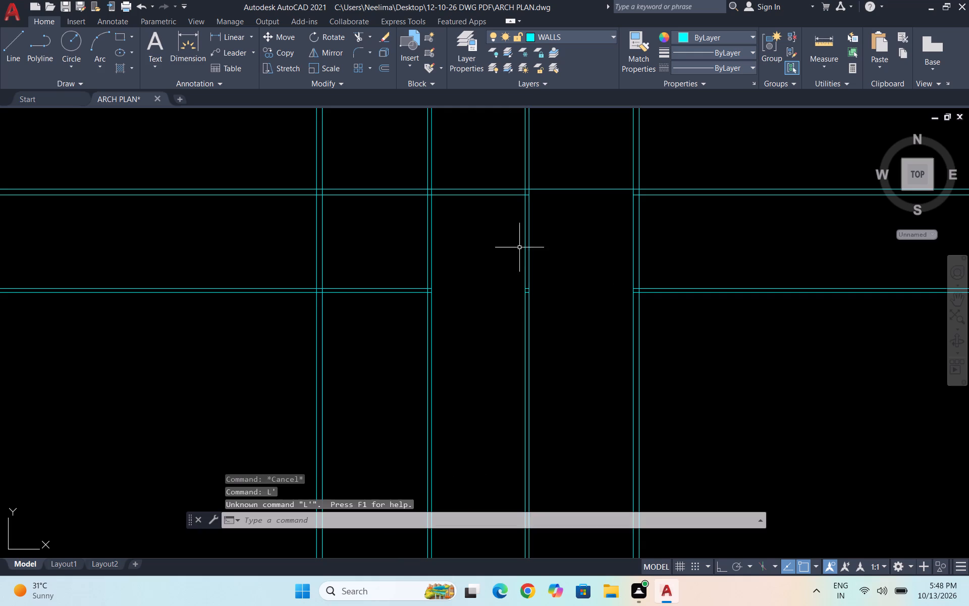
pyautogui.press('Escape')
pyautogui.press('l')
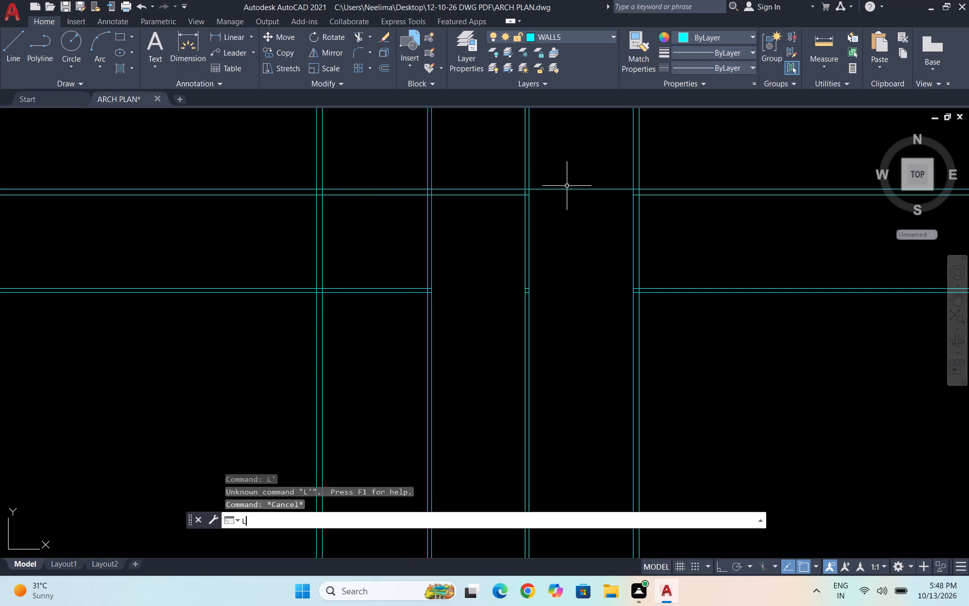
pyautogui.press('Return')
pyautogui.click(529, 195)
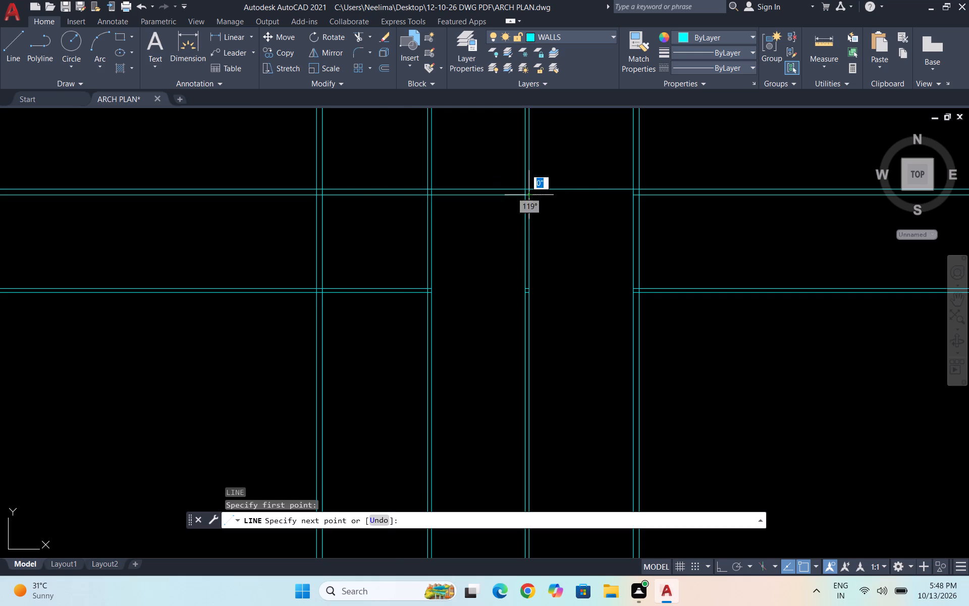
pyautogui.click(635, 194)
pyautogui.press('Escape')
# Offset the new line 10' downward and the resulting line 6" further down to form a wall between the third and fourth vertical pairs.
pyautogui.click(619, 194)
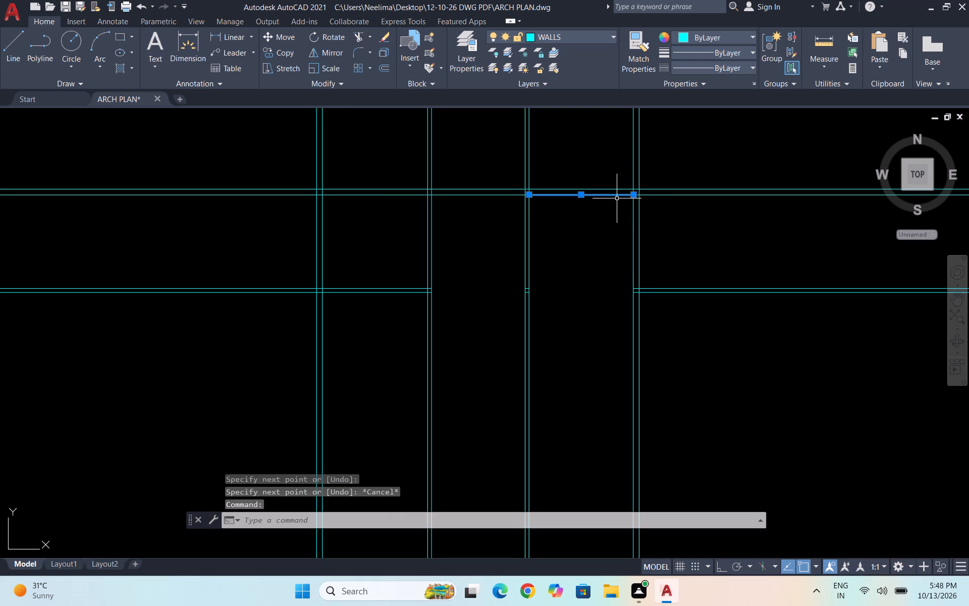
pyautogui.press('o')
pyautogui.press('Return')
pyautogui.write("10'")
pyautogui.press('Return')
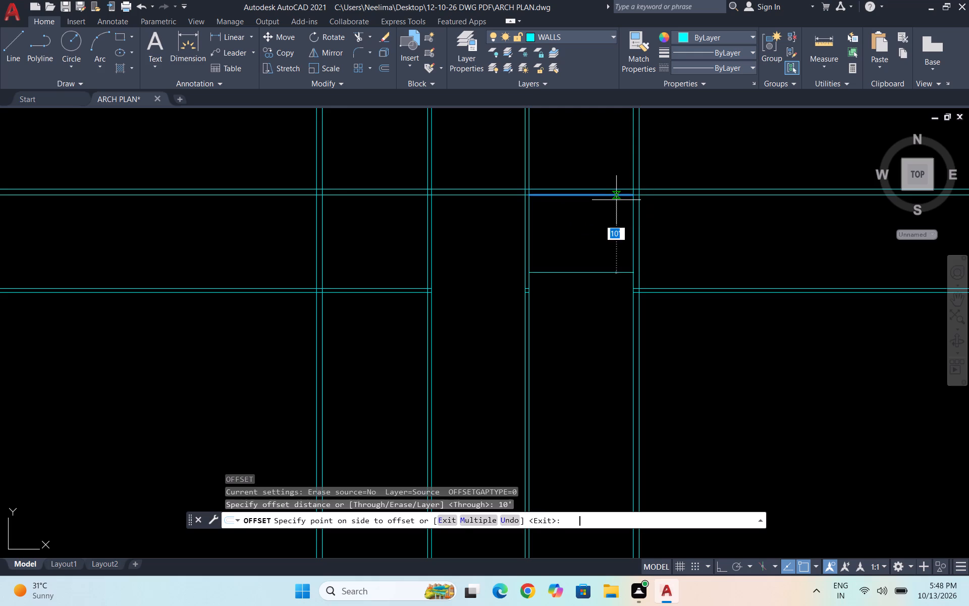
pyautogui.click(616, 200)
pyautogui.click(612, 194)
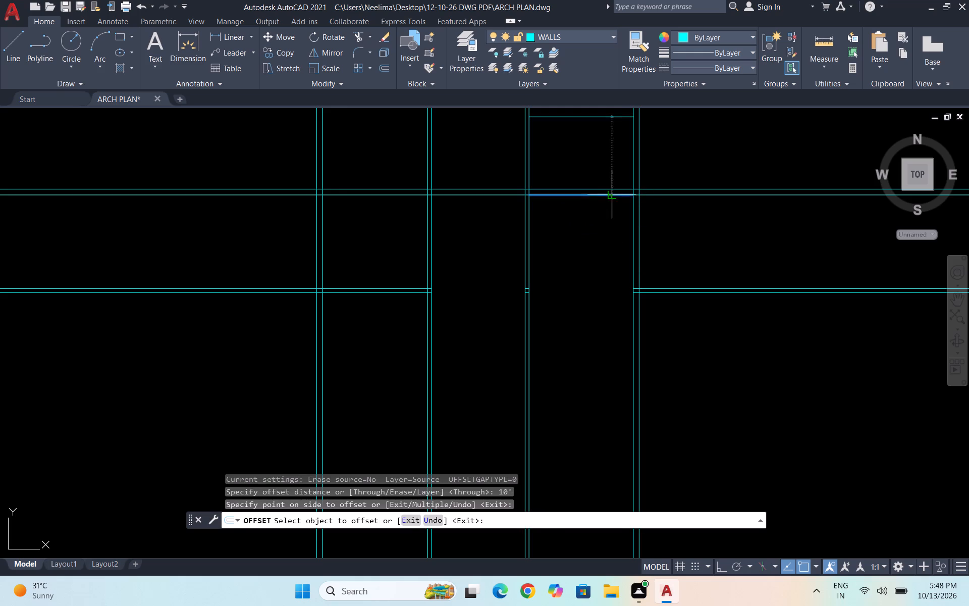
pyautogui.click(591, 268)
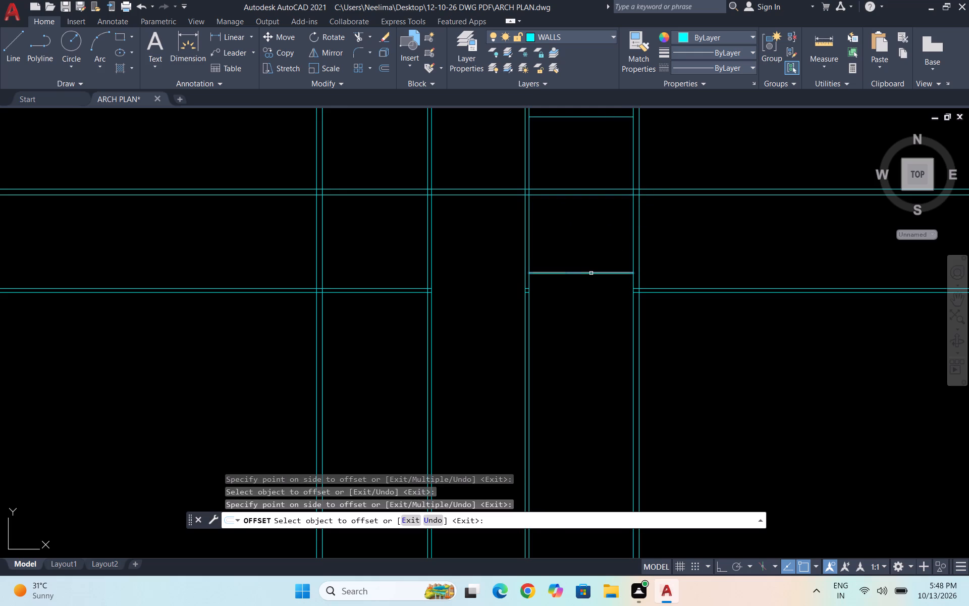
pyautogui.click(591, 273)
pyautogui.write('6"')
pyautogui.press('Return')
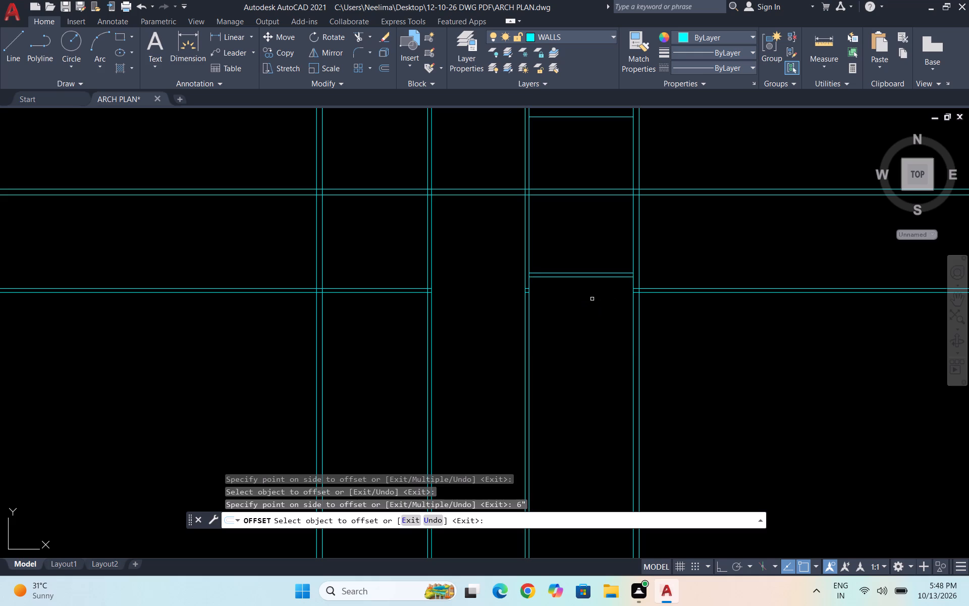
pyautogui.press('Escape')
# Delete the stray offset line above the top wall between the third and fourth vertical wall pairs.
pyautogui.moveTo(592, 146); pyautogui.dragTo(587, 140)
pyautogui.click(570, 115)
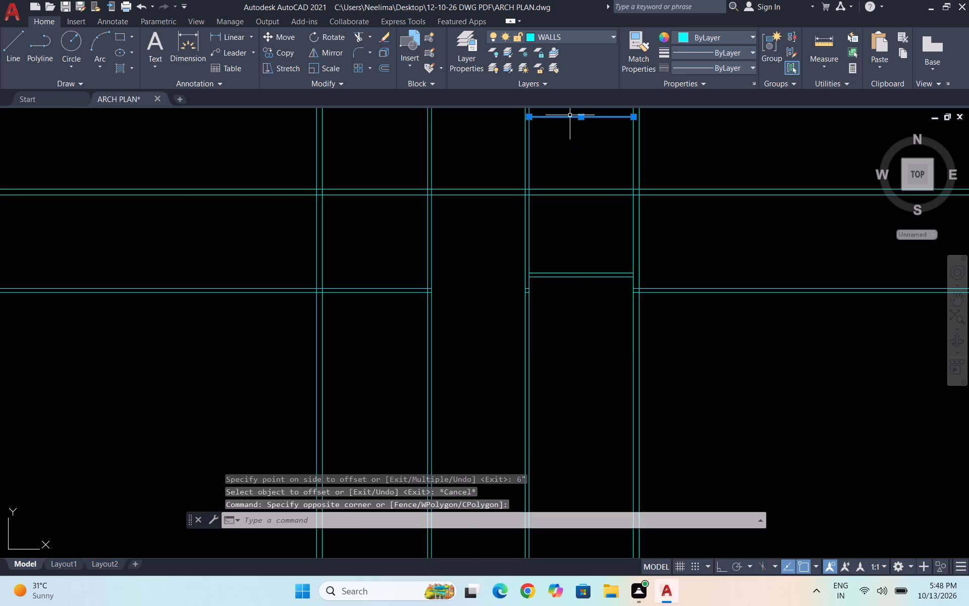
pyautogui.press('Delete')
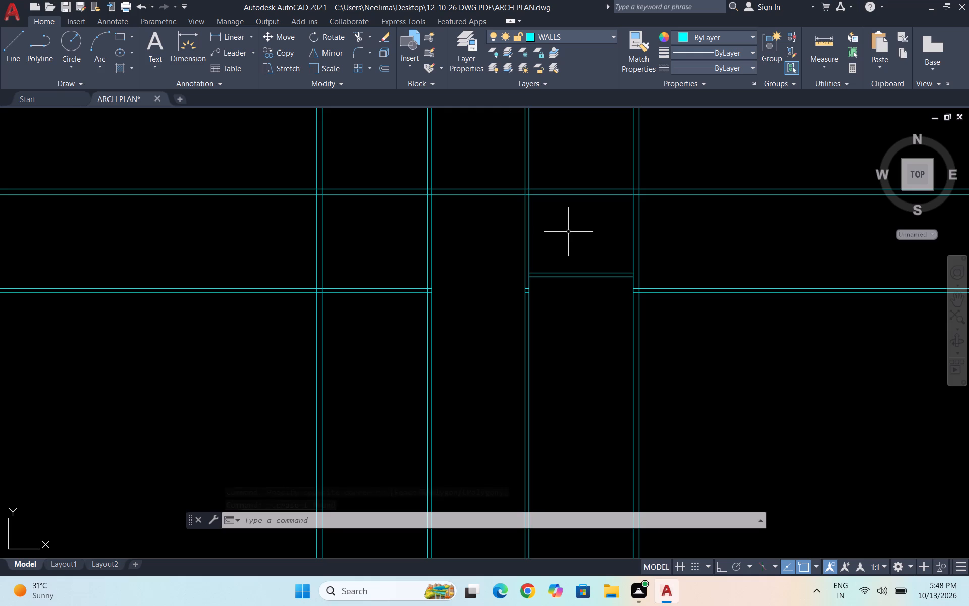
# Delete the two short leftover horizontal segments inside the third vertical wall pair.
pyautogui.scroll(6, 514, 288)
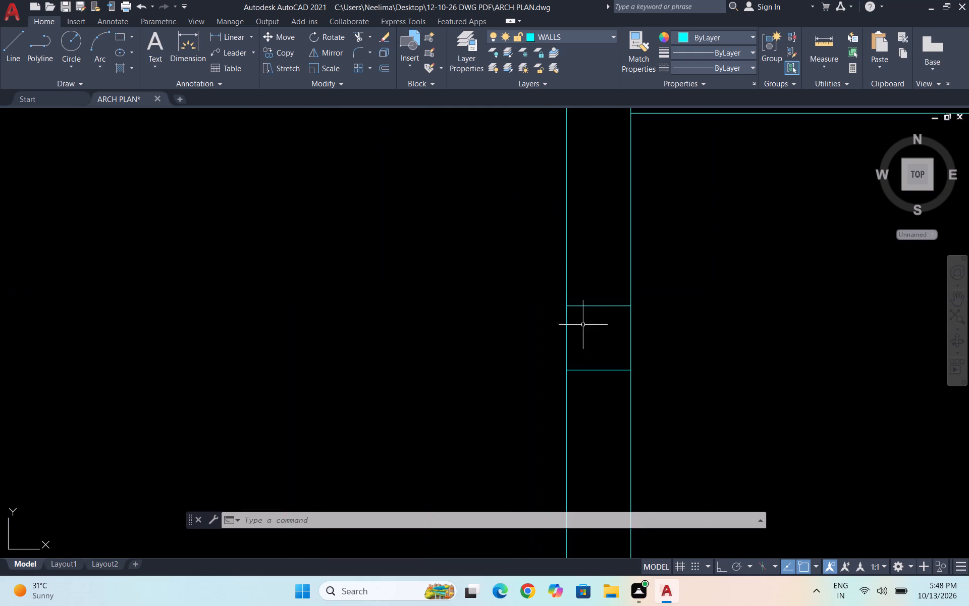
pyautogui.click(609, 391)
pyautogui.click(597, 297)
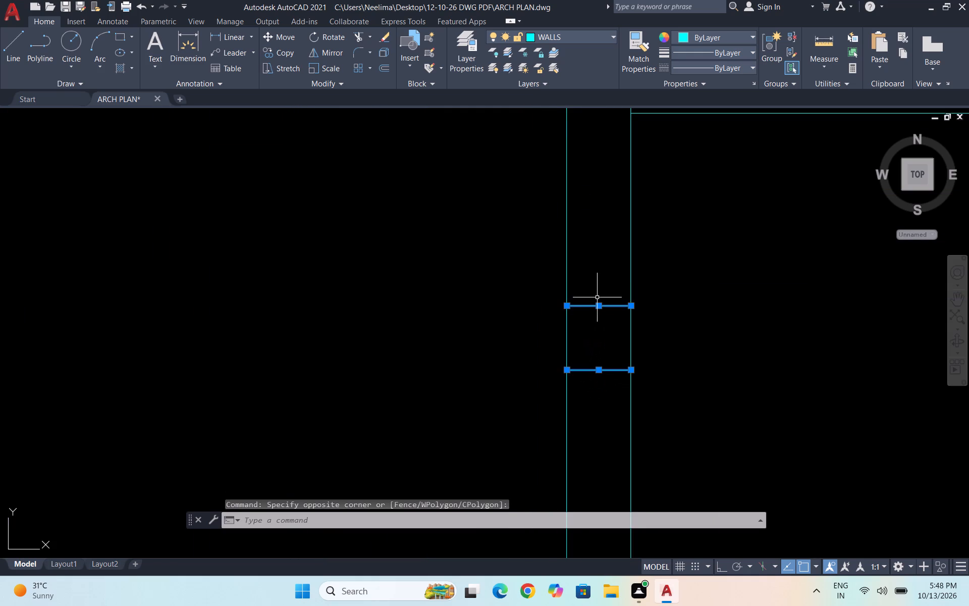
pyautogui.press('Delete')
# Trim the wall lines projecting beyond the plan's left, top and right outer walls.
pyautogui.scroll(-5, 600, 298)
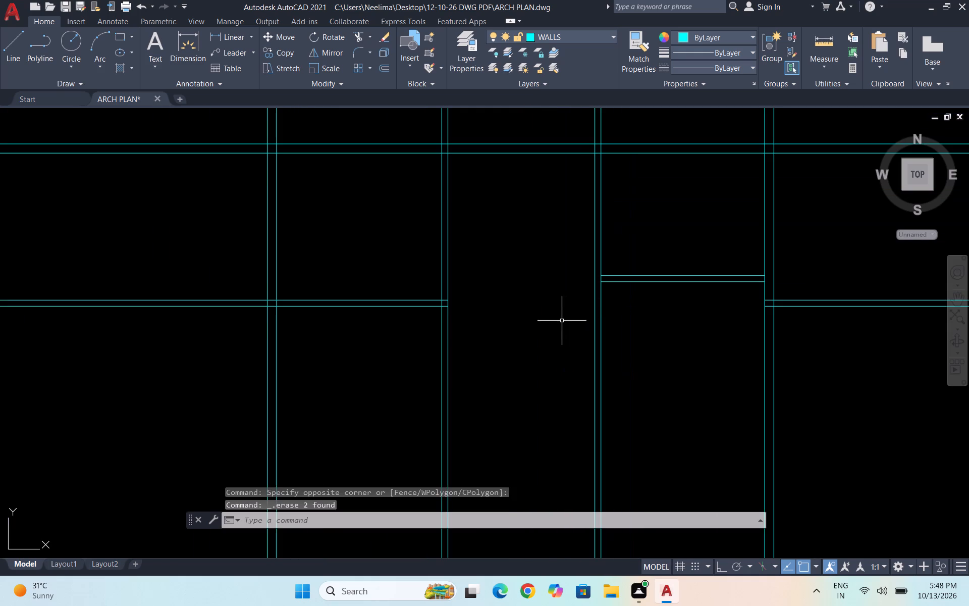
pyautogui.scroll(-2, 516, 307)
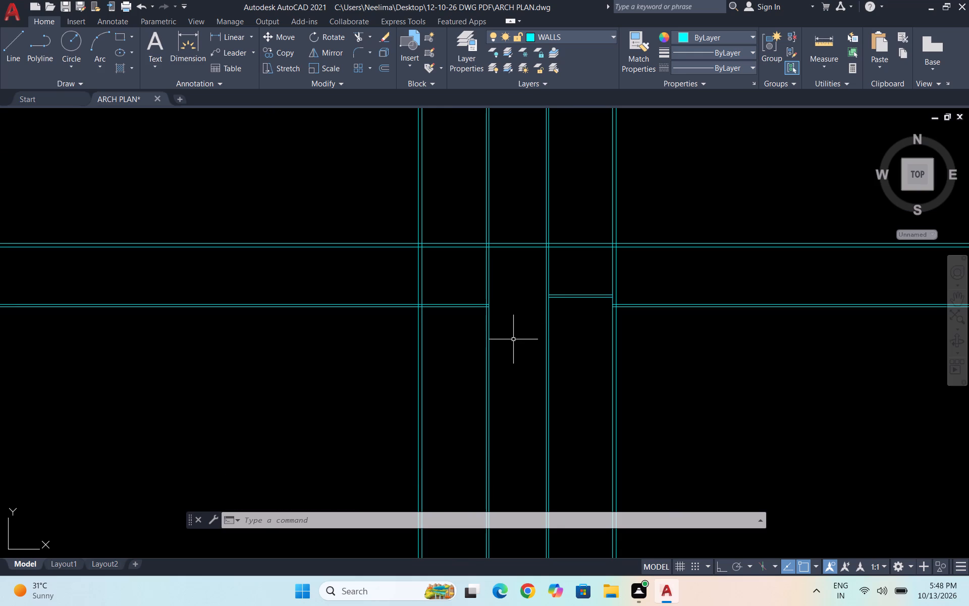
pyautogui.scroll(1, 438, 334)
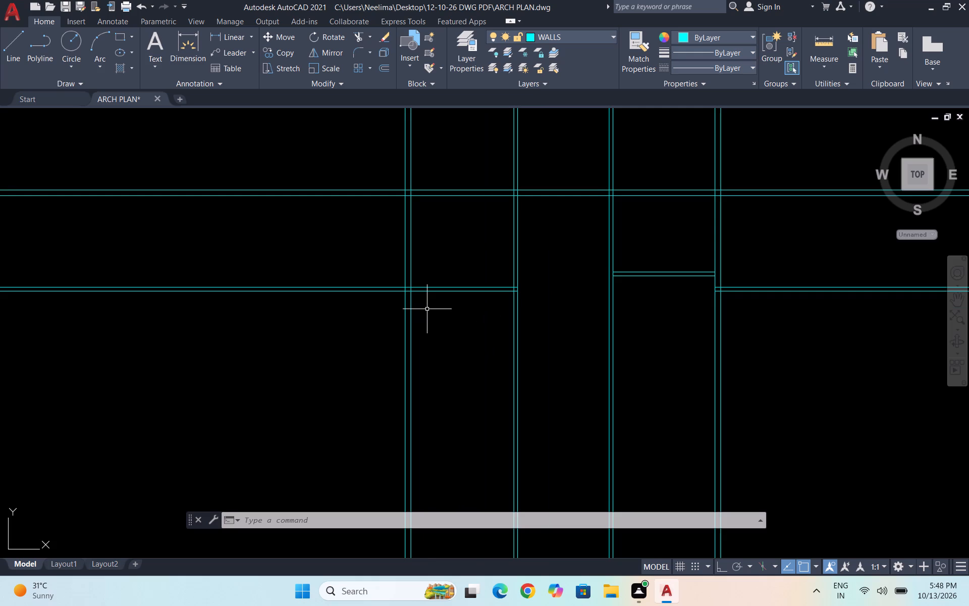
pyautogui.write('TR')
pyautogui.press('Return')
pyautogui.moveTo(262, 319); pyautogui.dragTo(255, 194)
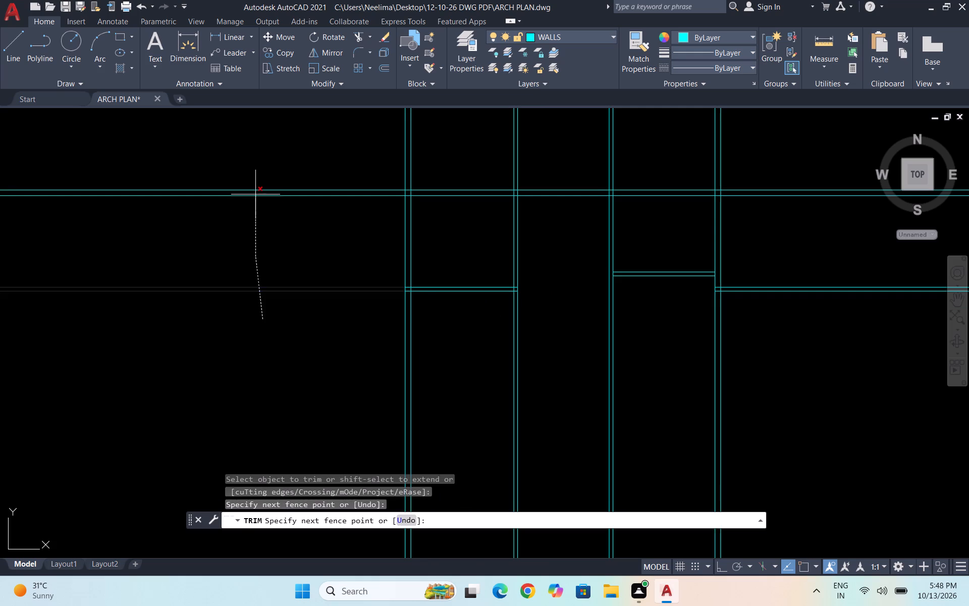
pyautogui.moveTo(255, 194); pyautogui.dragTo(251, 187)
pyautogui.scroll(-2, 210, 260)
pyautogui.moveTo(226, 201); pyautogui.dragTo(475, 169)
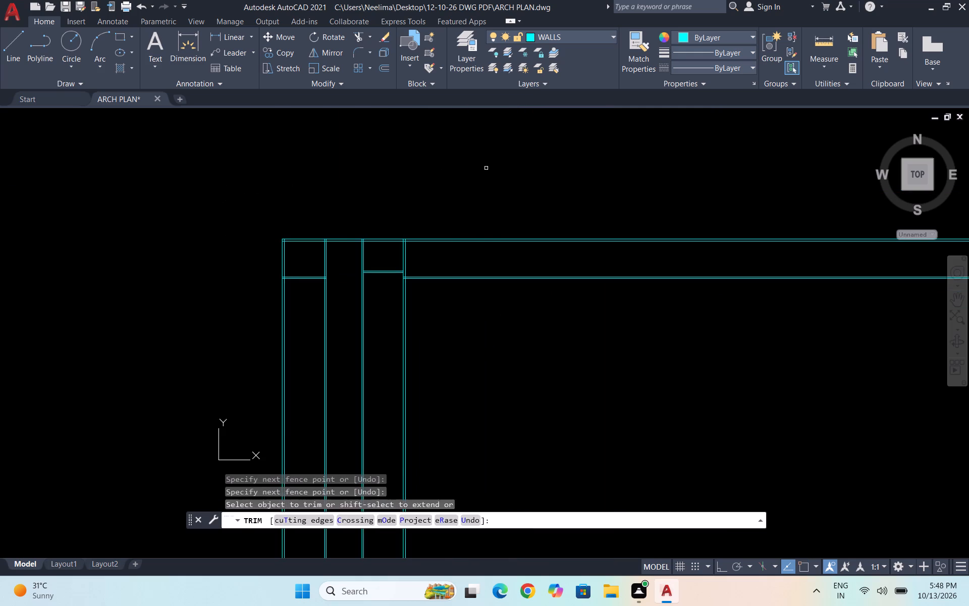
pyautogui.moveTo(494, 185); pyautogui.dragTo(503, 293)
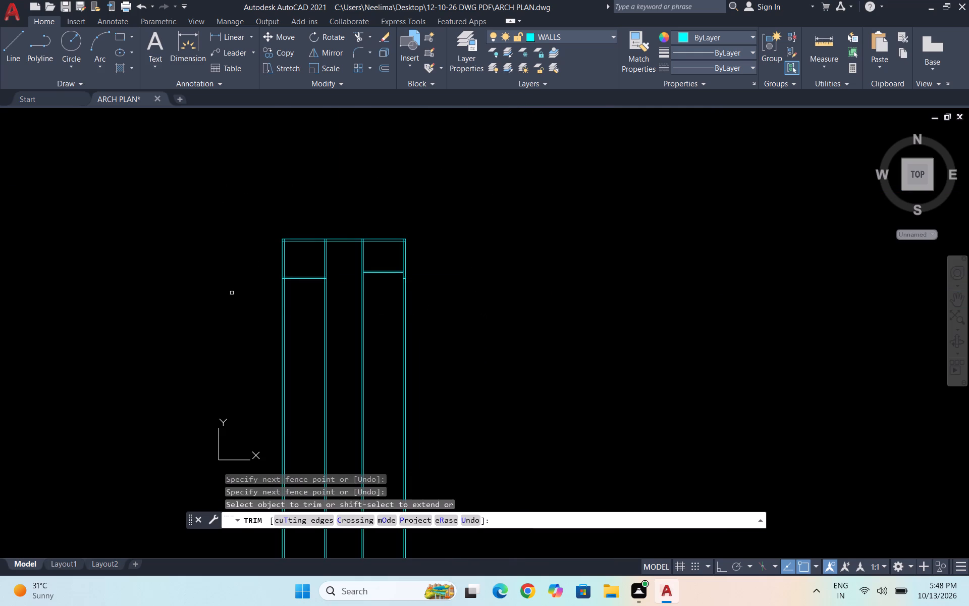
pyautogui.scroll(2, 231, 289)
pyautogui.press('Escape')
pyautogui.press('Escape')
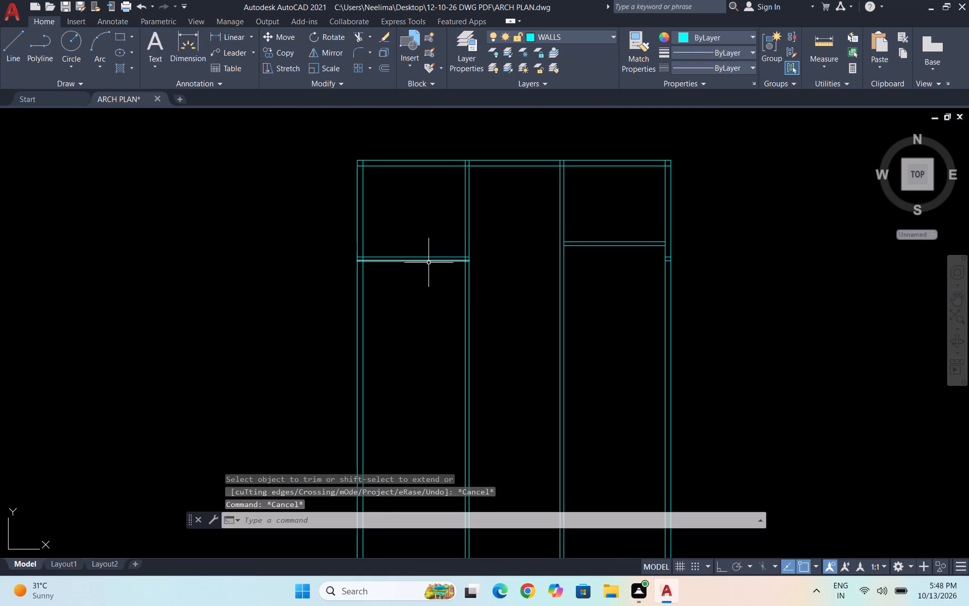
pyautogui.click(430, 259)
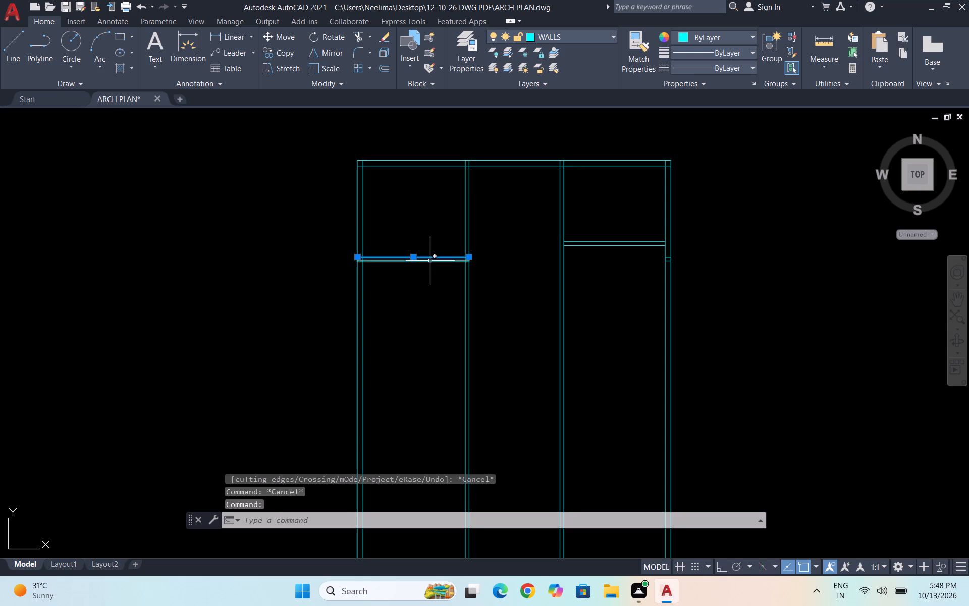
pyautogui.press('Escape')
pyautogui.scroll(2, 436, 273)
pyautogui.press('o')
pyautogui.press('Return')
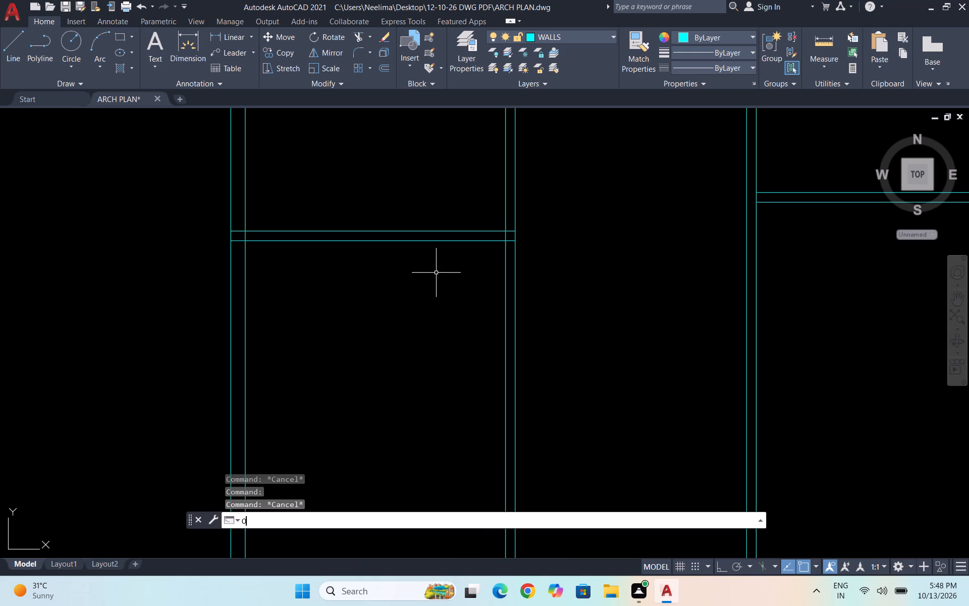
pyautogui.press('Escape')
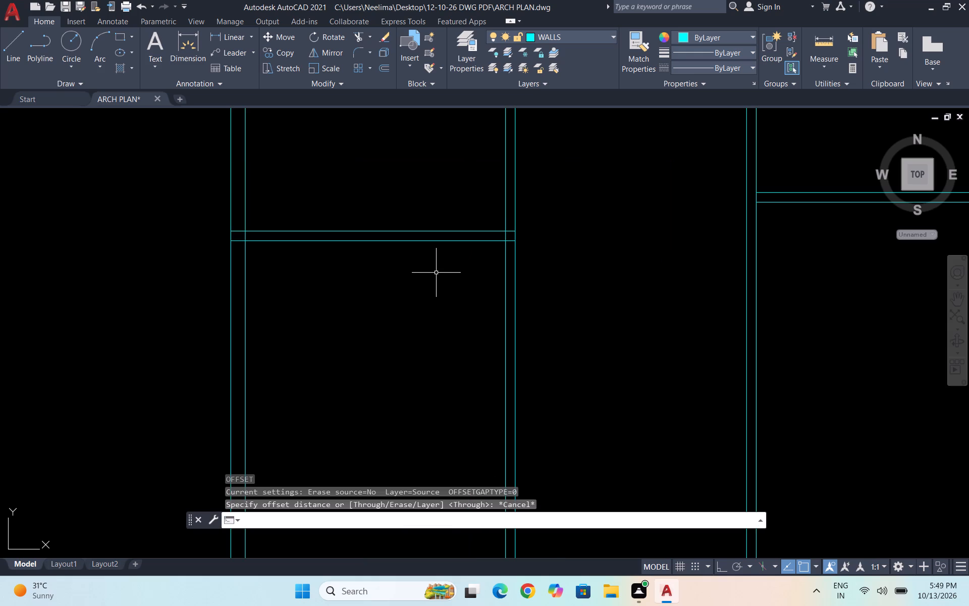
# In the left bay, offset the horizontal wall's lower line 4'7" downward, and the resulting line 6" further down to form another wall.
pyautogui.press('o')
pyautogui.press('Return')
pyautogui.press('4')
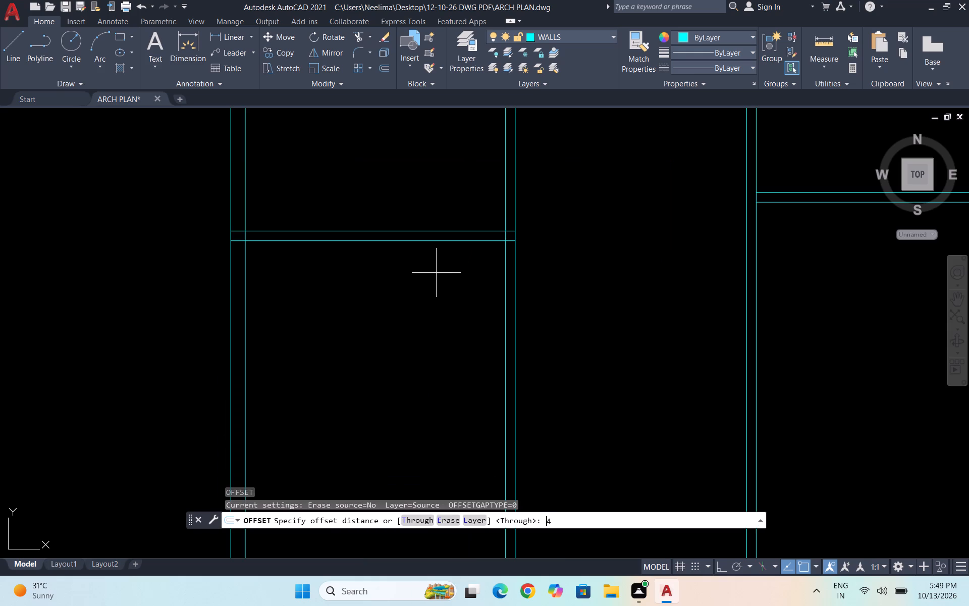
pyautogui.write('\'7"')
pyautogui.press('Return')
pyautogui.click(427, 240)
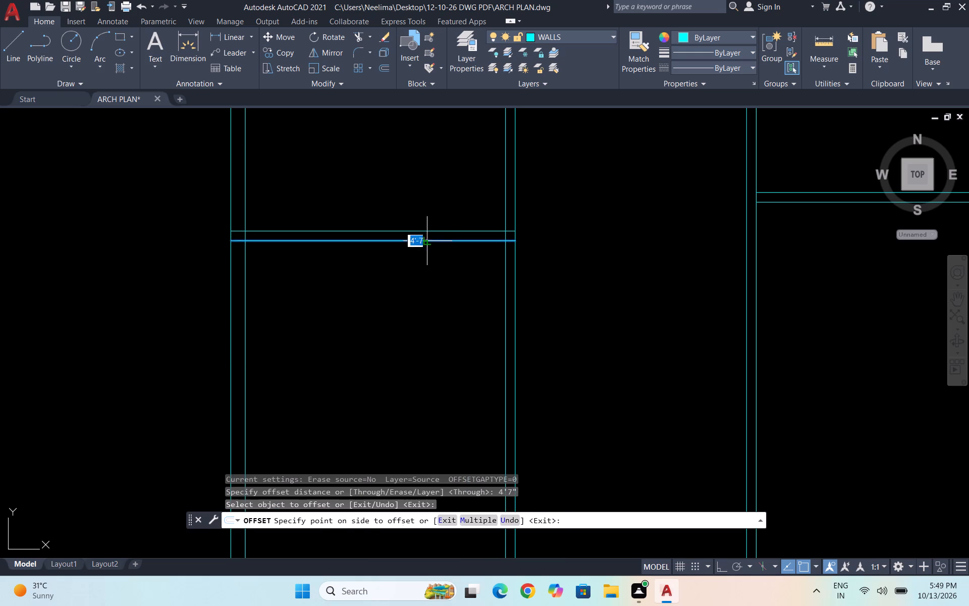
pyautogui.click(420, 349)
pyautogui.click(418, 329)
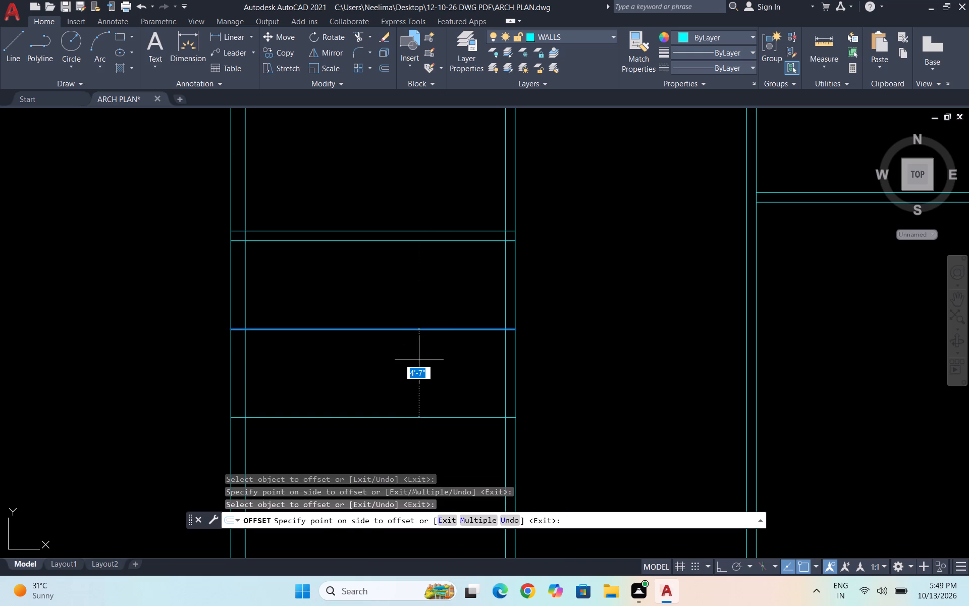
pyautogui.write('6"')
pyautogui.press('Return')
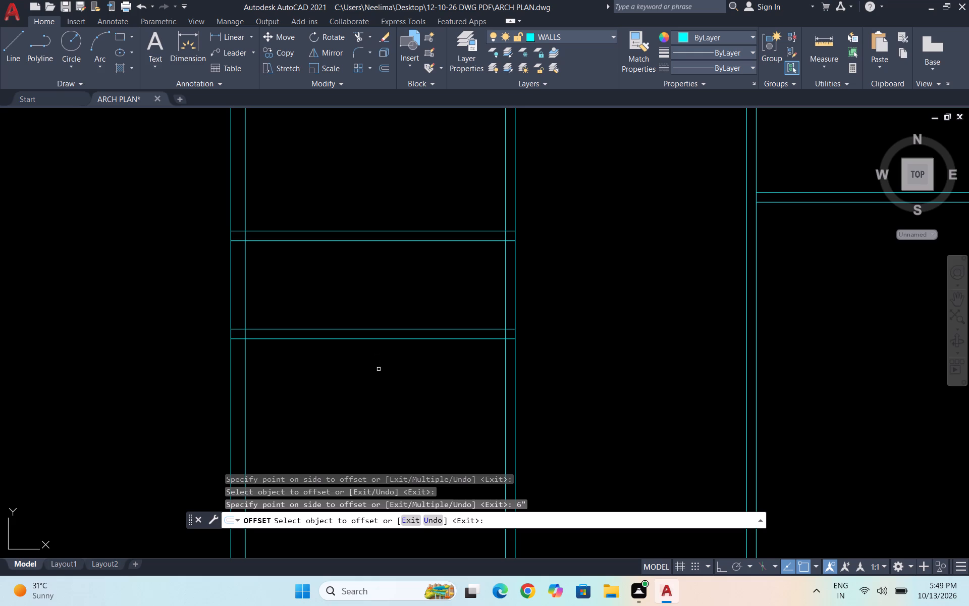
# Add a third interior wall in the left bay by offsetting the lowest line 4'6" downward, and the resulting line 6" further.
pyautogui.click(380, 339)
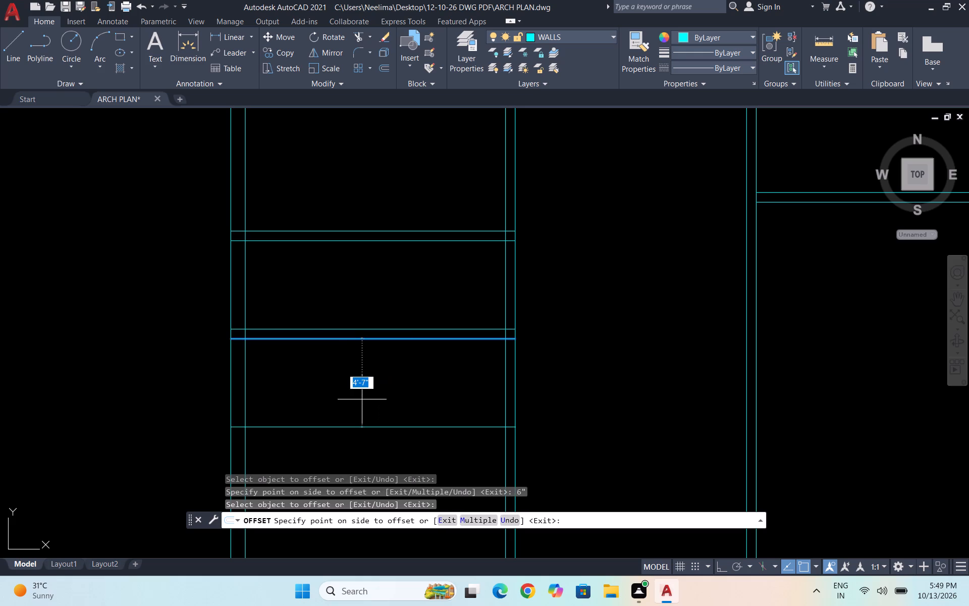
pyautogui.write("4'")
pyautogui.write('6"')
pyautogui.press('Return')
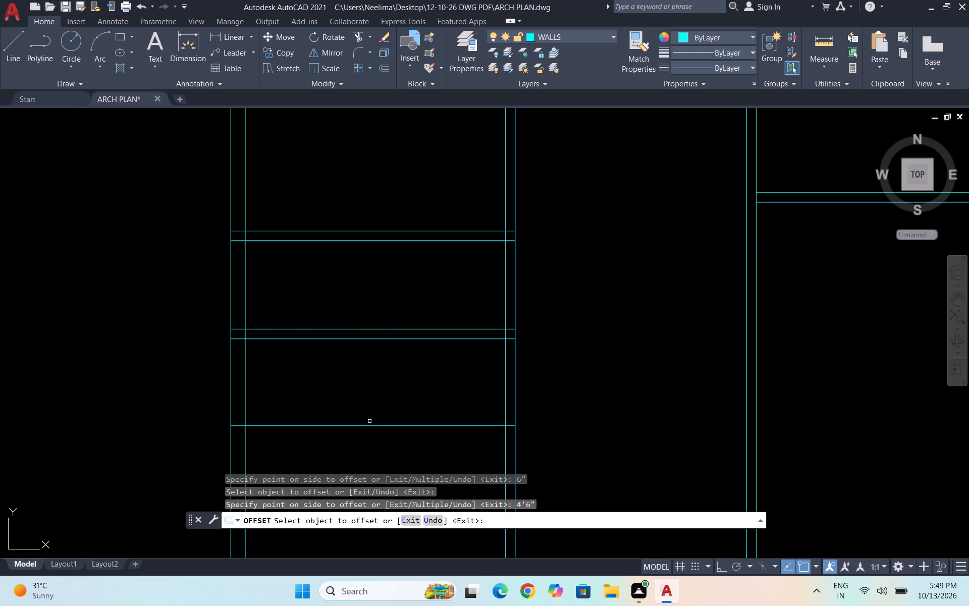
pyautogui.click(369, 426)
pyautogui.write('6"')
pyautogui.press('Return')
# In the right bay, offset the horizontal wall's lower line 4'1" downward, and the resulting line 6" further down.
pyautogui.scroll(-2, 339, 429)
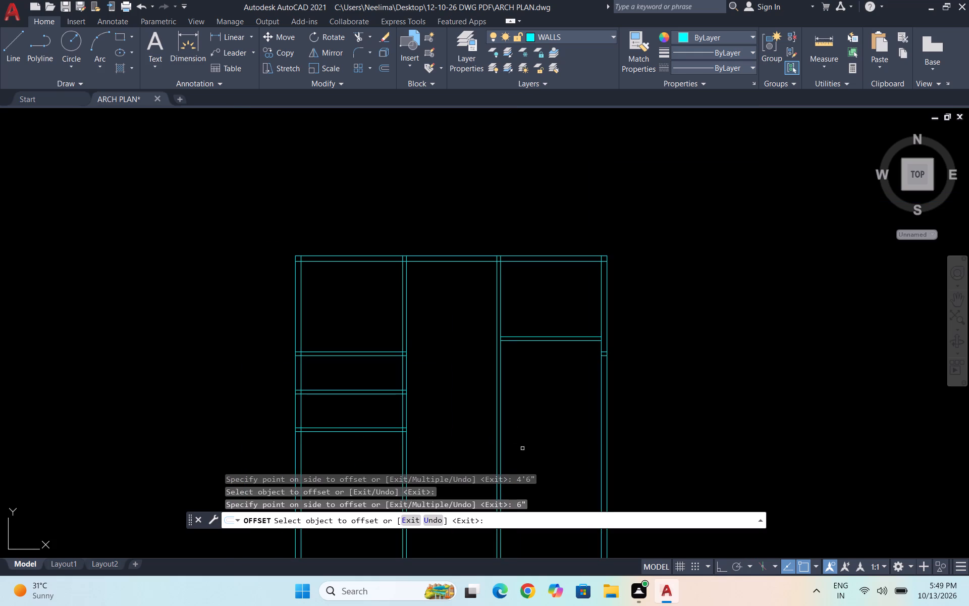
pyautogui.scroll(1, 570, 407)
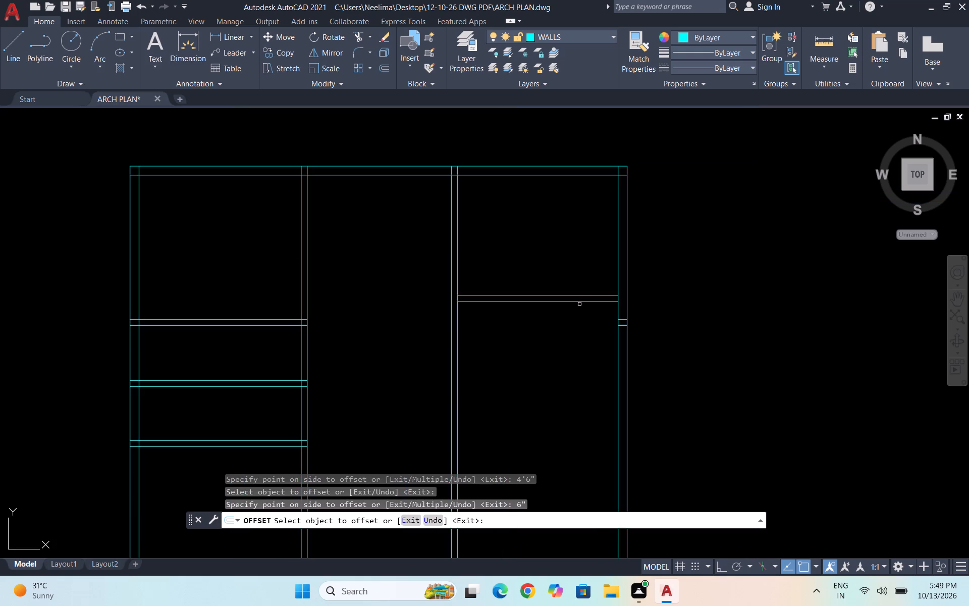
pyautogui.click(583, 302)
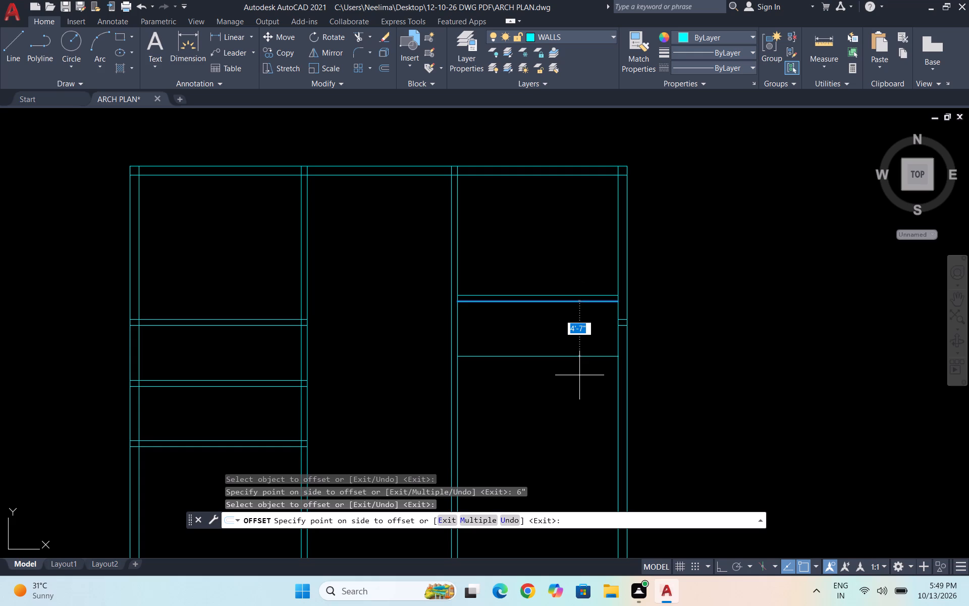
pyautogui.write("4'1")
pyautogui.press('Return')
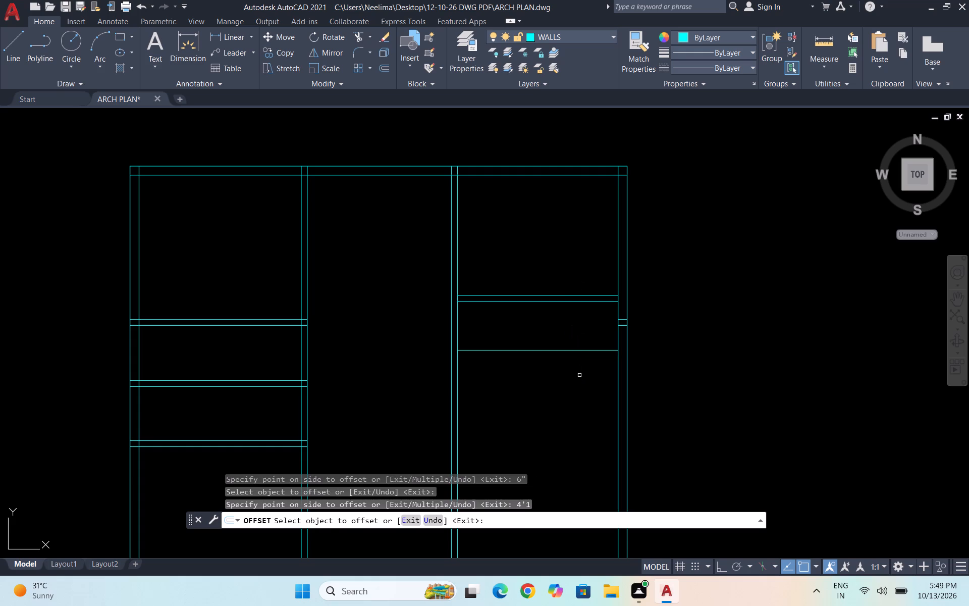
pyautogui.click(555, 352)
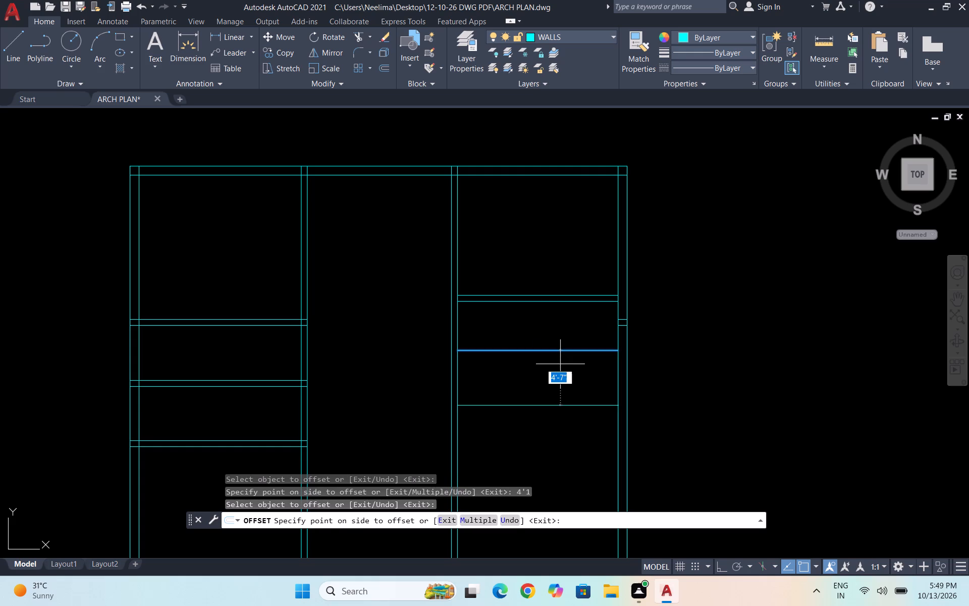
pyautogui.write('6"')
pyautogui.press('Return')
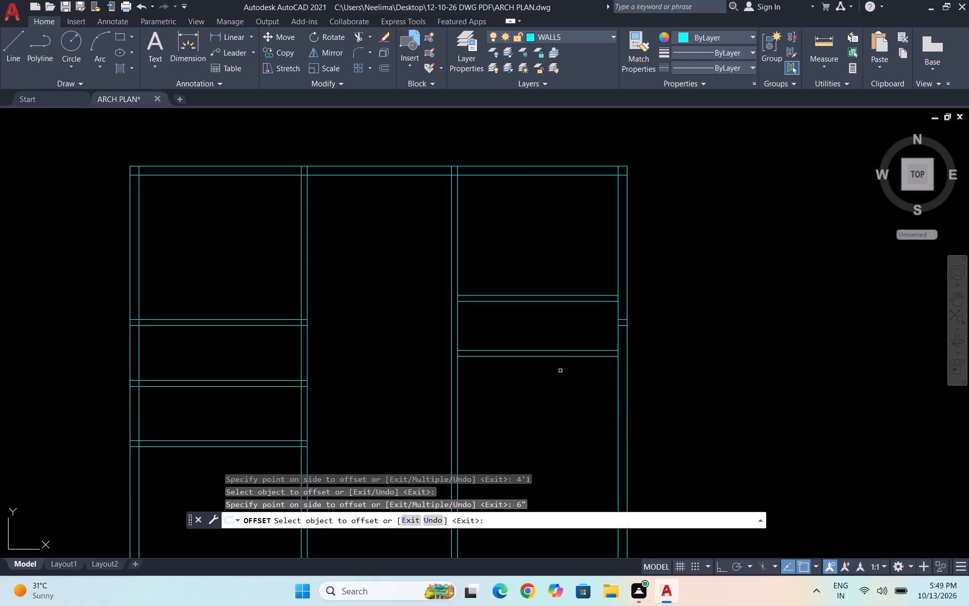
# Add a third interior wall in the right bay by offsetting the lowest line 5' downward, and the resulting line 6" further.
pyautogui.click(565, 357)
pyautogui.write("5'")
pyautogui.press('Return')
pyautogui.click(557, 418)
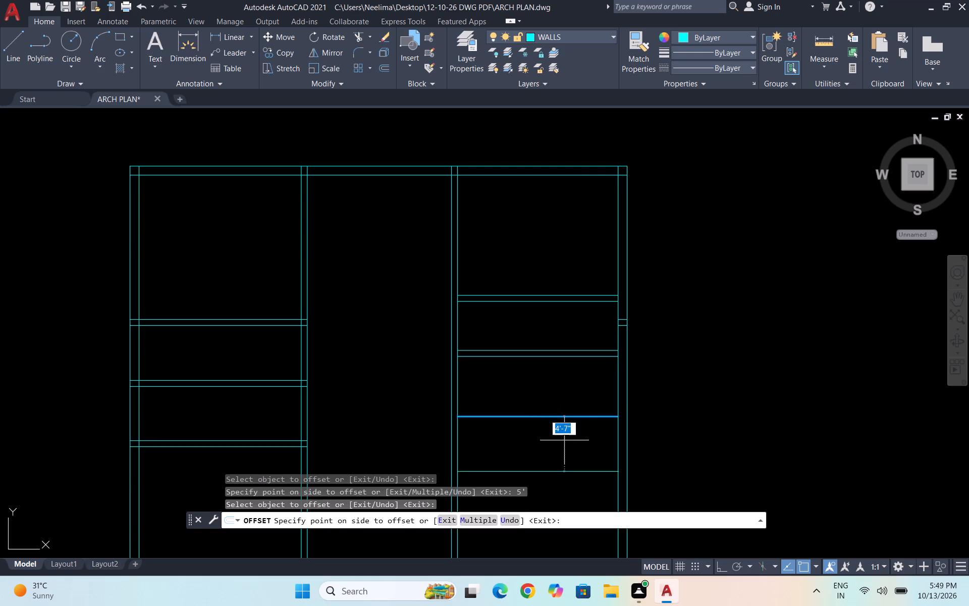
pyautogui.write('6"')
pyautogui.press('Return')
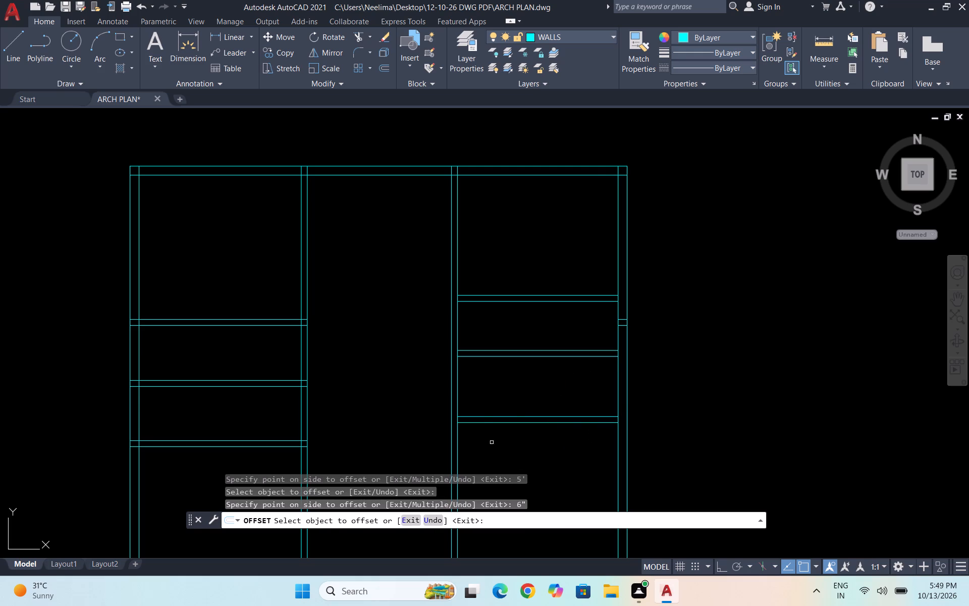
# In the left bay, offset the lowest wall line 12'5" downward, and the resulting line 9" further to form a thicker wall.
pyautogui.scroll(-1, 532, 402)
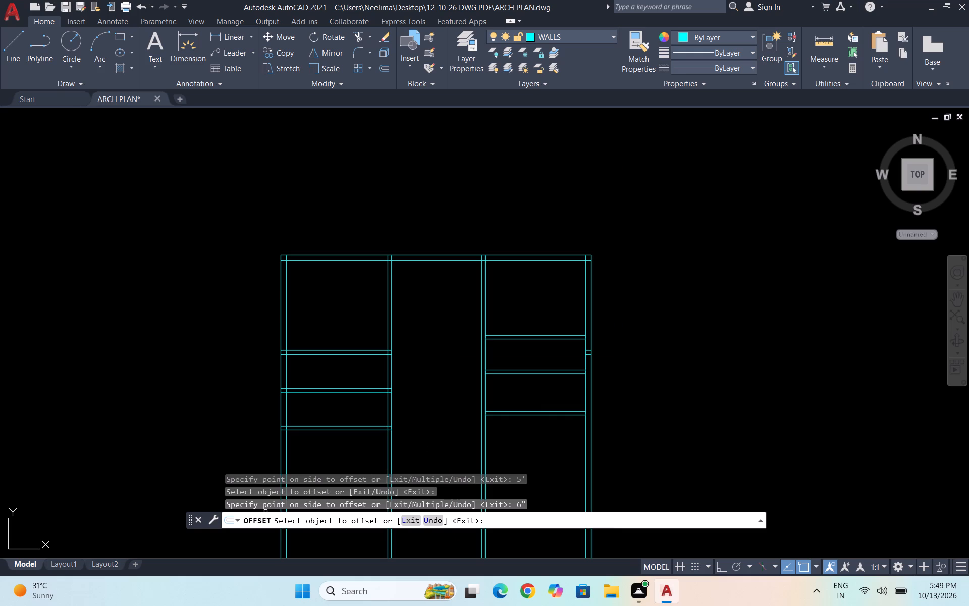
pyautogui.scroll(-2, 330, 405)
pyautogui.scroll(2, 334, 426)
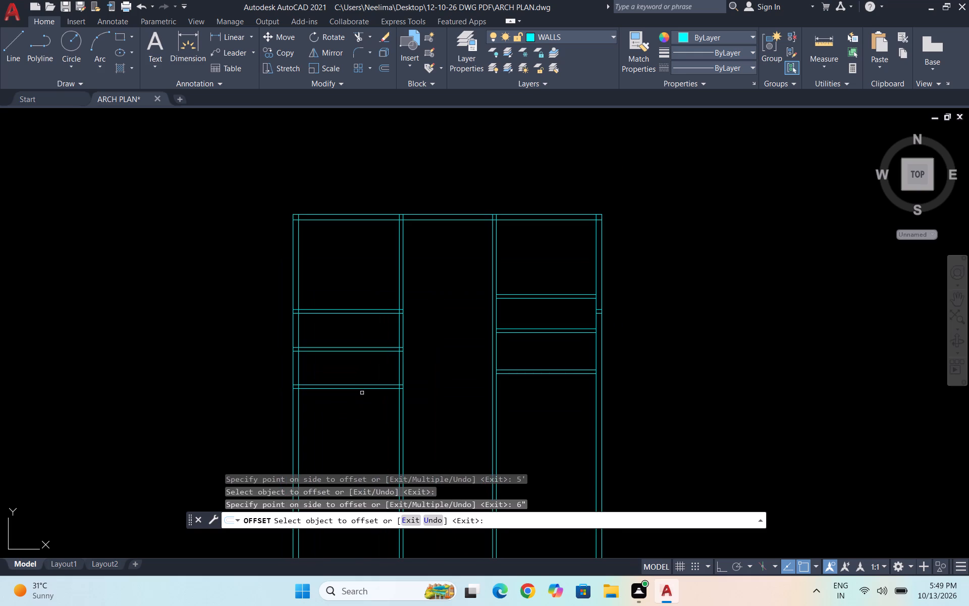
pyautogui.click(363, 388)
pyautogui.write('12\'5"')
pyautogui.press('Return')
pyautogui.scroll(-2, 455, 357)
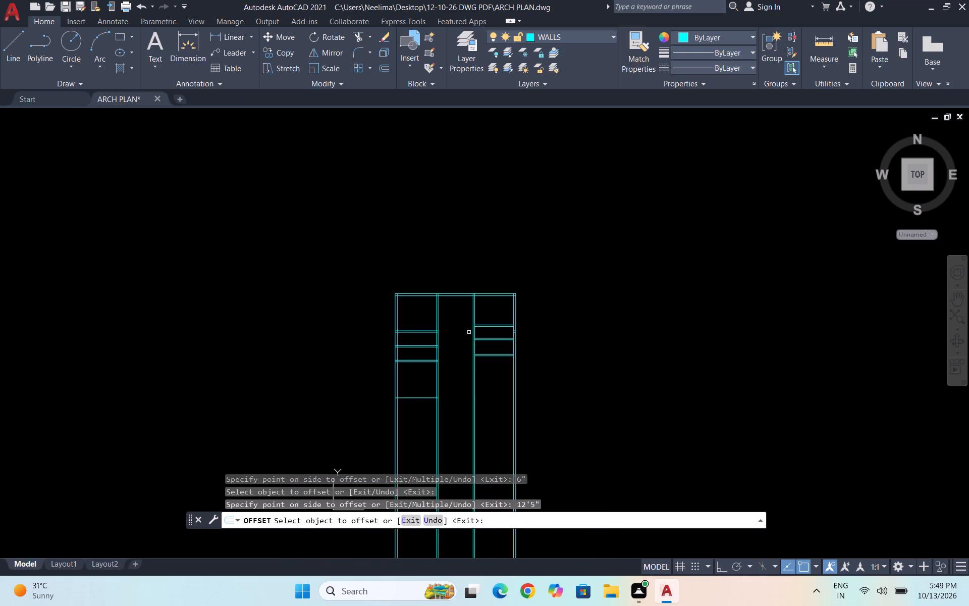
pyautogui.scroll(2, 425, 410)
pyautogui.click(422, 381)
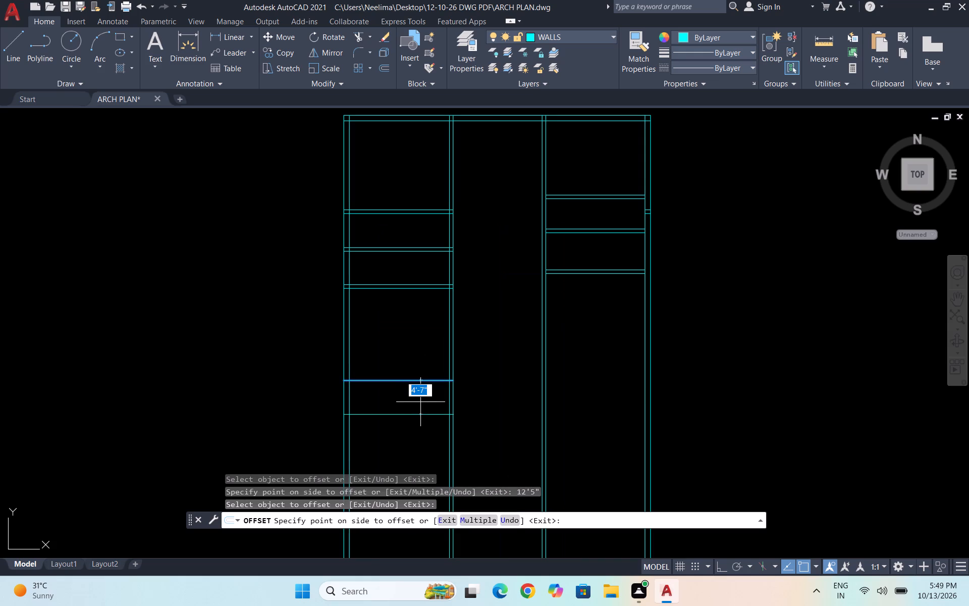
pyautogui.write('9"')
pyautogui.press('Return')
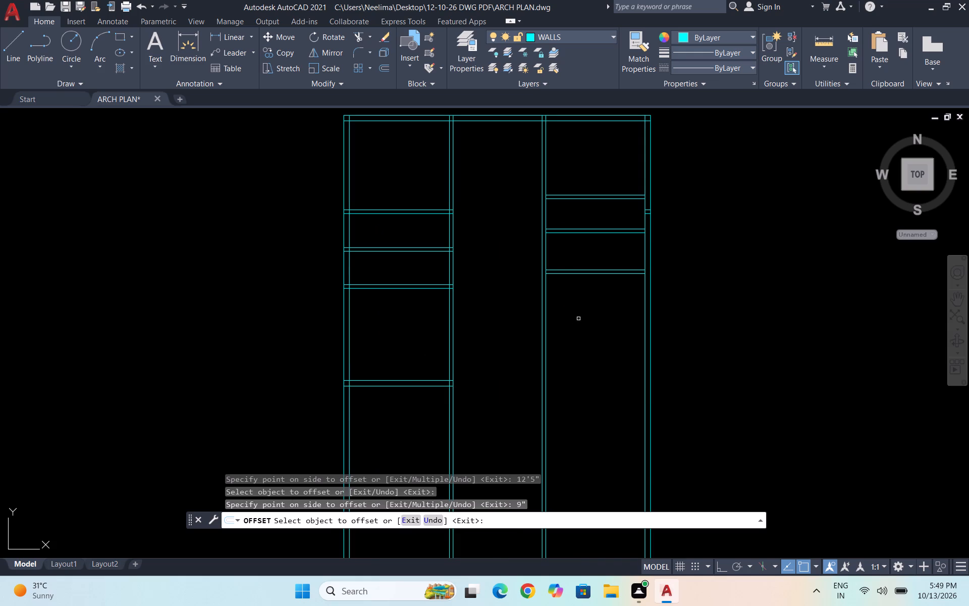
# In the right bay, offset the lowest wall line 14' downward and the resulting line 9" further, and end the Offset command.
pyautogui.scroll(1, 587, 322)
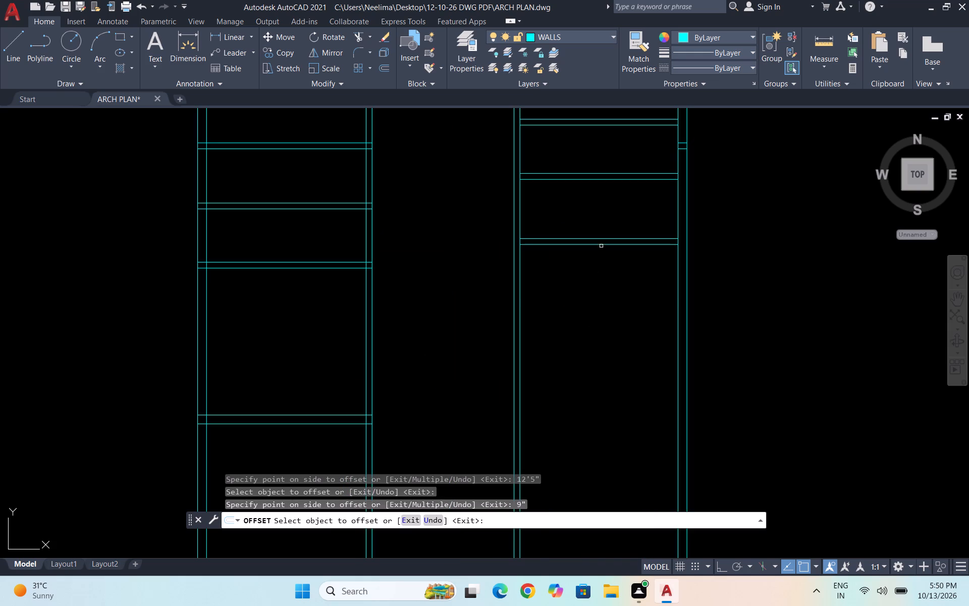
pyautogui.click(601, 244)
pyautogui.write("14'")
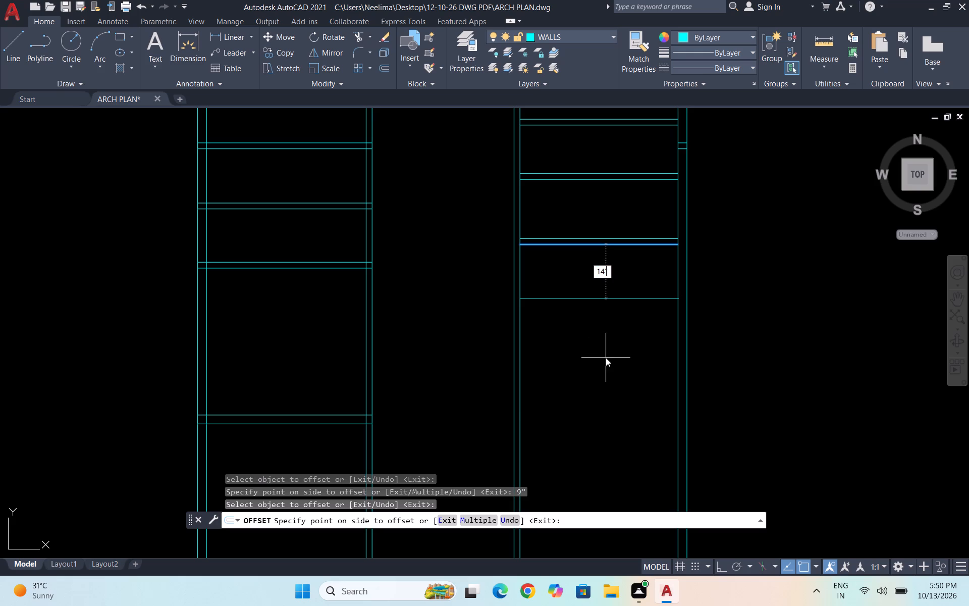
pyautogui.press('Return')
pyautogui.click(581, 409)
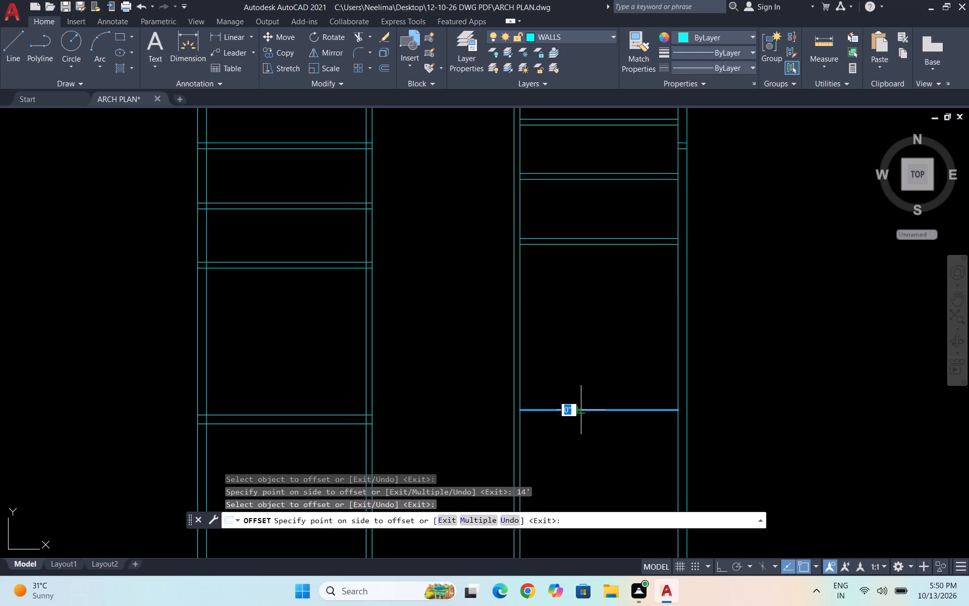
pyautogui.write('9"')
pyautogui.press('Return')
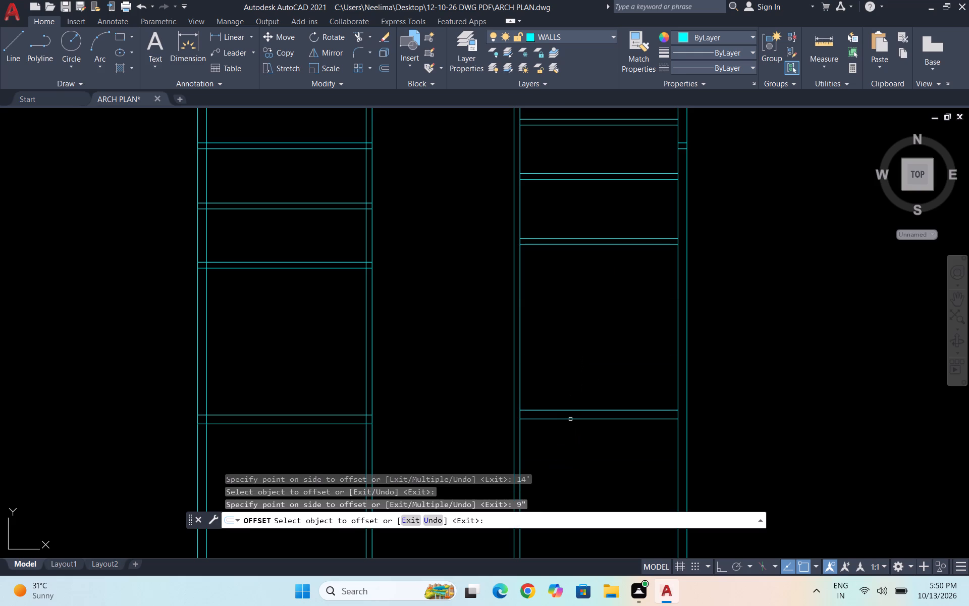
pyautogui.press('Escape')
pyautogui.press('Escape')
pyautogui.press('Escape')
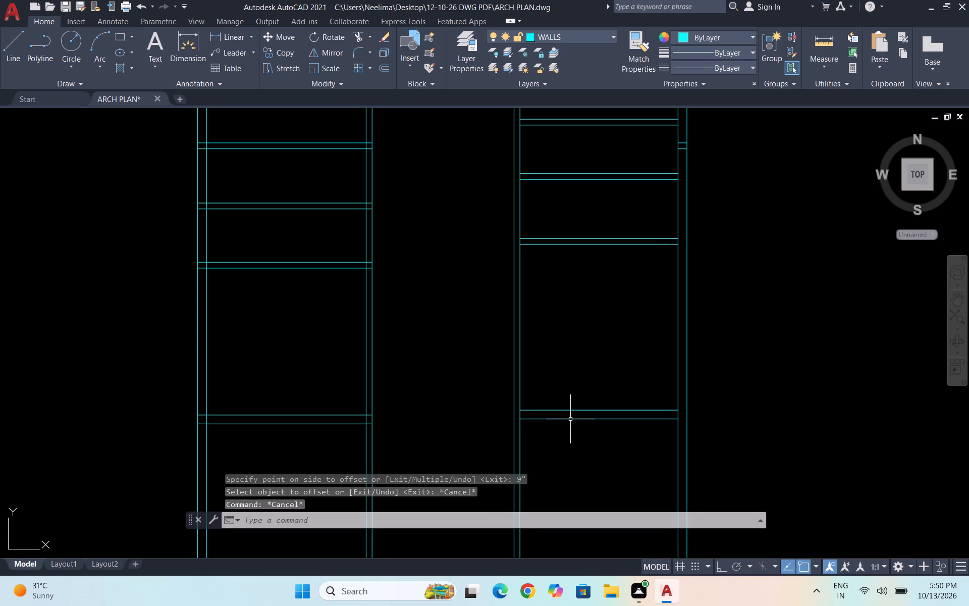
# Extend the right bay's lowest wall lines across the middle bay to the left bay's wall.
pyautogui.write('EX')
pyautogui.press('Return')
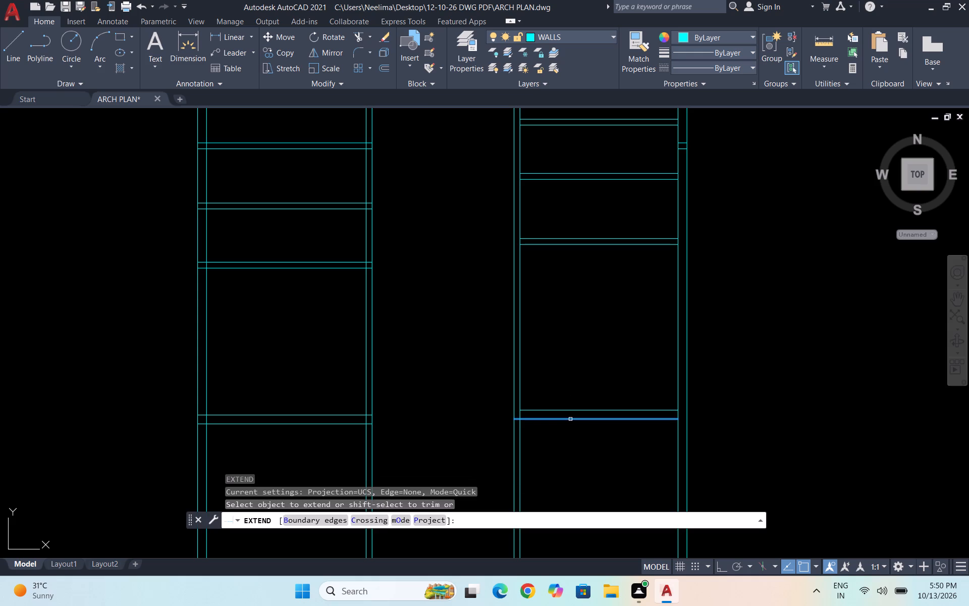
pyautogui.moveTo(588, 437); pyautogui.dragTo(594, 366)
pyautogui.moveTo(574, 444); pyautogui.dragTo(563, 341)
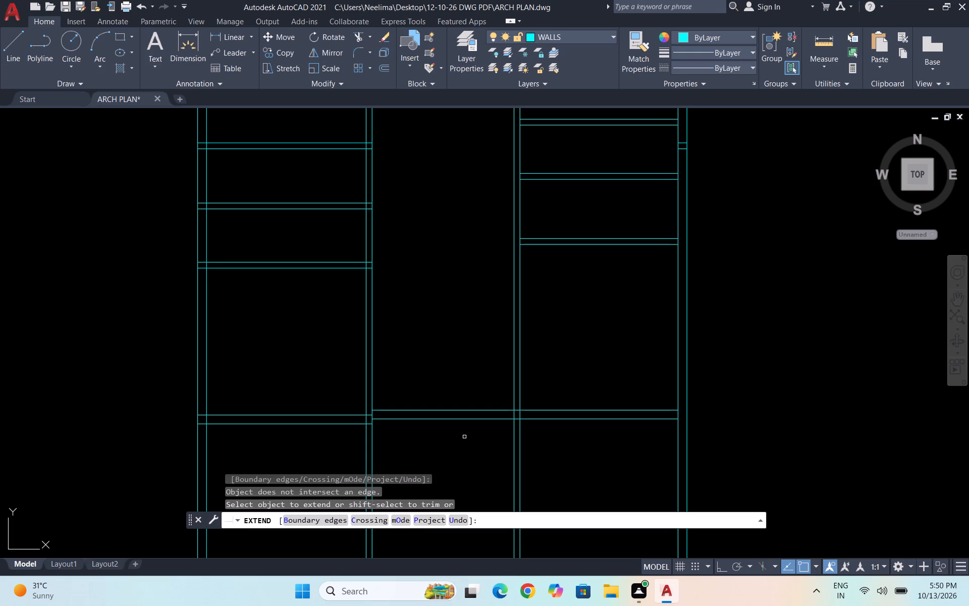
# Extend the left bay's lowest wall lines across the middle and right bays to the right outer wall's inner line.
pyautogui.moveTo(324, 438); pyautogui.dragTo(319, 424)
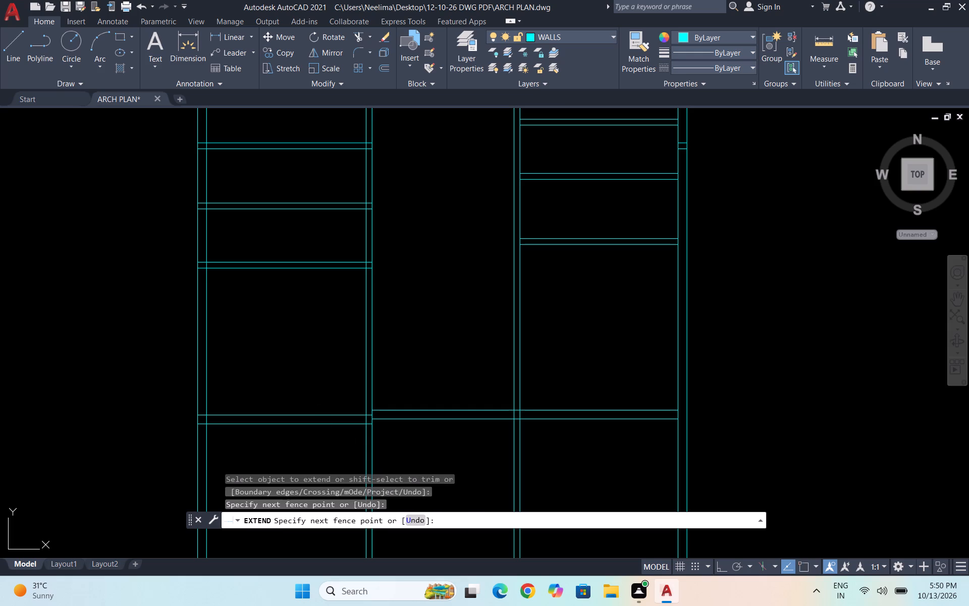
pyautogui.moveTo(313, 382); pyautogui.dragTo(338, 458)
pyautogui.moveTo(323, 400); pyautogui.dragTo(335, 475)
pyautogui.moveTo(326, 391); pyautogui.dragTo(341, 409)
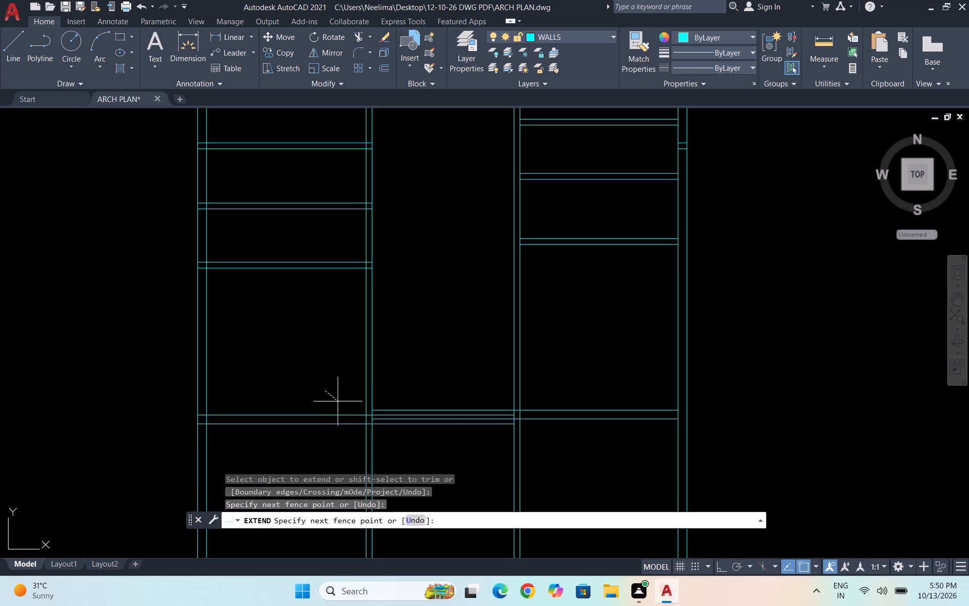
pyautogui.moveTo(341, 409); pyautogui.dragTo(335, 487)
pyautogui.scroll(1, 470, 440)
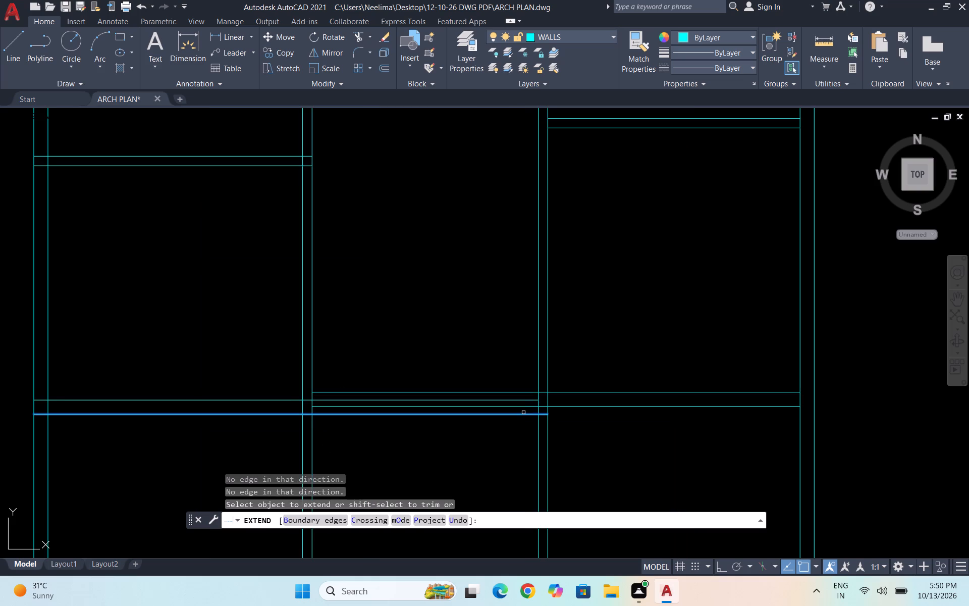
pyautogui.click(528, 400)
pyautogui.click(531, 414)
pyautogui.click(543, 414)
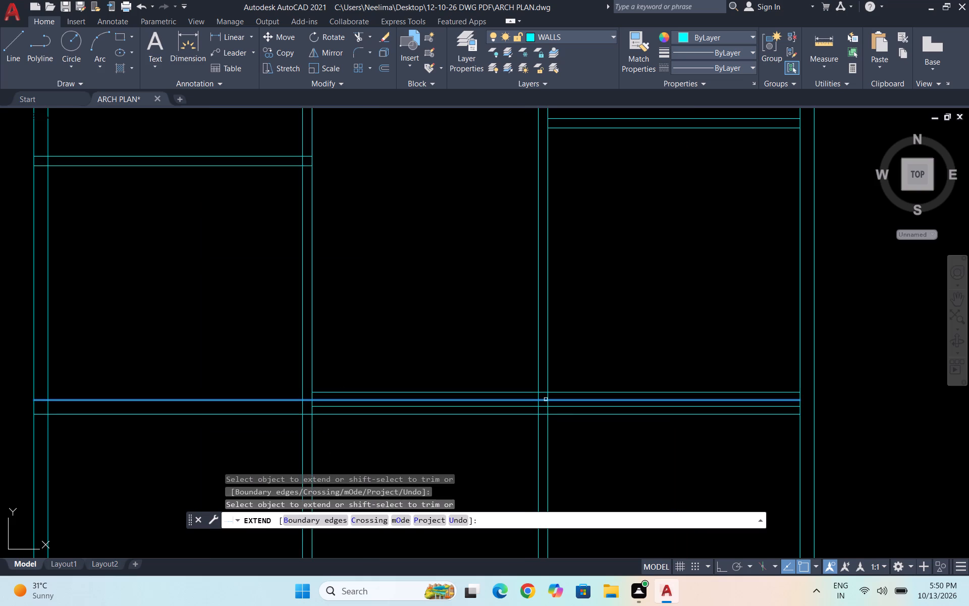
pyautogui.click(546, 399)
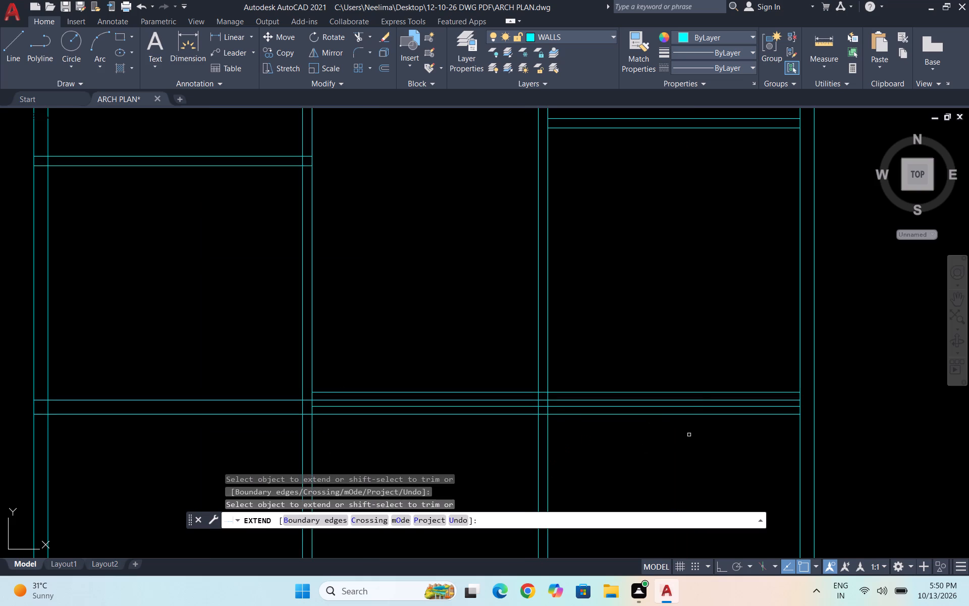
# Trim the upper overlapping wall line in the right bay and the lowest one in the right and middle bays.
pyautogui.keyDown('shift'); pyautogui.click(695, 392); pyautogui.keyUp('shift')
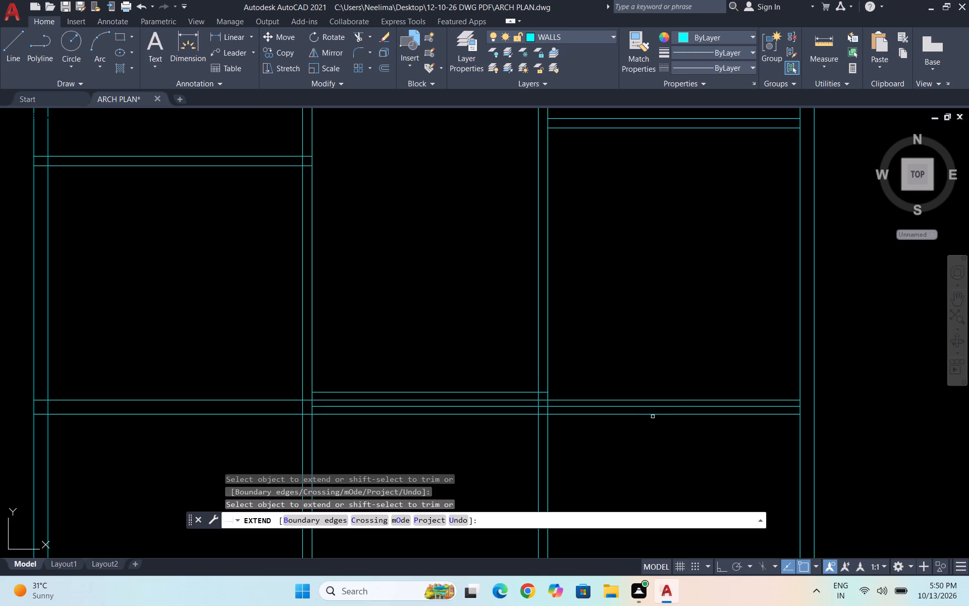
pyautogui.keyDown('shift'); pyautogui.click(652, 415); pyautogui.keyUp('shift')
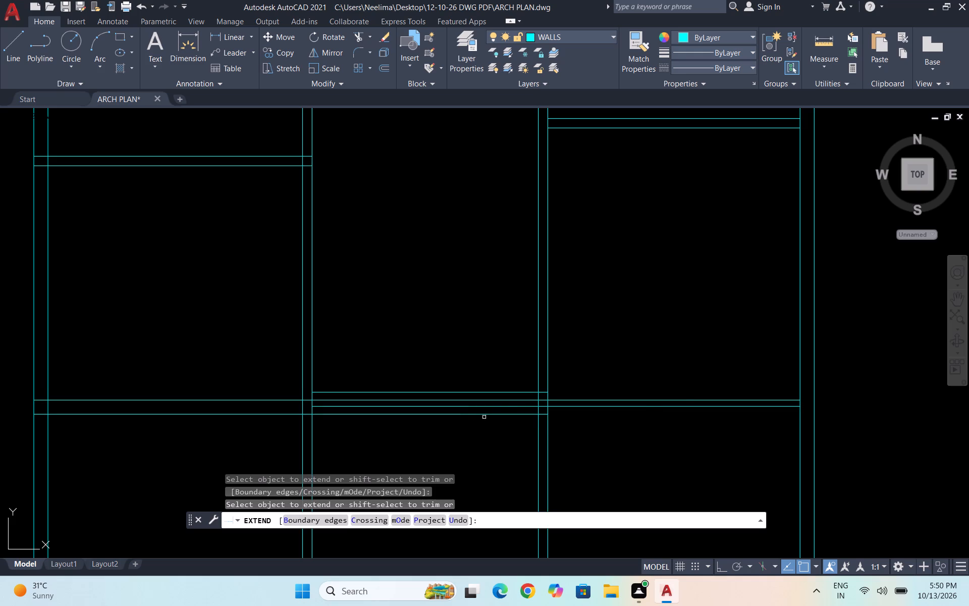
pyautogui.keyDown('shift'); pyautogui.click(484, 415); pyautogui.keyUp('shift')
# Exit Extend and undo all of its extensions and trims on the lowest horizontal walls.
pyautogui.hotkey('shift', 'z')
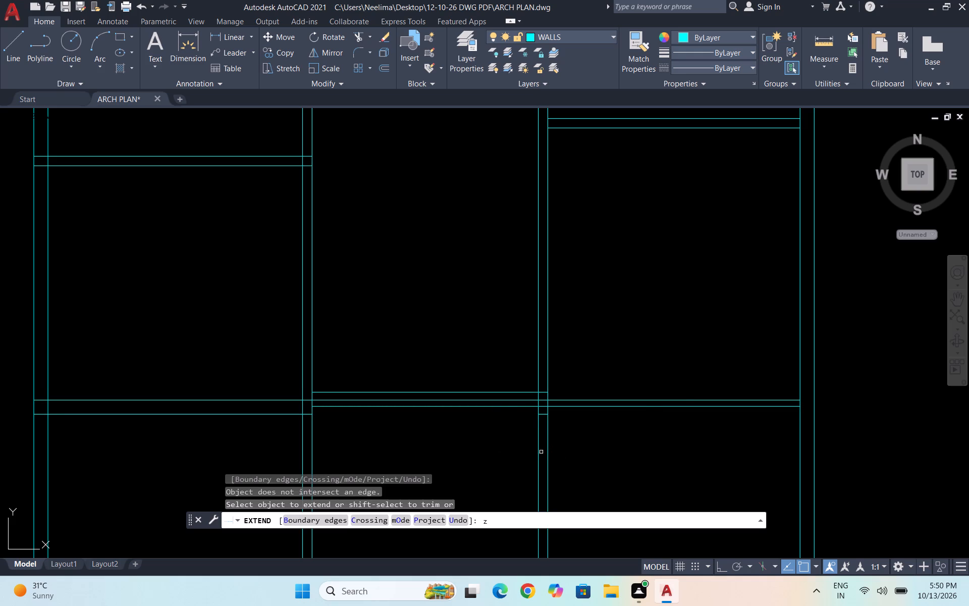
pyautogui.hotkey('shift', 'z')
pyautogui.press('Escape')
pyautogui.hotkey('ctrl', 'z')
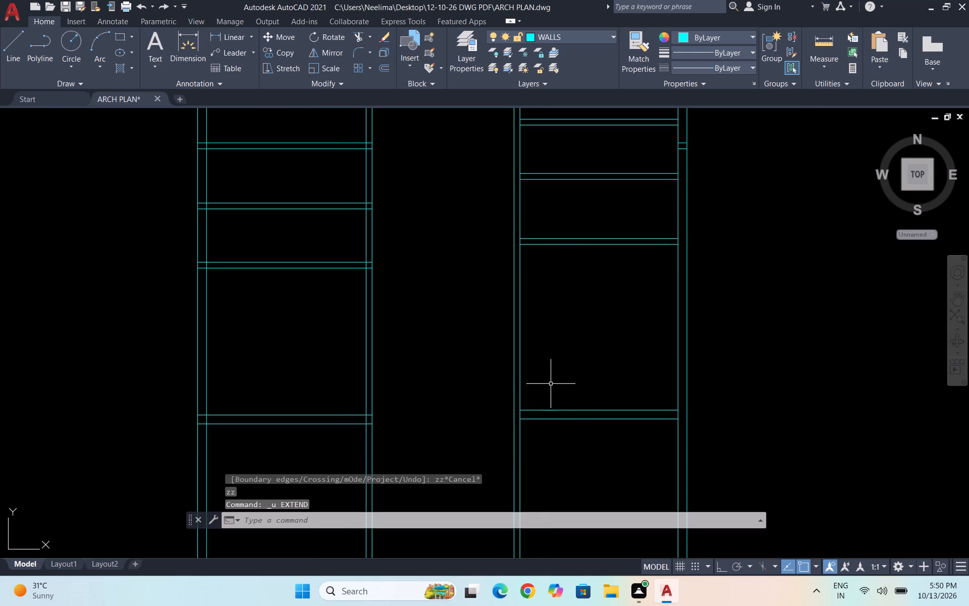
# Extend only the left bay's two lowest wall lines across the middle and right bays to the right outer wall's inner line.
pyautogui.scroll(-2, 582, 405)
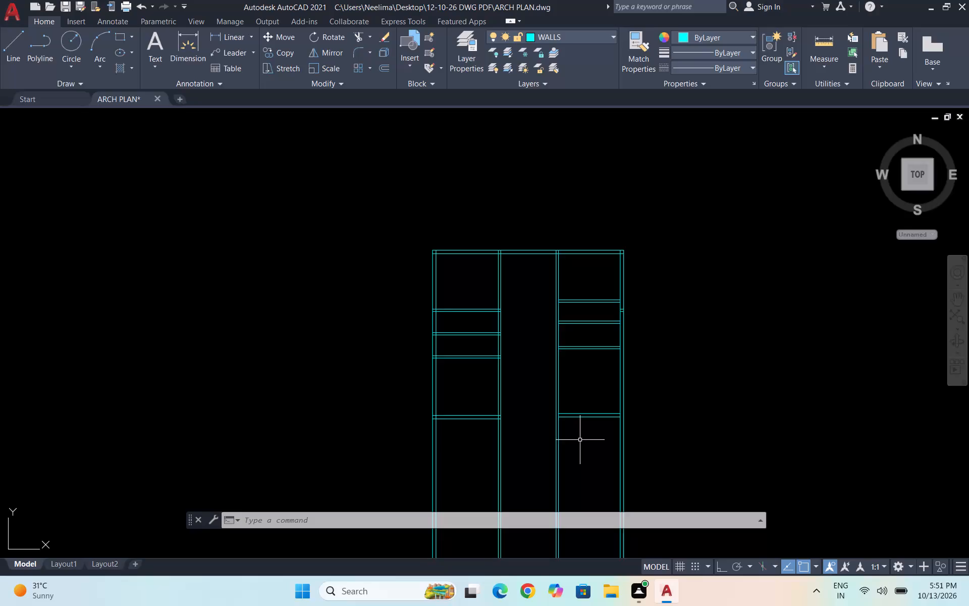
pyautogui.scroll(2, 509, 445)
pyautogui.write('EX')
pyautogui.press('Return')
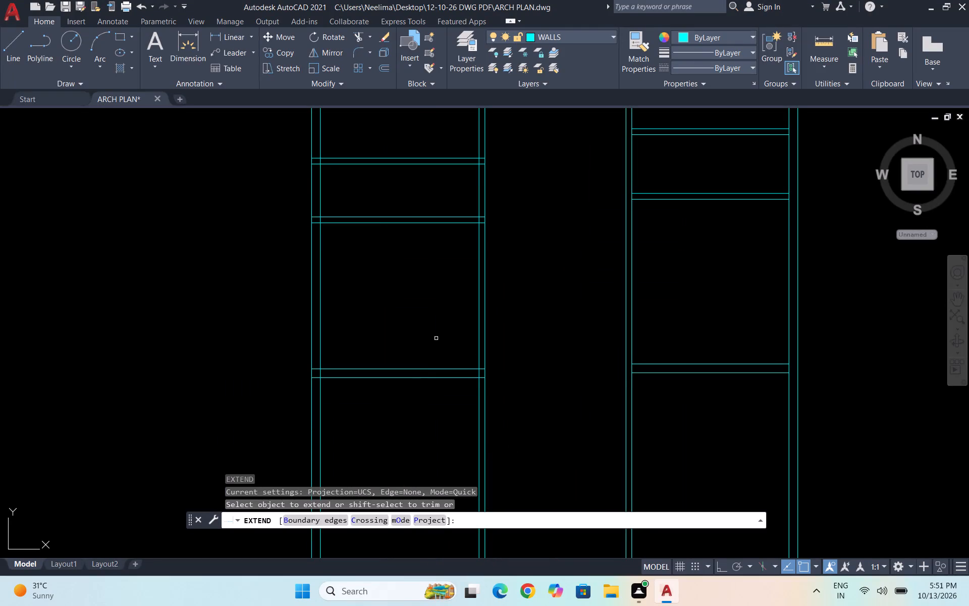
pyautogui.moveTo(437, 337); pyautogui.dragTo(426, 482)
pyautogui.moveTo(440, 324); pyautogui.dragTo(443, 487)
pyautogui.moveTo(575, 344); pyautogui.dragTo(590, 470)
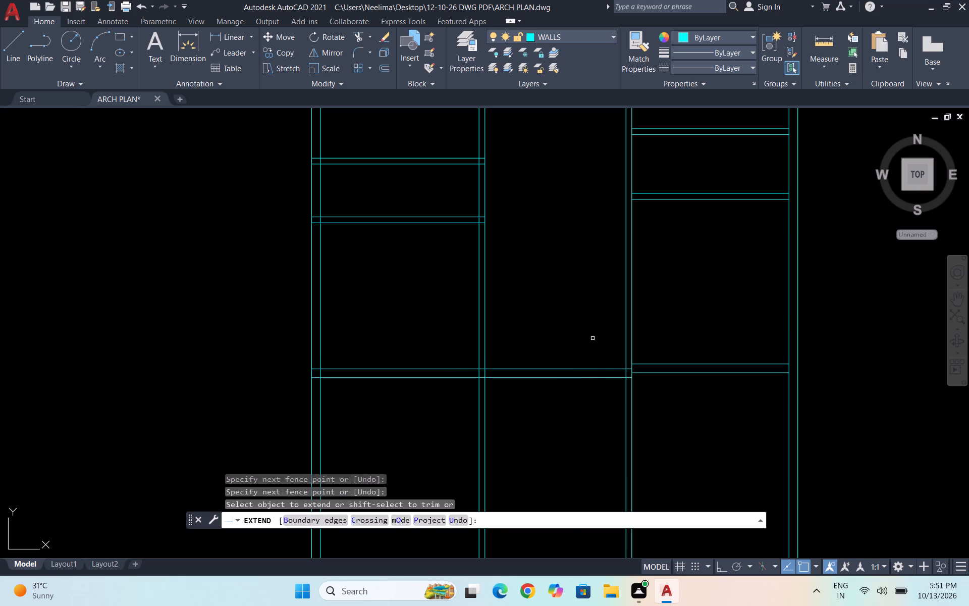
pyautogui.moveTo(588, 323); pyautogui.dragTo(575, 516)
pyautogui.moveTo(537, 330); pyautogui.dragTo(543, 496)
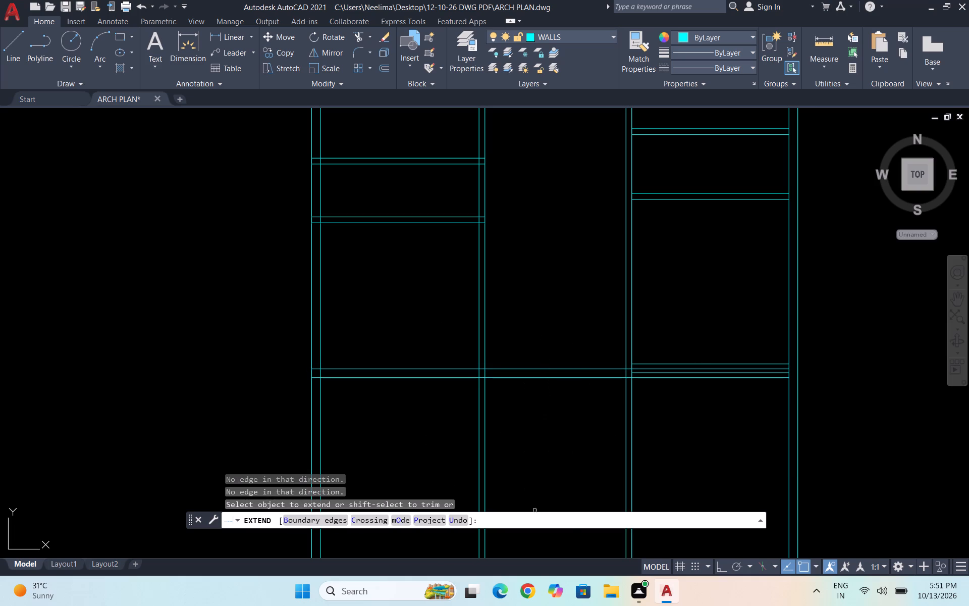
# Extend the two lowest horizontal wall lines to the right outer wall's outer line.
pyautogui.moveTo(597, 317); pyautogui.dragTo(590, 605)
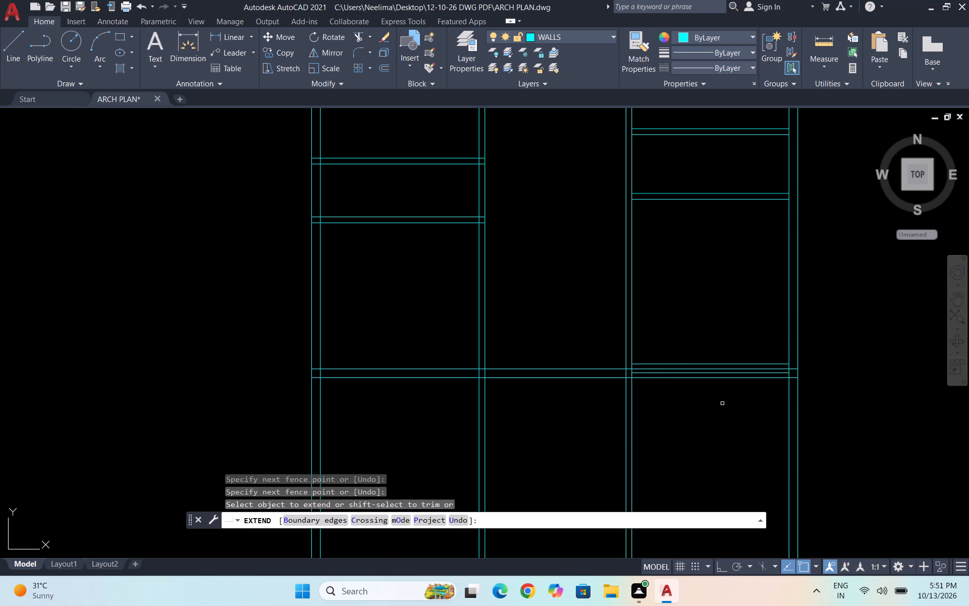
# Remove the two leftover overlapping wall lines beside the lowest horizontal wall in the right bay.
pyautogui.scroll(1, 668, 374)
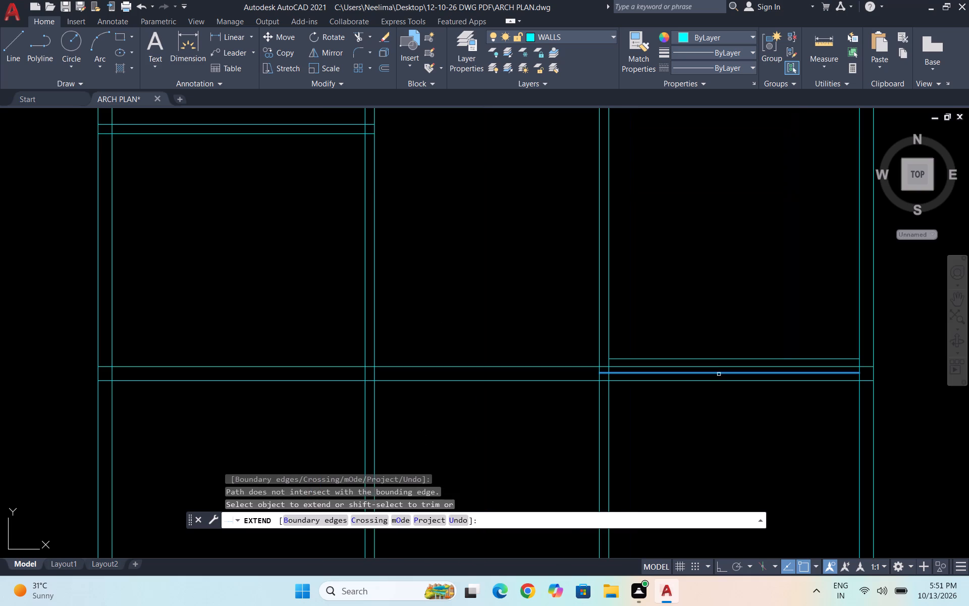
pyautogui.keyDown('shift'); pyautogui.click(689, 372); pyautogui.keyUp('shift')
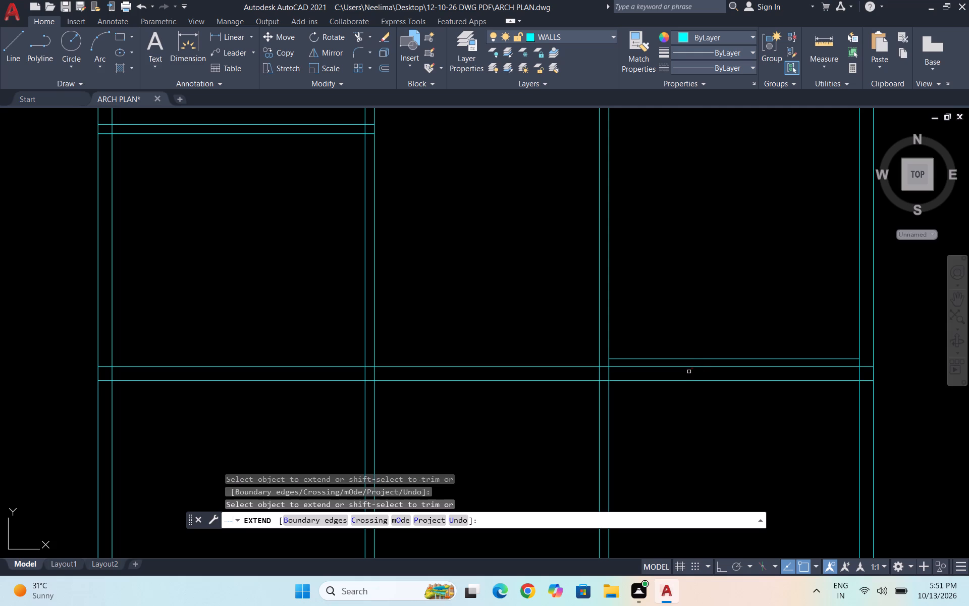
pyautogui.keyDown('shift'); pyautogui.click(691, 360); pyautogui.keyUp('shift')
# Trim off all vertical wall lines extending below the plan's lowest horizontal wall.
pyautogui.scroll(-3, 706, 331)
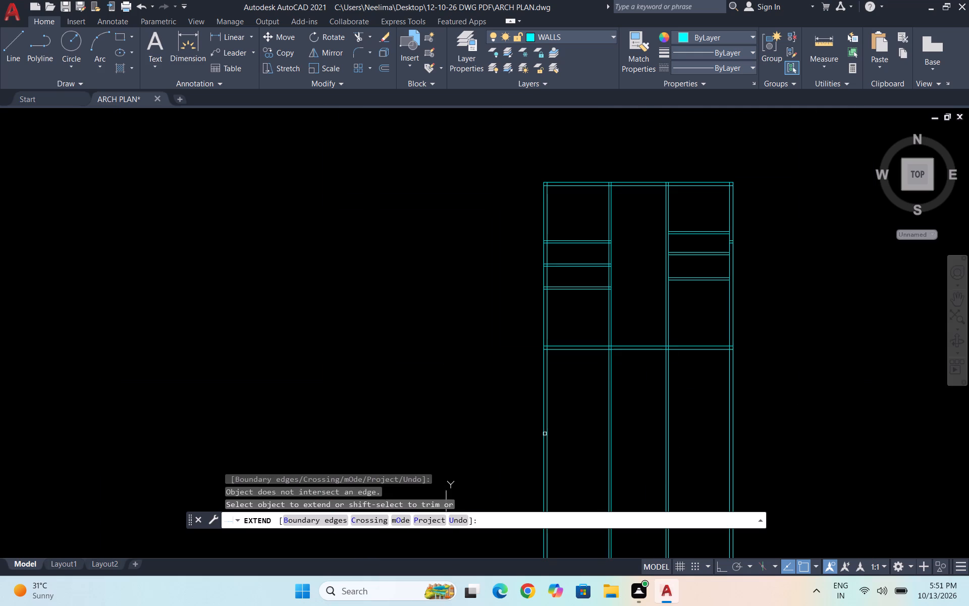
pyautogui.keyDown('shift'); pyautogui.moveTo(445, 424); pyautogui.dragTo(835, 423); pyautogui.keyUp('shift')
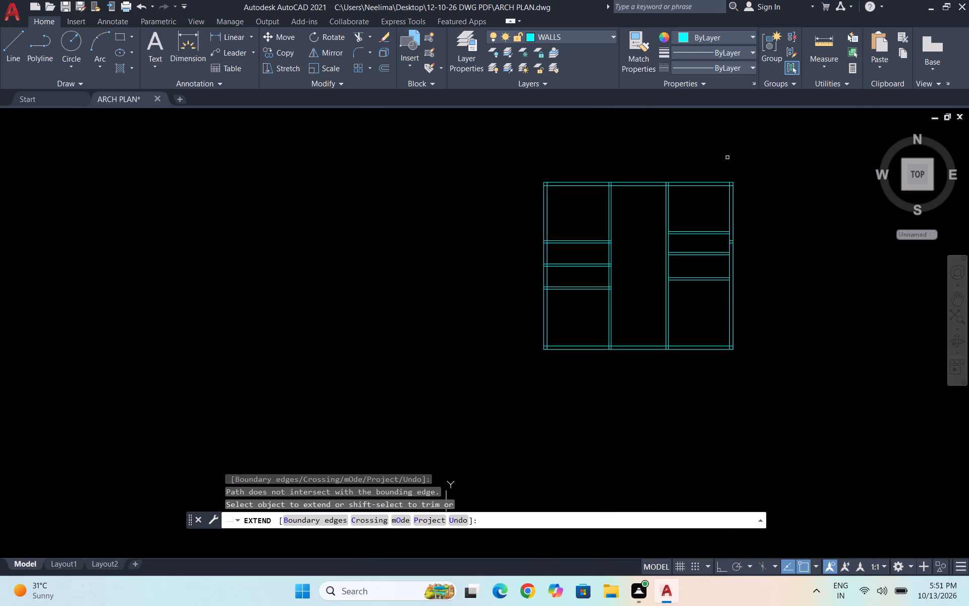
pyautogui.scroll(1, 727, 157)
pyautogui.scroll(1, 595, 244)
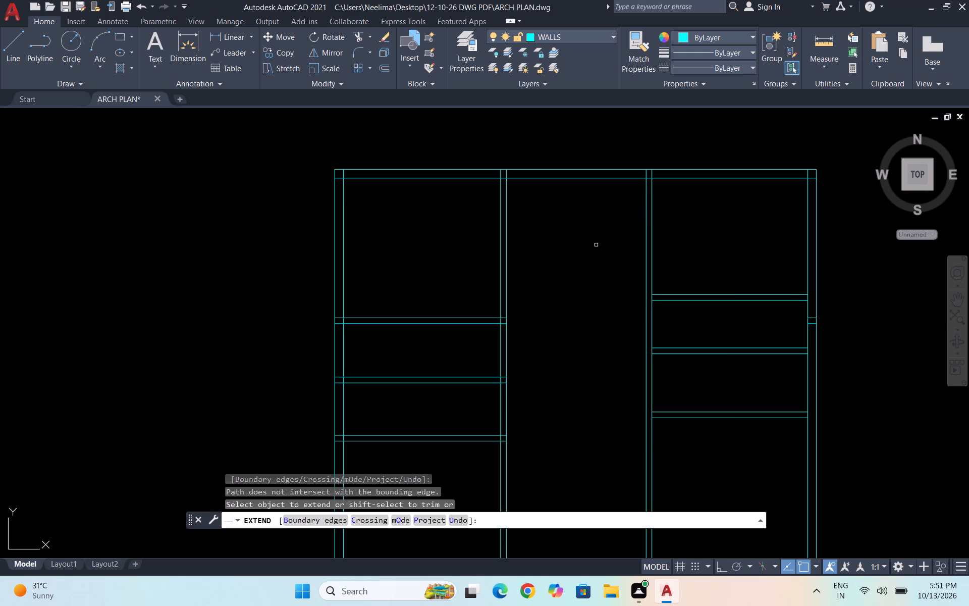
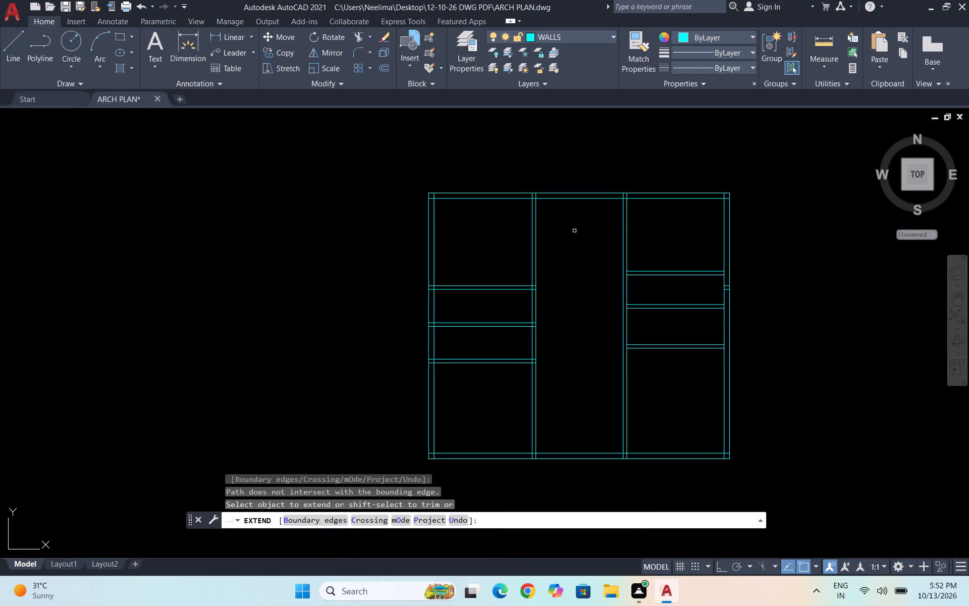
# End the Extend command and make the DOORS layer the current drawing layer.
pyautogui.press('Escape')
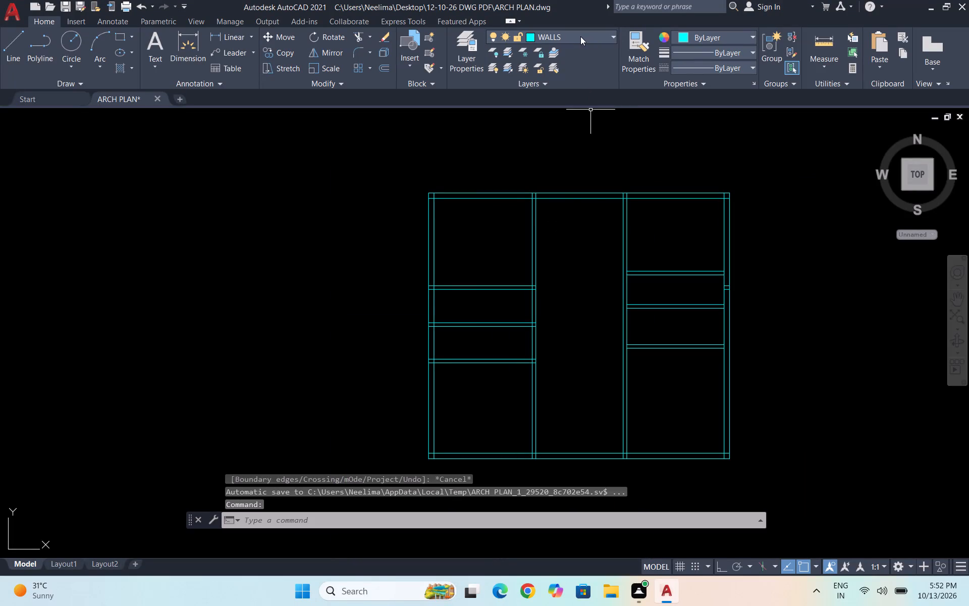
pyautogui.click(580, 36)
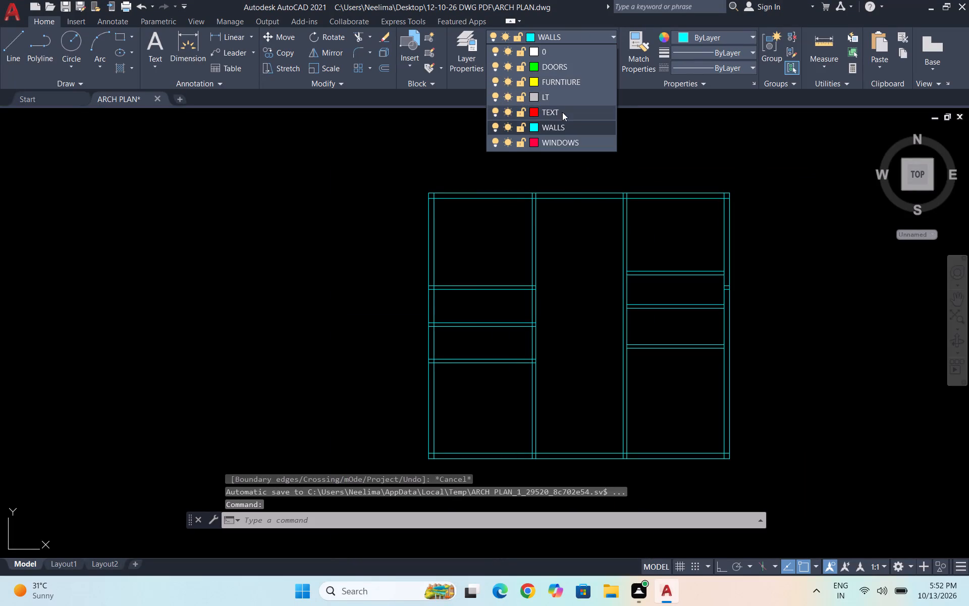
pyautogui.click(570, 69)
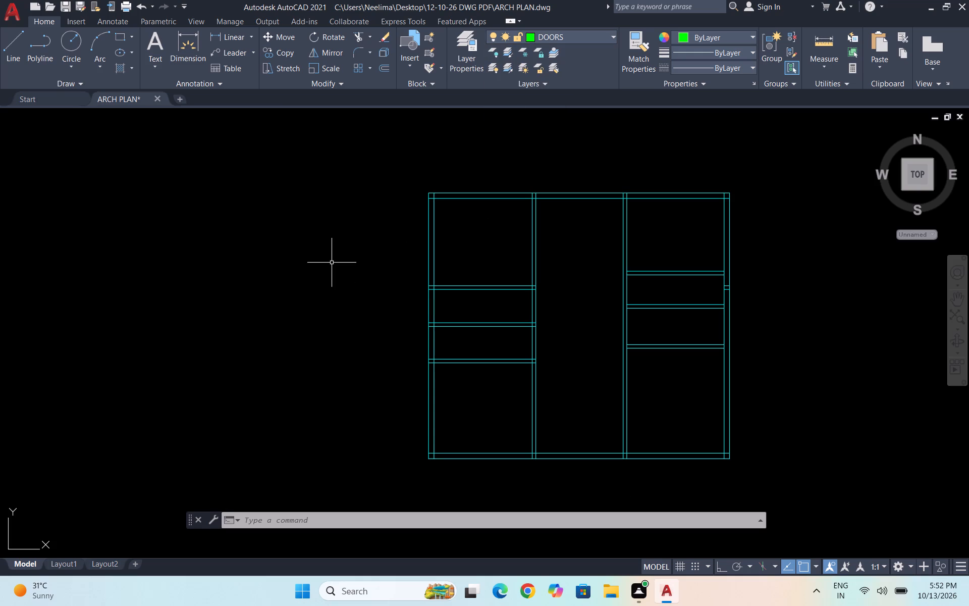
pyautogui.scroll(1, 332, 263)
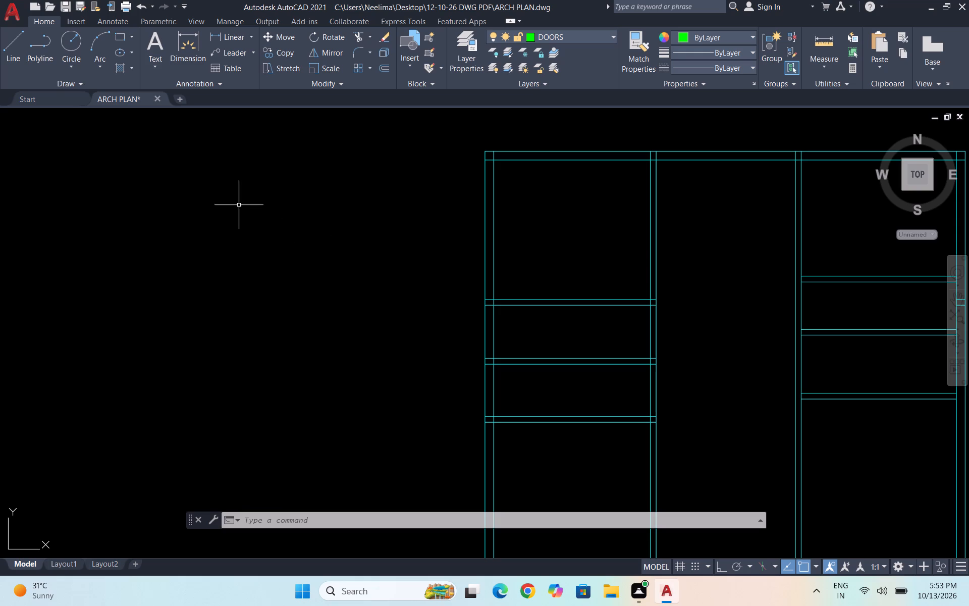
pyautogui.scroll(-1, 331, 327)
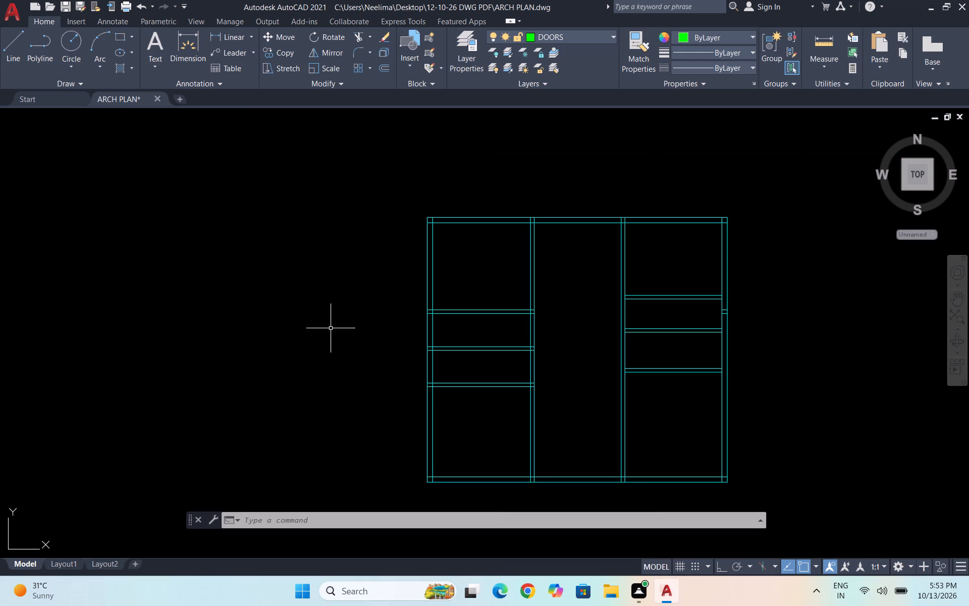
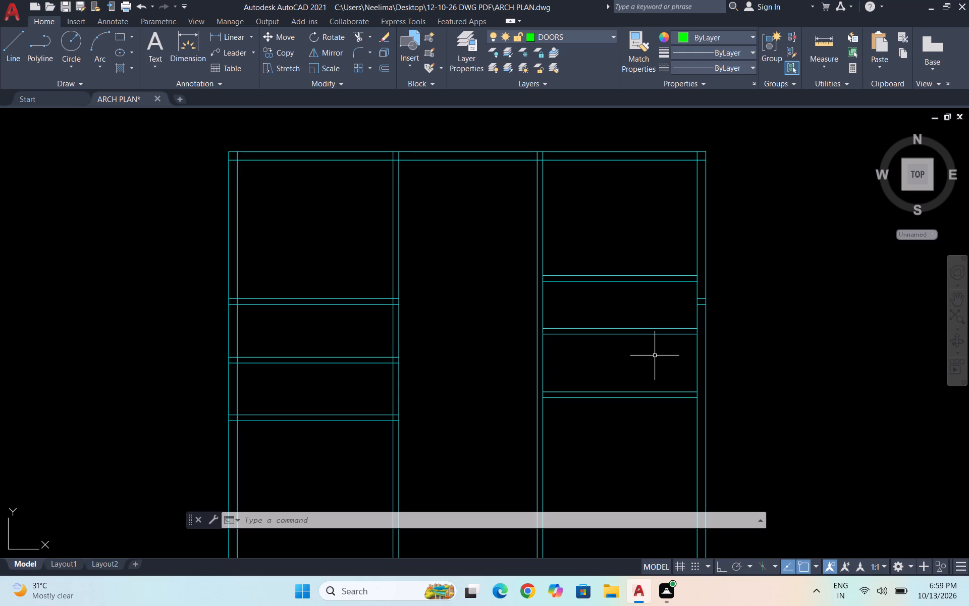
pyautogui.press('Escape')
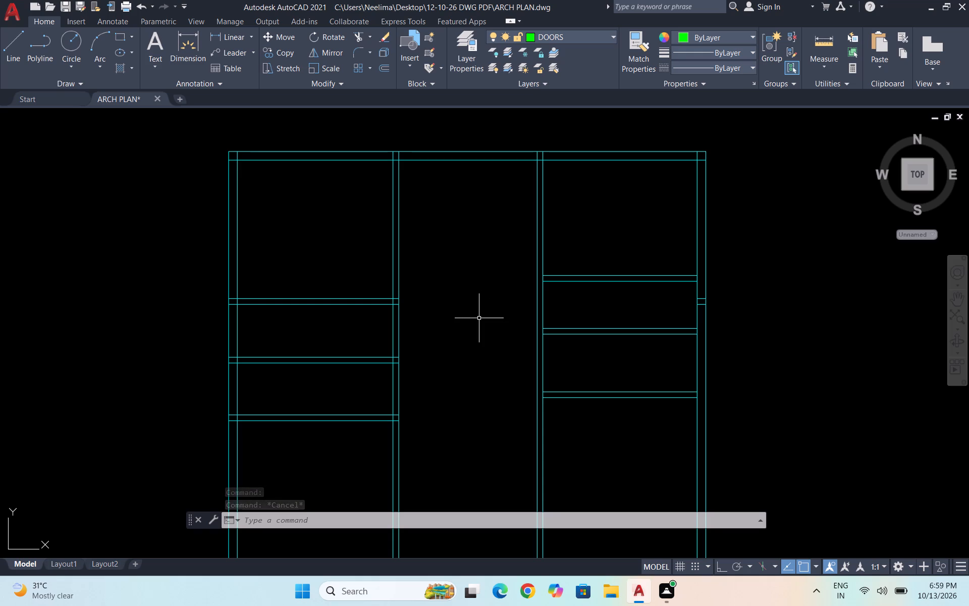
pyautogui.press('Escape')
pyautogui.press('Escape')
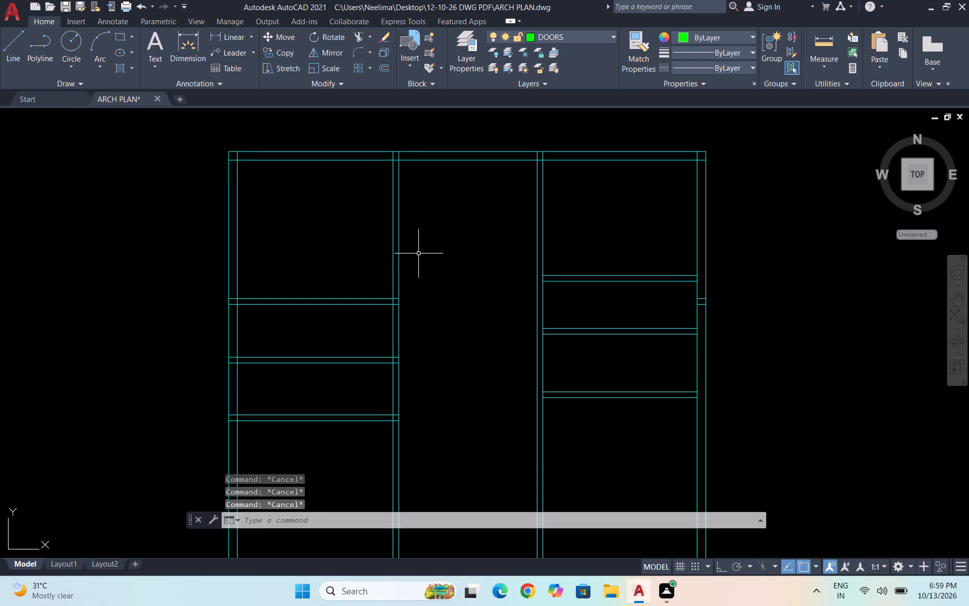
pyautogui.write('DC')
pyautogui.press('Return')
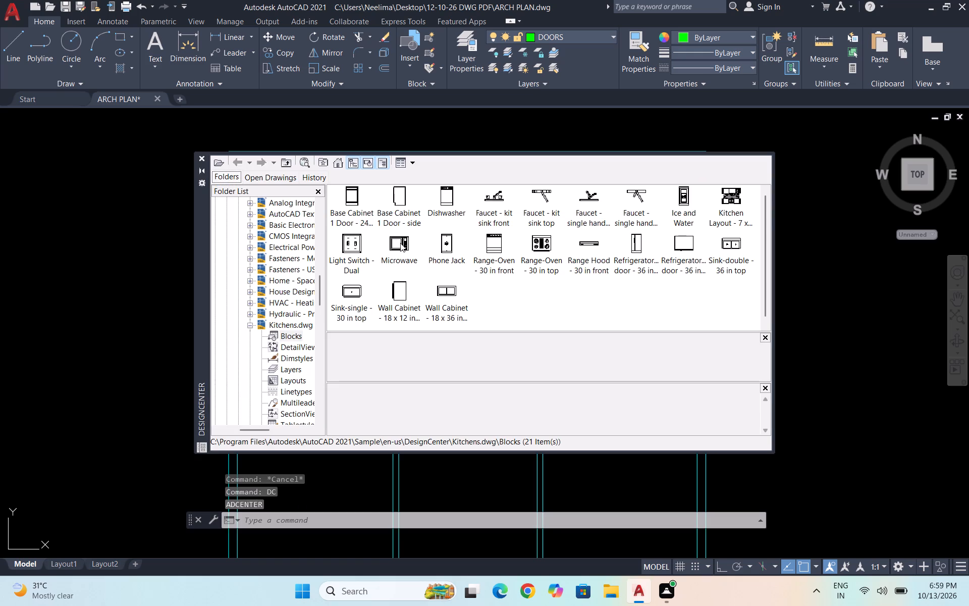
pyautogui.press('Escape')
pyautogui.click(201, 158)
# Insert the Door - Imperial block from the architectural tool palette in the empty space east of the floor plan.
pyautogui.scroll(-1, 194, 171)
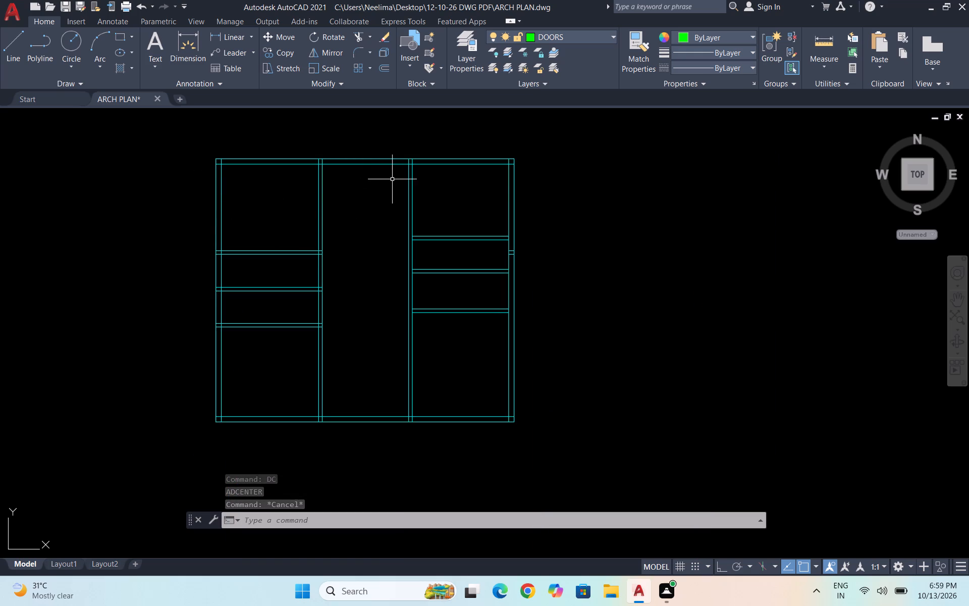
pyautogui.write('TP')
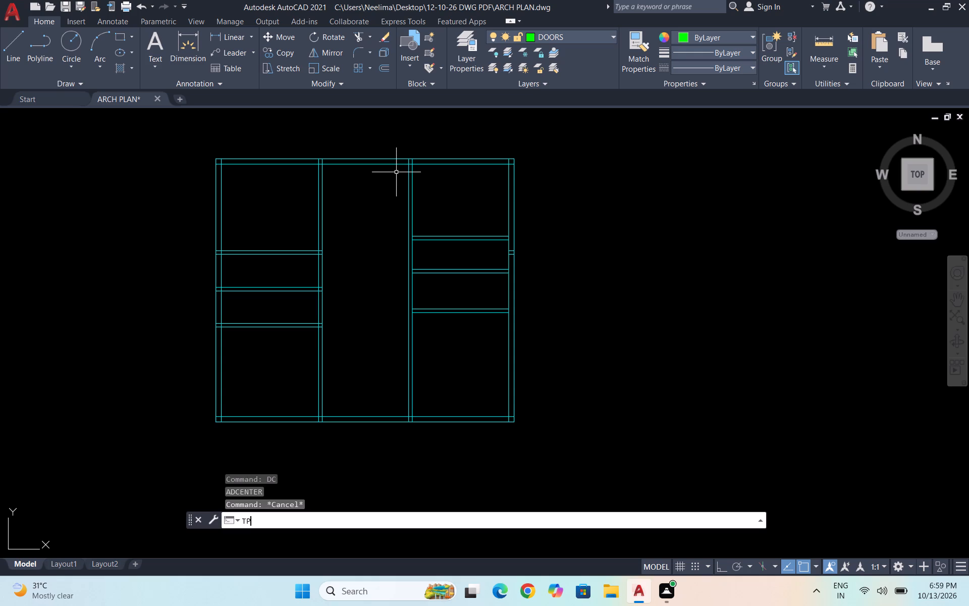
pyautogui.press('Return')
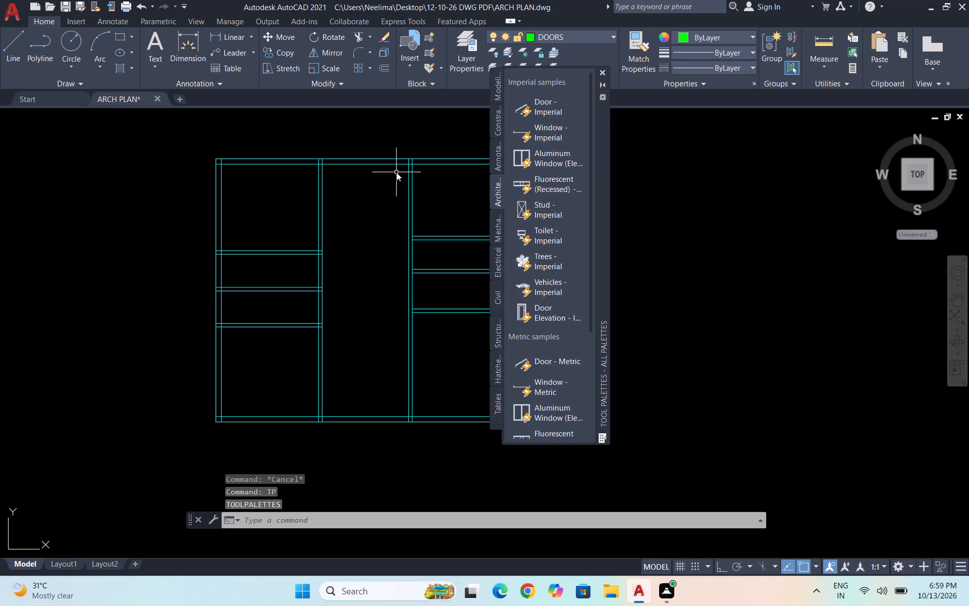
pyautogui.doubleClick(537, 108)
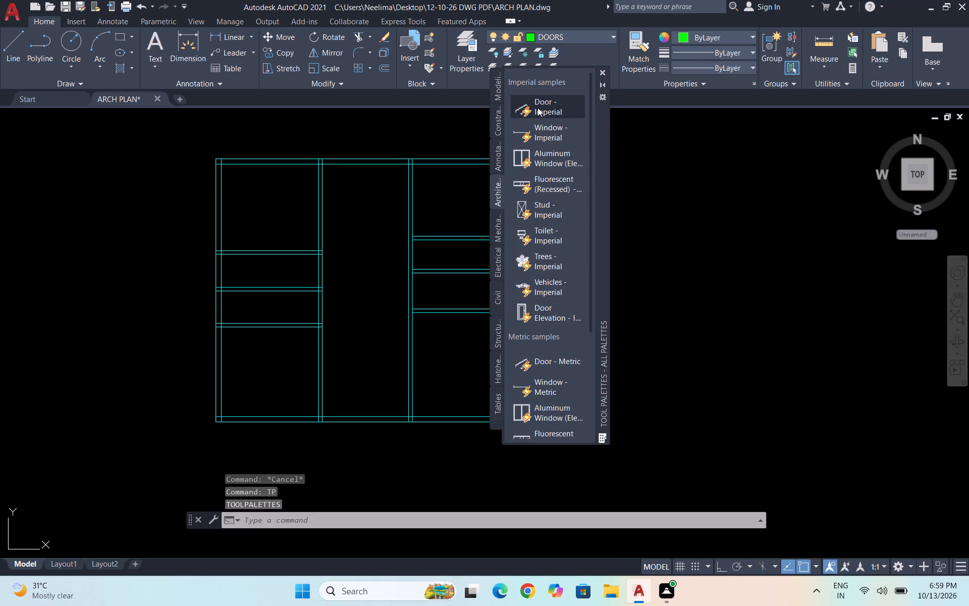
pyautogui.click(695, 243)
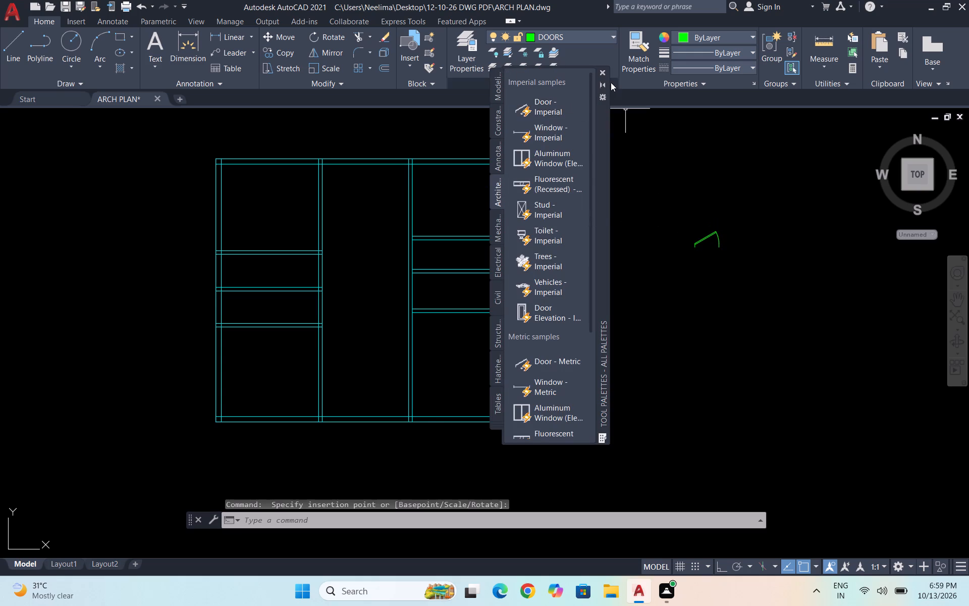
pyautogui.click(605, 74)
# Set the inserted door's opening angle to Open 90º.
pyautogui.scroll(2, 710, 235)
pyautogui.moveTo(762, 292); pyautogui.dragTo(756, 288)
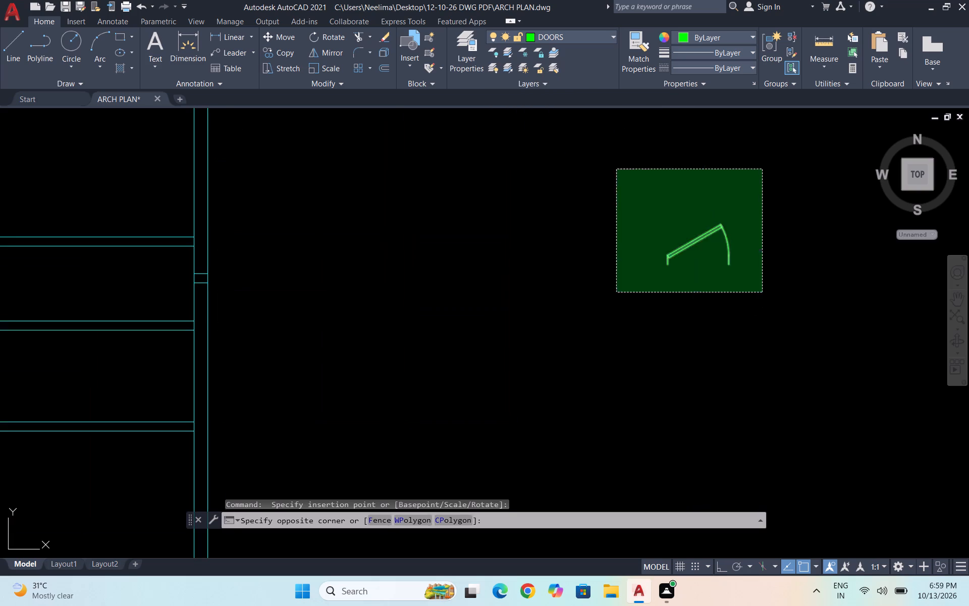
pyautogui.click(616, 169)
pyautogui.click(664, 230)
pyautogui.click(658, 233)
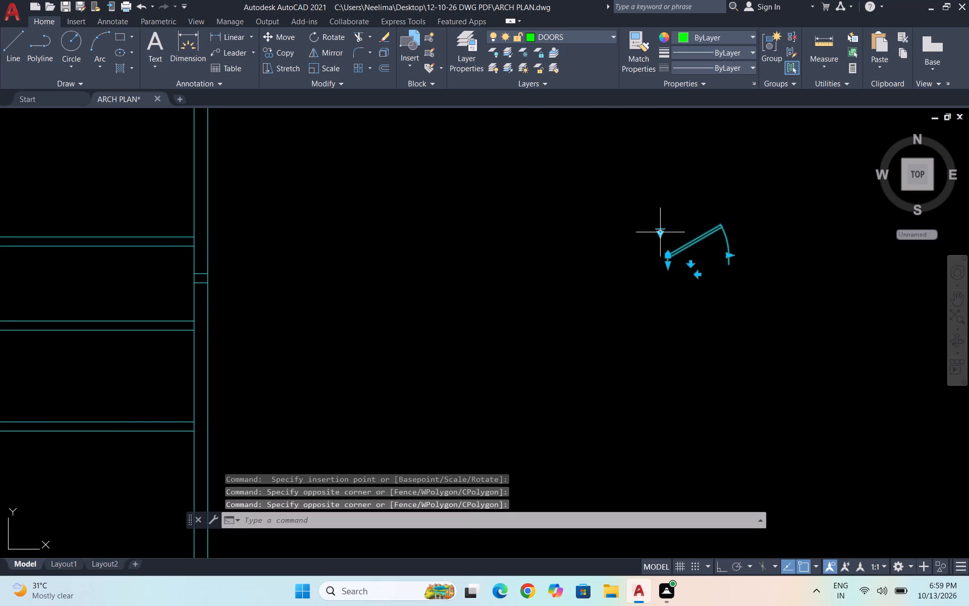
pyautogui.click(660, 230)
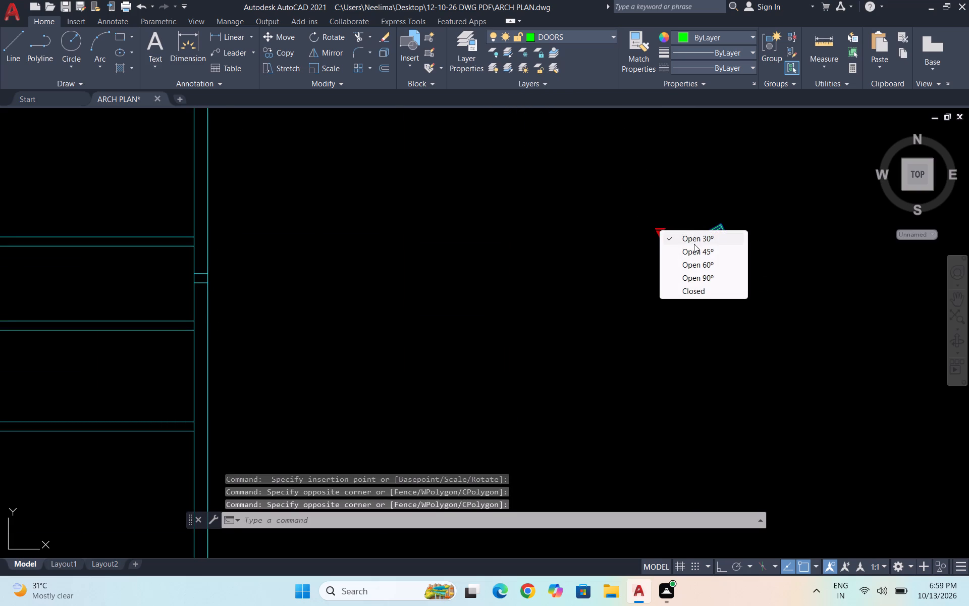
pyautogui.click(693, 276)
pyautogui.press('Escape')
# Copy the door from its lower hinge-side endpoint and place one copy between the original and the floor plan.
pyautogui.scroll(-2, 687, 259)
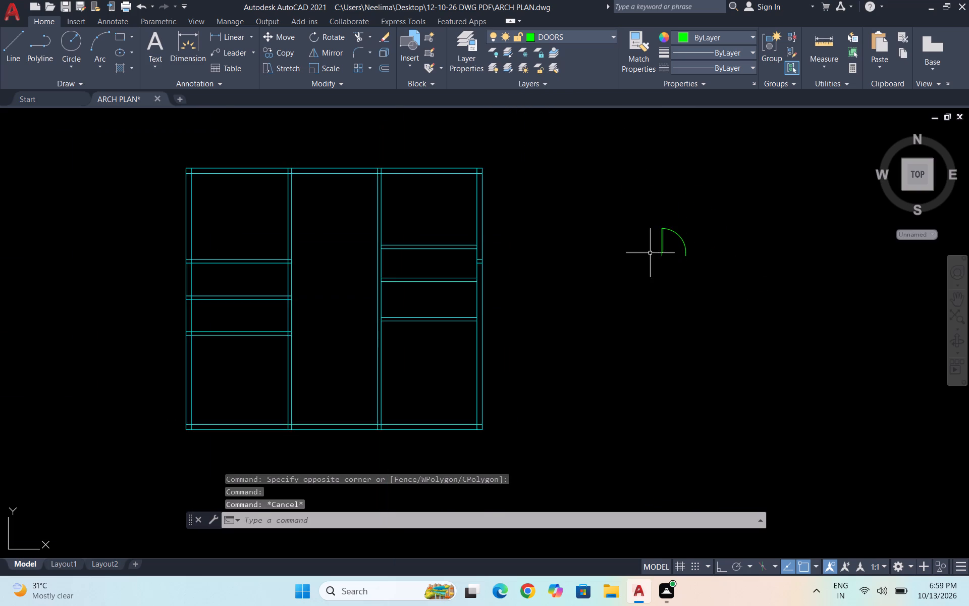
pyautogui.scroll(-2, 652, 253)
pyautogui.scroll(2, 681, 256)
pyautogui.click(687, 269)
pyautogui.click(626, 208)
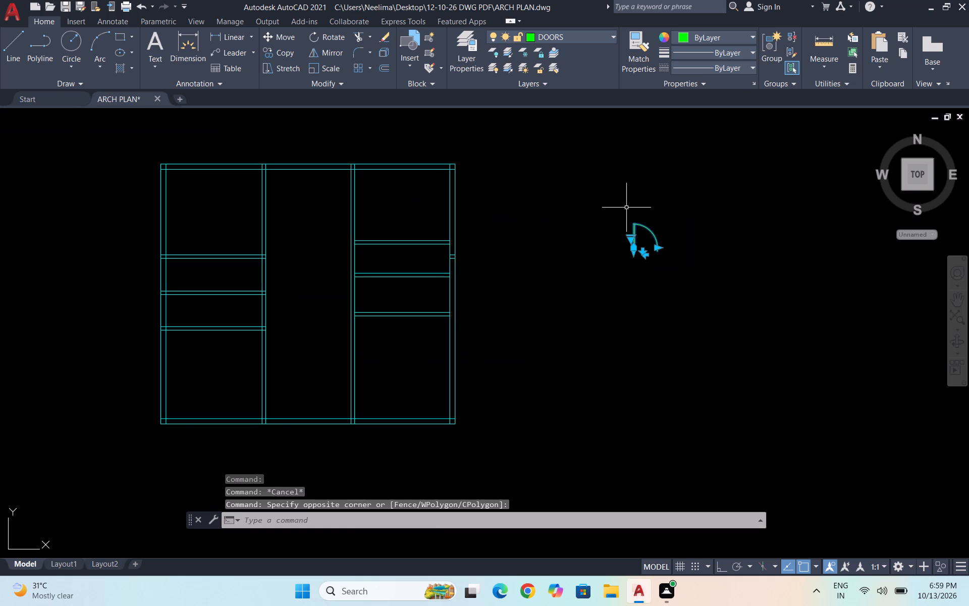
pyautogui.write('CO')
pyautogui.press('Return')
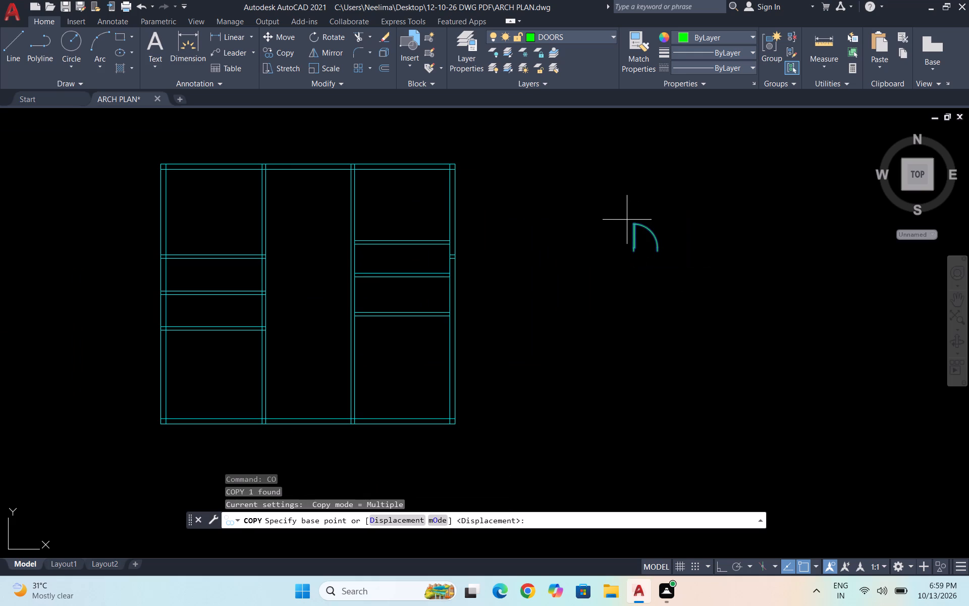
pyautogui.scroll(2, 628, 223)
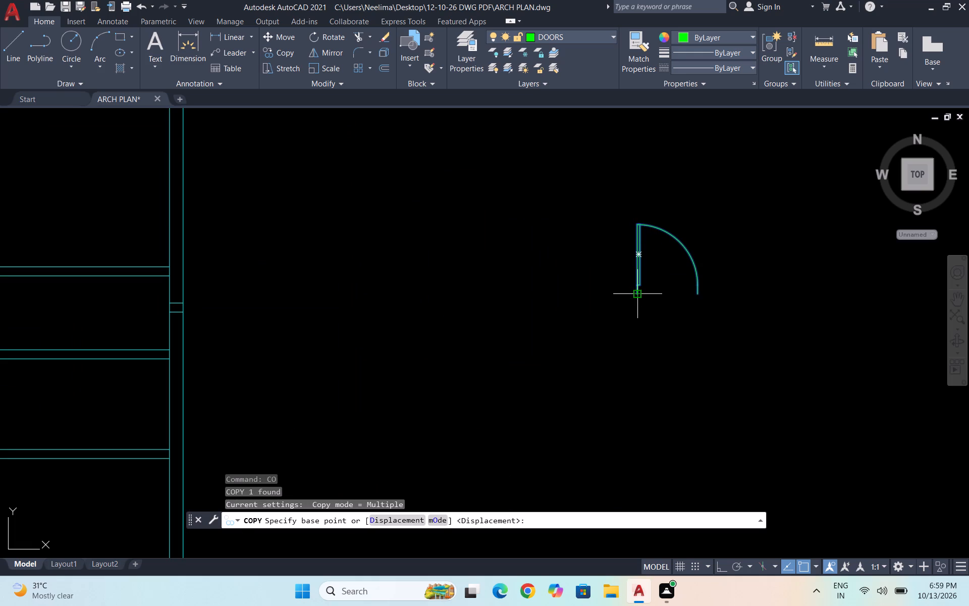
pyautogui.click(635, 297)
pyautogui.click(484, 288)
pyautogui.press('Escape')
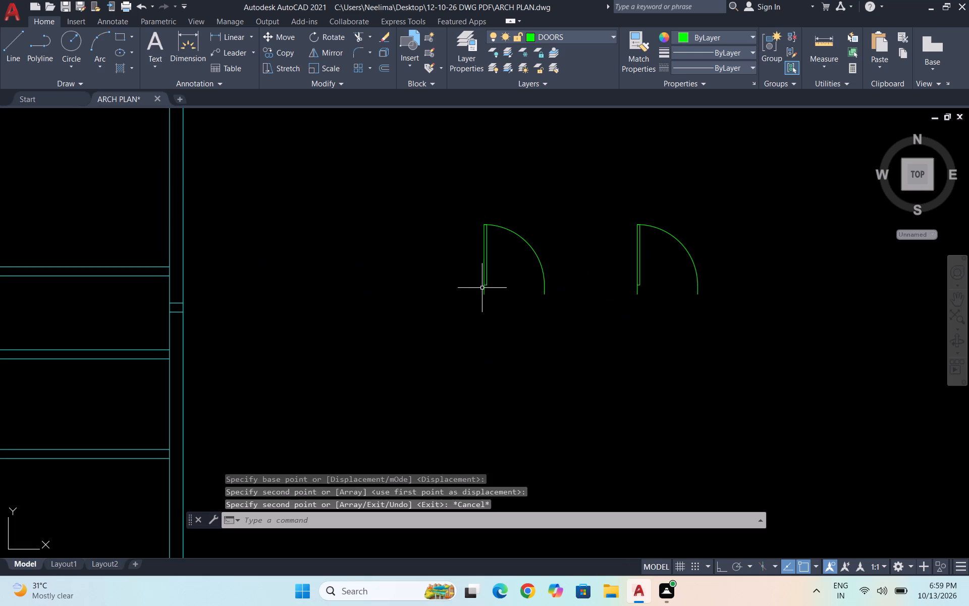
# Scale the original door by reference from its lower hinge-side endpoint, using its full width as reference and 3' as new length.
pyautogui.click(709, 334)
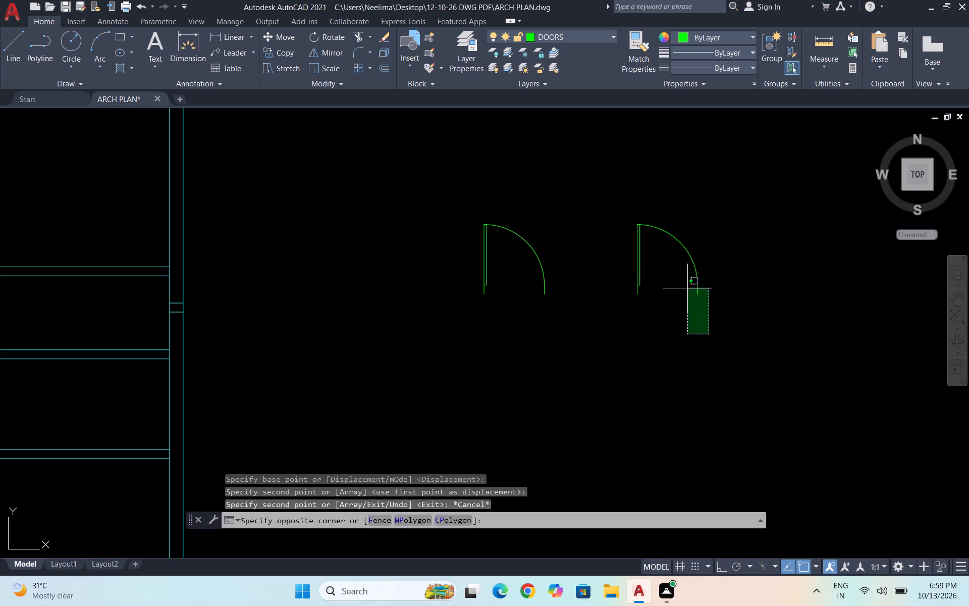
pyautogui.click(636, 211)
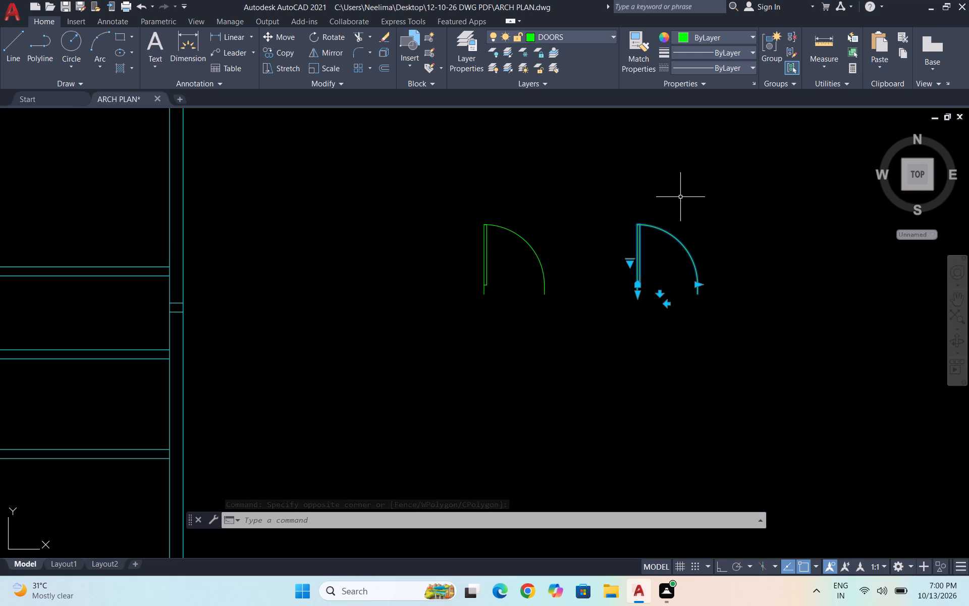
pyautogui.write('SC')
pyautogui.press('Return')
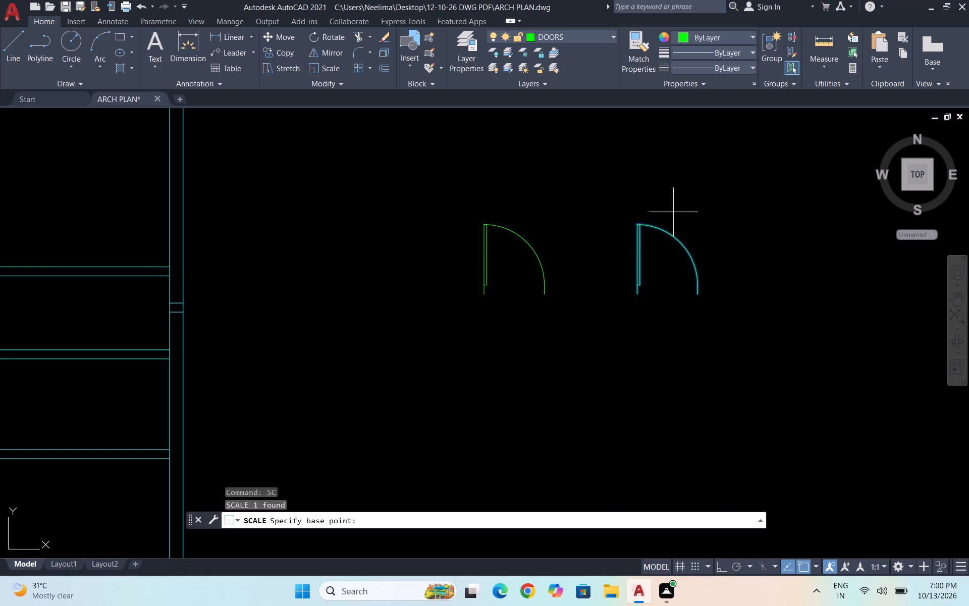
pyautogui.click(638, 296)
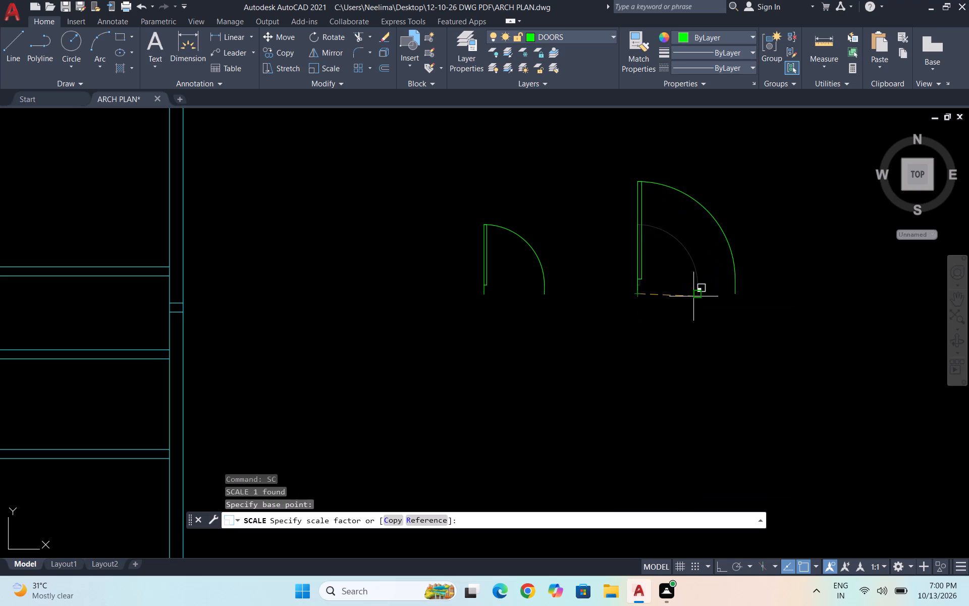
pyautogui.click(424, 519)
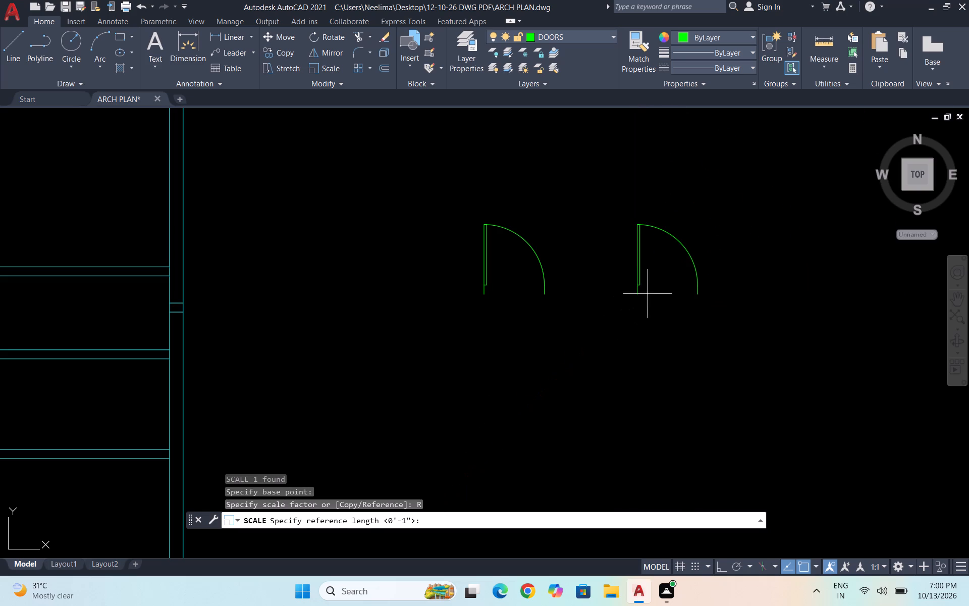
pyautogui.click(636, 297)
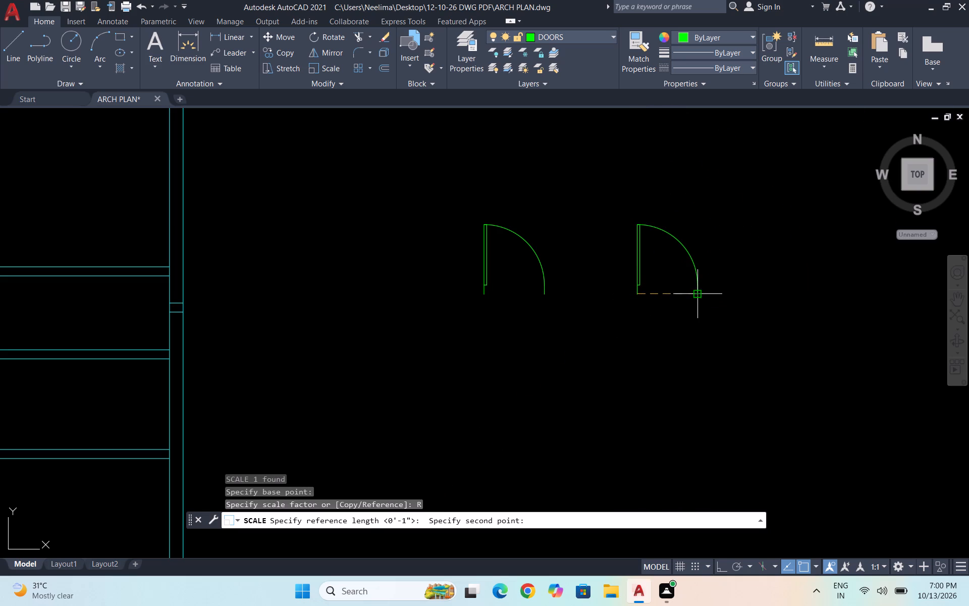
pyautogui.click(699, 293)
pyautogui.write("3'")
pyautogui.press('Return')
pyautogui.press('Return')
pyautogui.press('Escape')
# Scale the copied door by reference from its lower hinge-side endpoint, using its full width as reference and 2' as new length.
pyautogui.moveTo(556, 281); pyautogui.dragTo(515, 279)
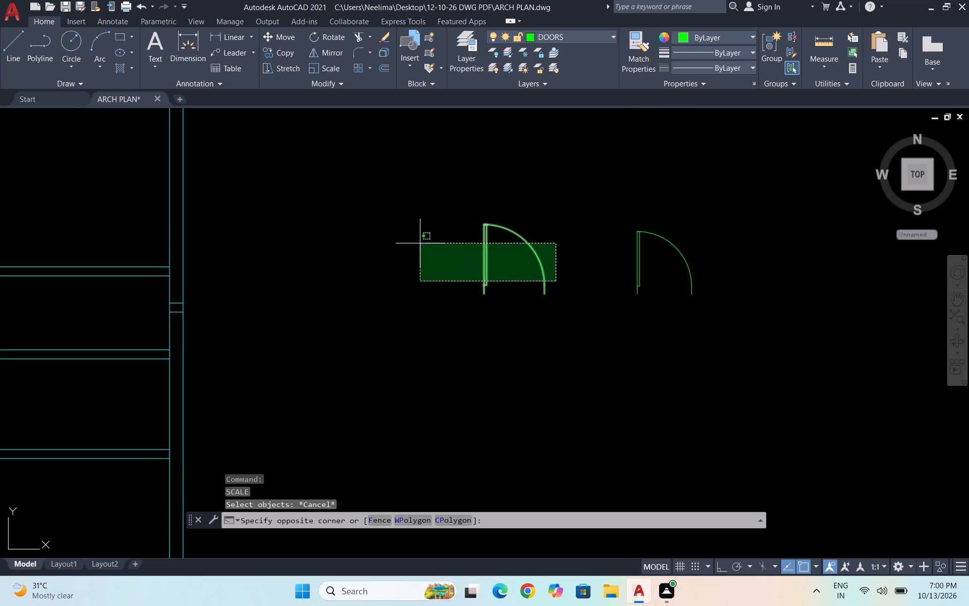
pyautogui.click(420, 243)
pyautogui.write('SC')
pyautogui.press('Return')
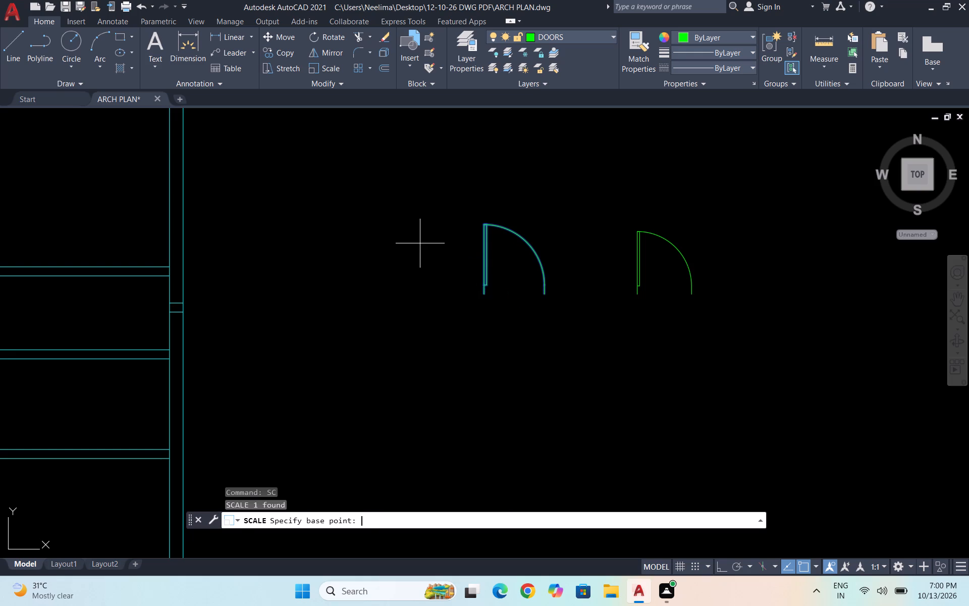
pyautogui.click(483, 293)
pyautogui.click(442, 526)
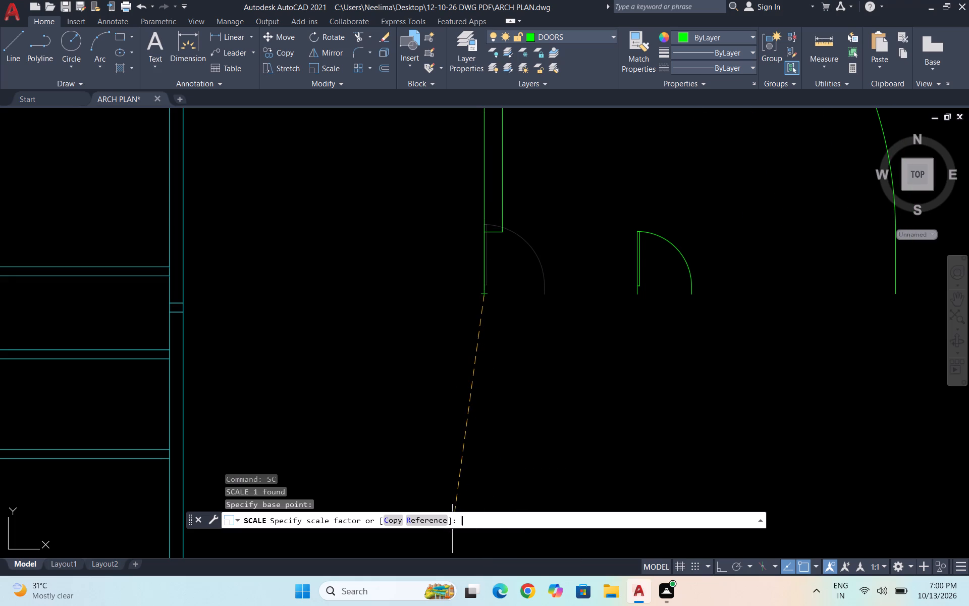
pyautogui.click(430, 522)
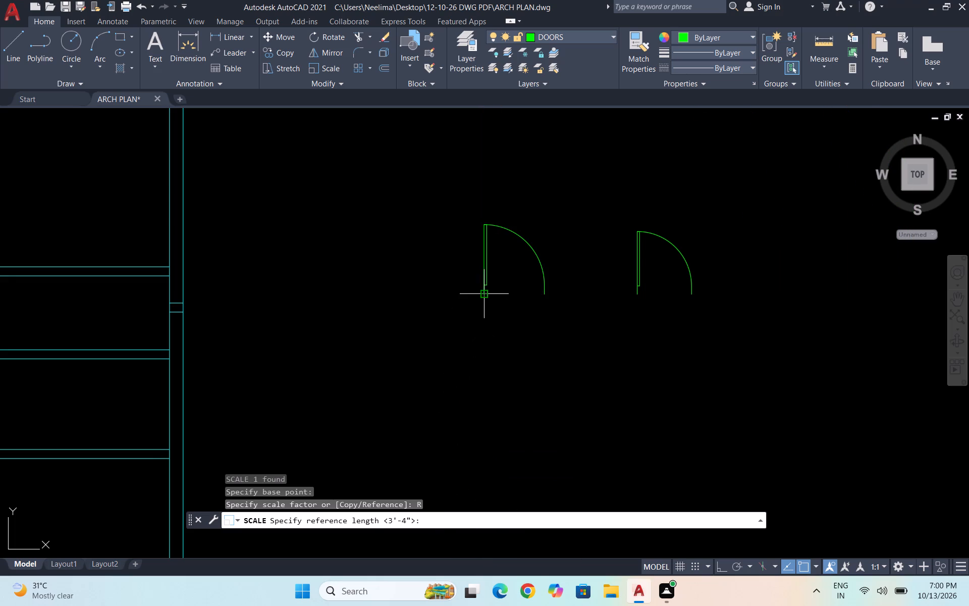
pyautogui.click(481, 294)
pyautogui.click(546, 292)
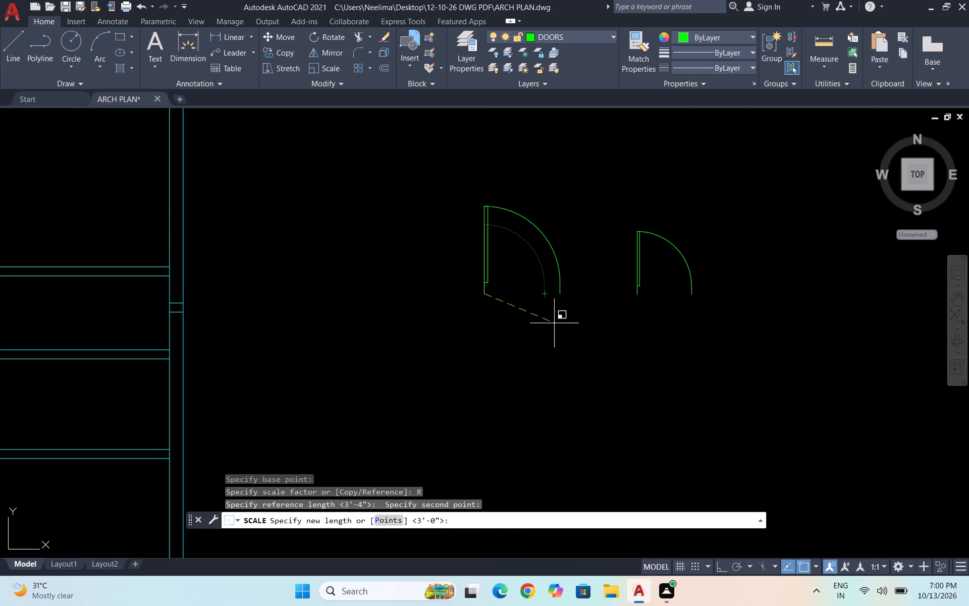
pyautogui.write("2'")
pyautogui.press('Return')
pyautogui.press('Return')
pyautogui.press('Escape')
pyautogui.press('Escape')
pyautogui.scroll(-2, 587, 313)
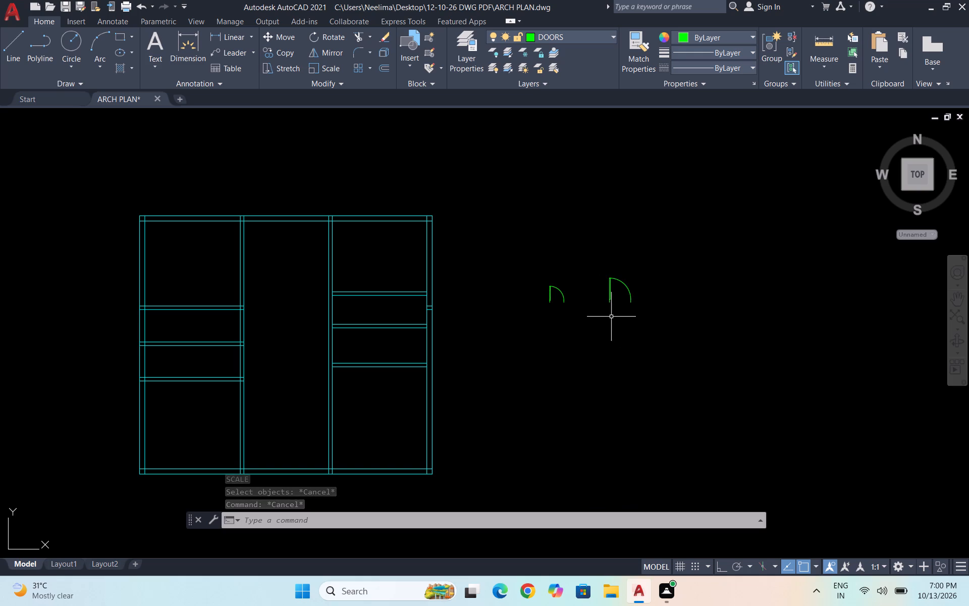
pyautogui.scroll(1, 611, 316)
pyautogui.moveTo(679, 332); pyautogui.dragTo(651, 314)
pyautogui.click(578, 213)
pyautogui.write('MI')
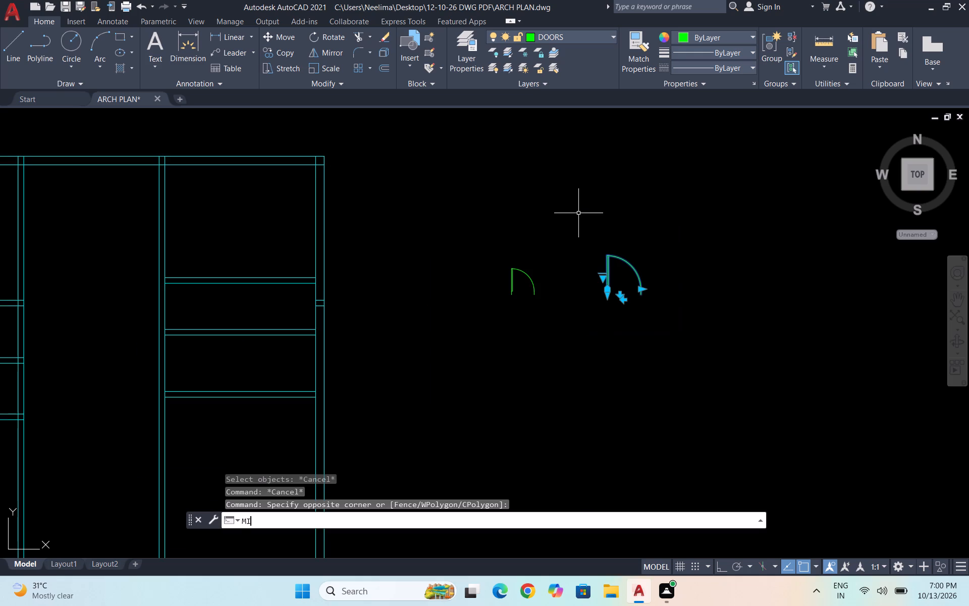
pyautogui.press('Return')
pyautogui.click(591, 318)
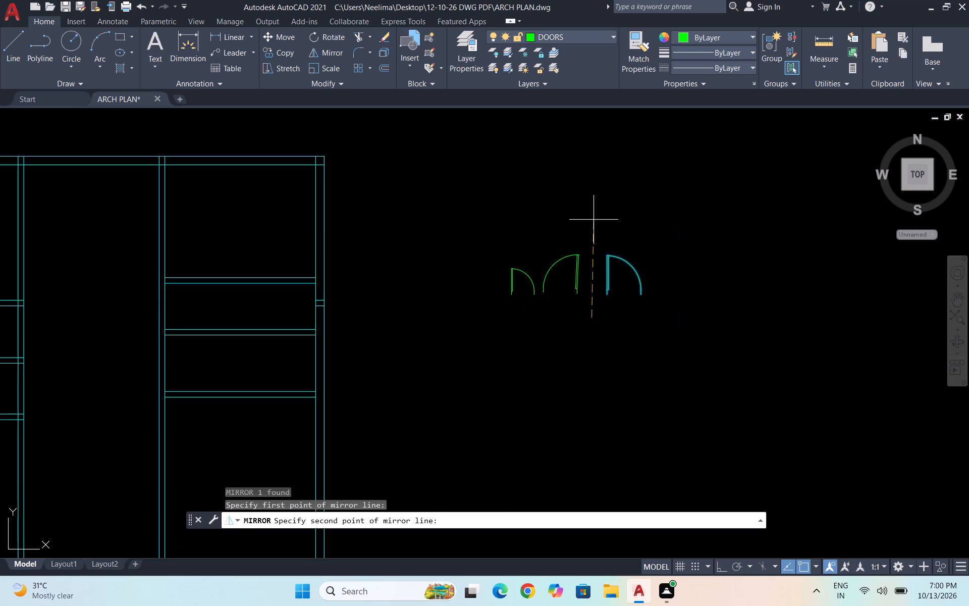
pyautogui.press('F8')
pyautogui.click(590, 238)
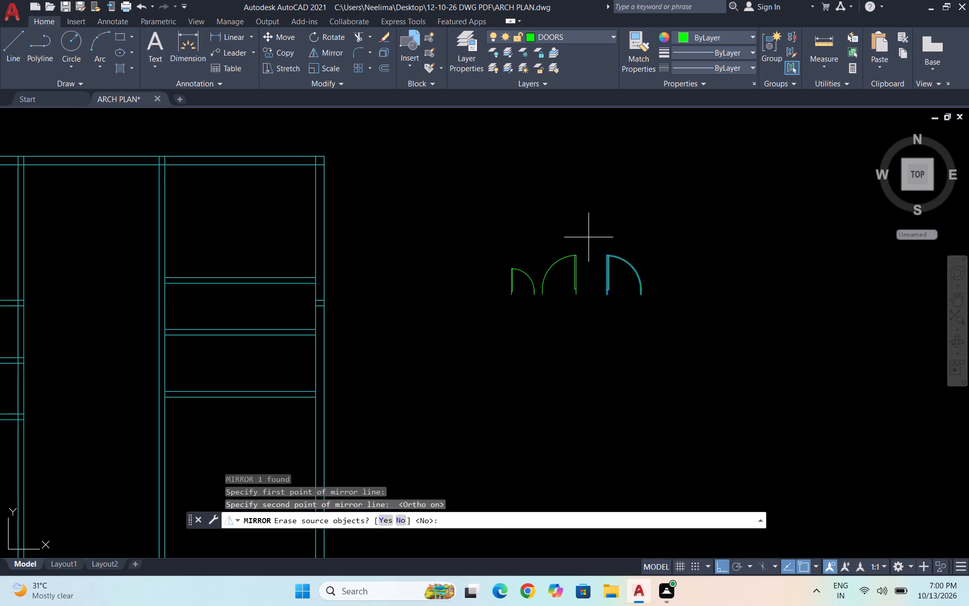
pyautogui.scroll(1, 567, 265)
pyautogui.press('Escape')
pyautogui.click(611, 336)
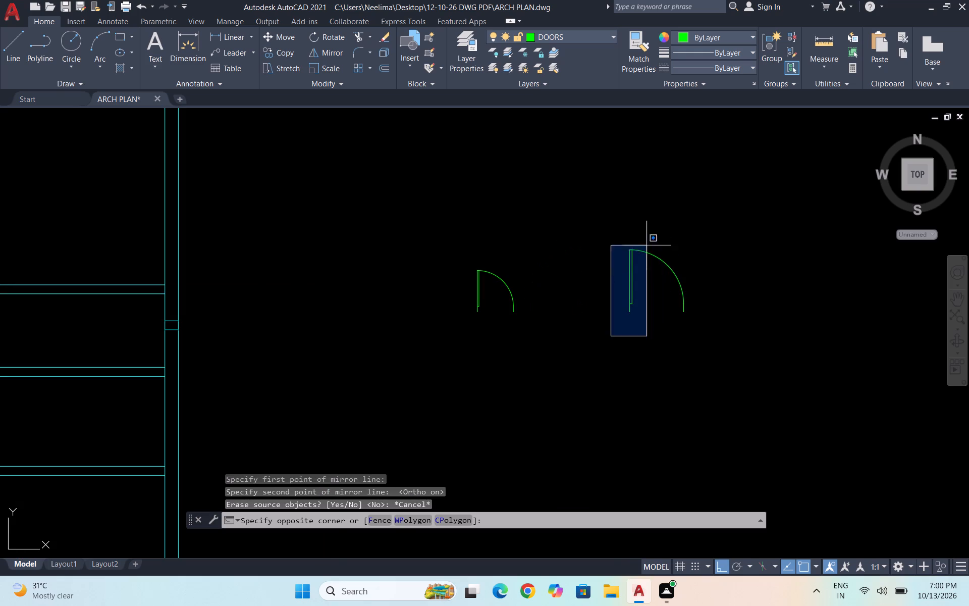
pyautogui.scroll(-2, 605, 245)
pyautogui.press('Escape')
# Mirror the 3' door across a vertical line between it and the 2' door, keeping the original.
pyautogui.scroll(2, 618, 257)
pyautogui.moveTo(713, 327); pyautogui.dragTo(661, 305)
pyautogui.click(575, 206)
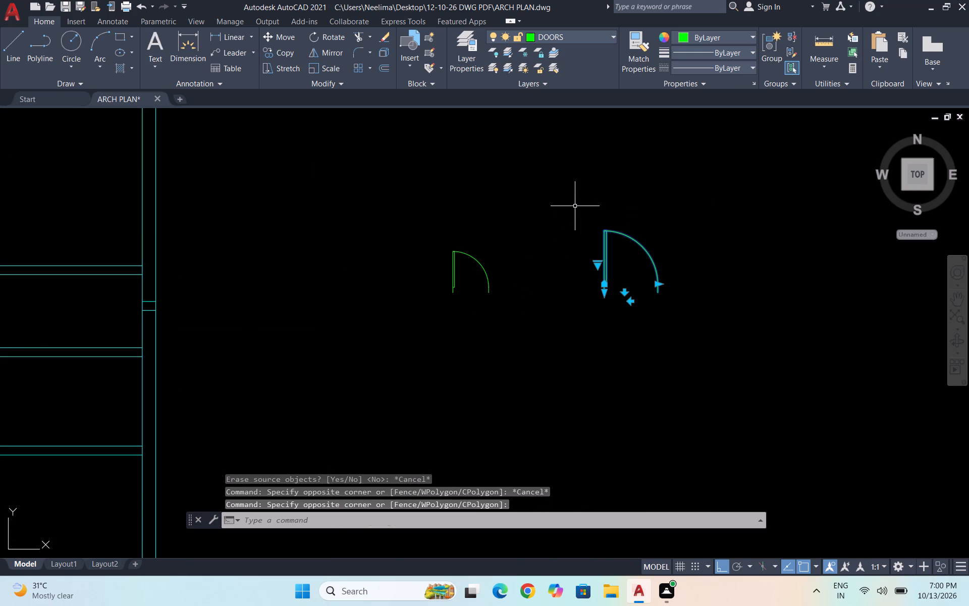
pyautogui.write('MI')
pyautogui.press('Return')
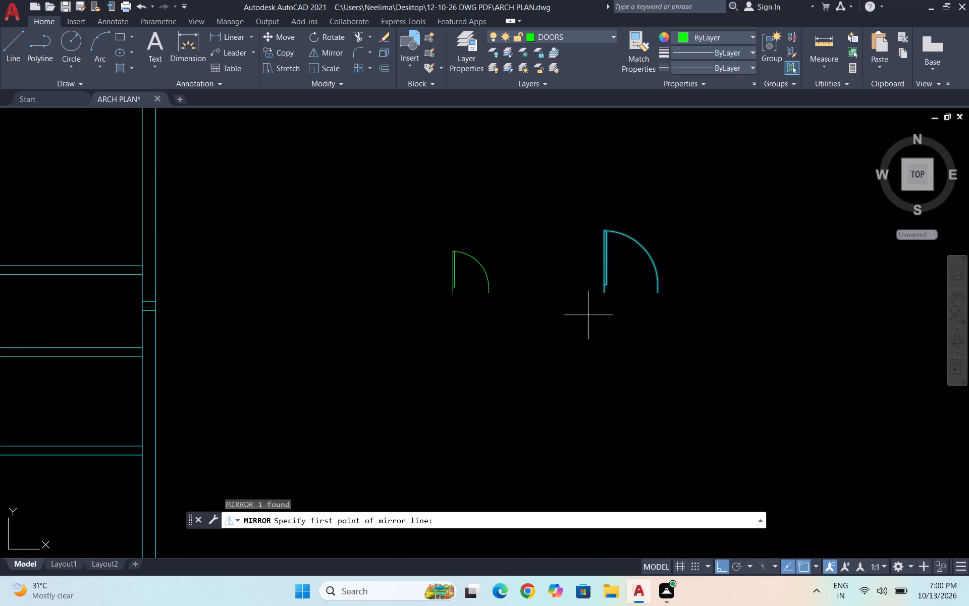
pyautogui.click(582, 313)
pyautogui.click(571, 169)
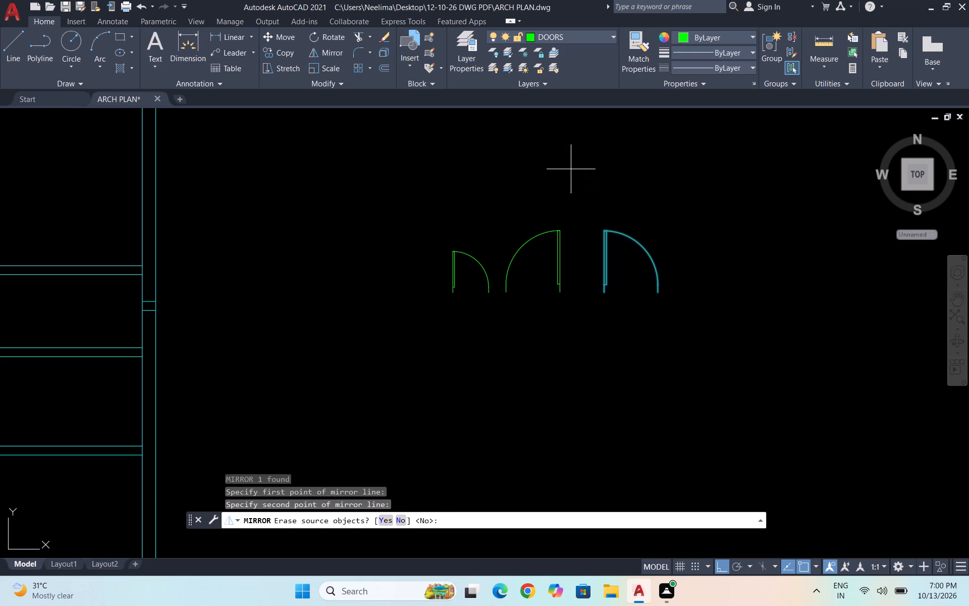
pyautogui.press('space')
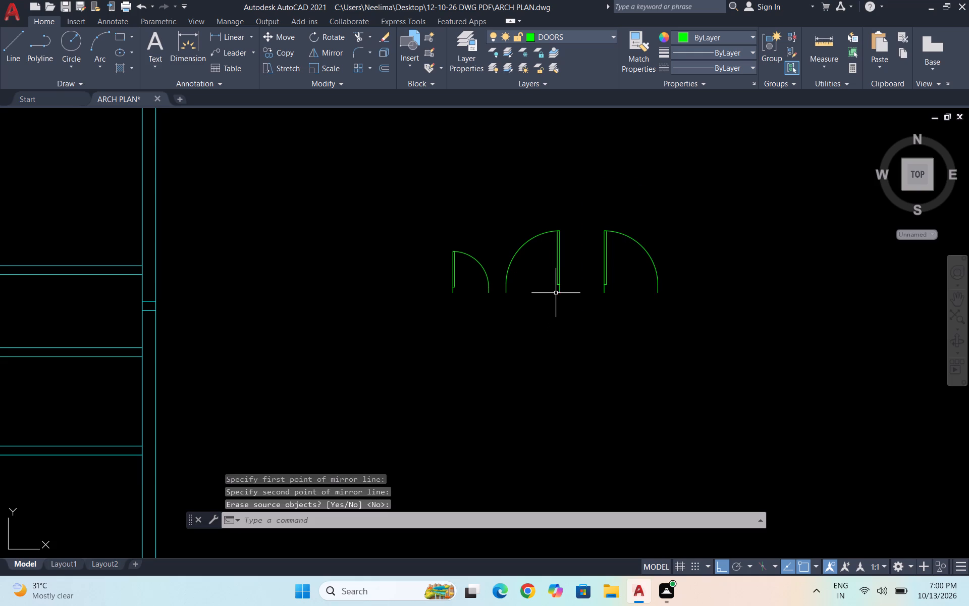
# Copy the mirrored 3' door from its lower hinge-side endpoint onto the lower line of the wall below the plan's upper-left room, near its right-hand corner.
pyautogui.scroll(1, 551, 260)
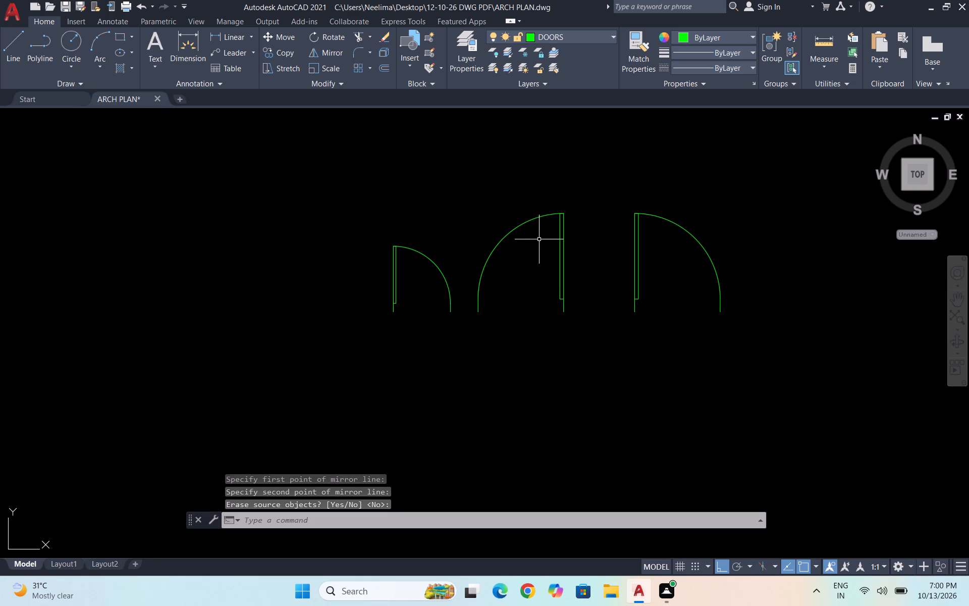
pyautogui.click(593, 309)
pyautogui.click(537, 206)
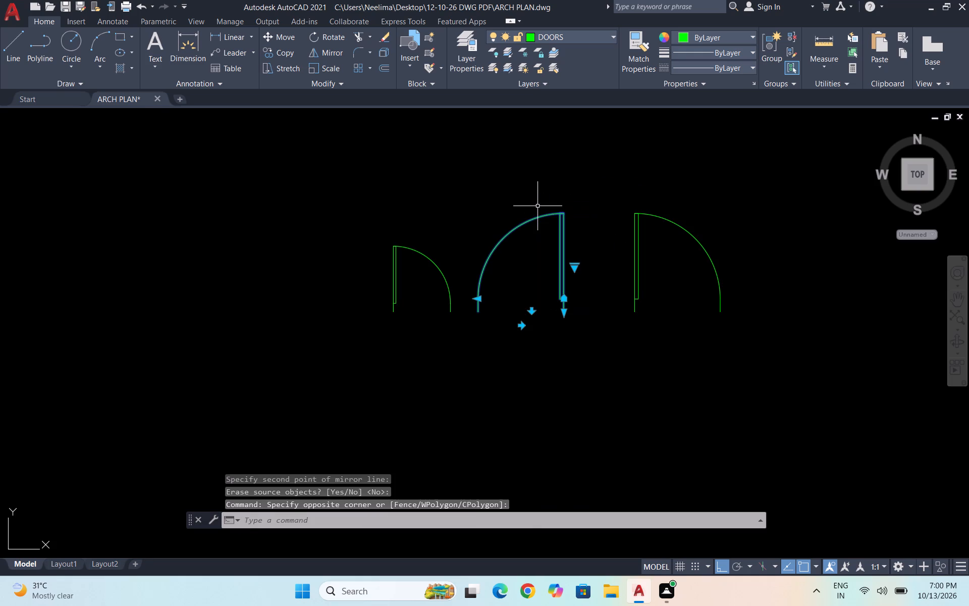
pyautogui.write('CO')
pyautogui.press('Return')
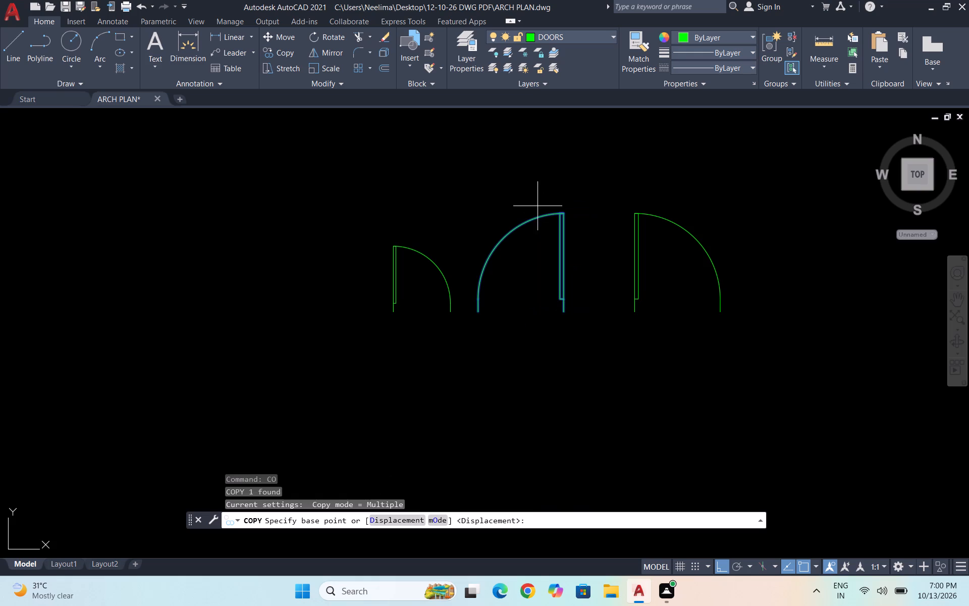
pyautogui.click(565, 313)
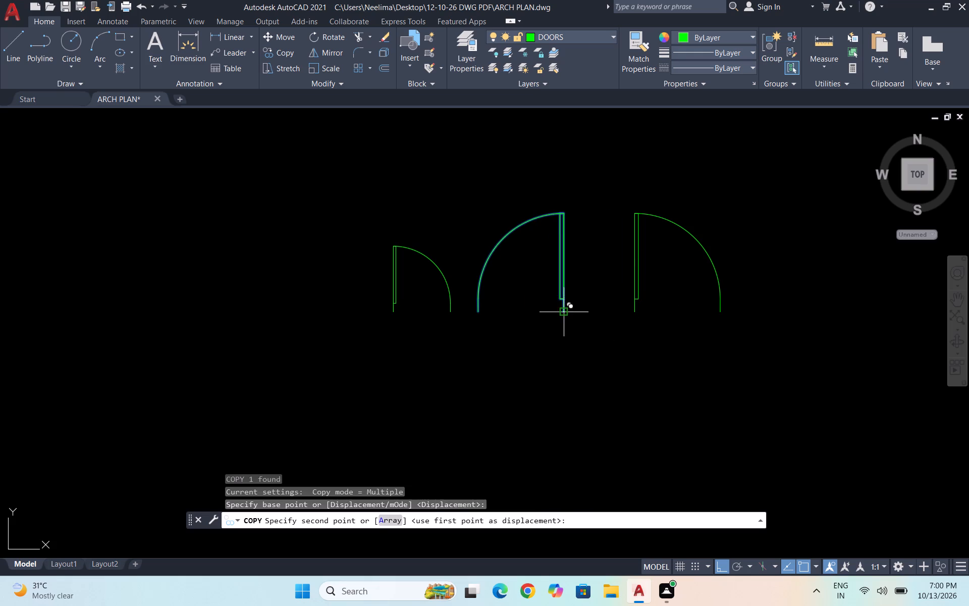
pyautogui.scroll(-3, 744, 283)
pyautogui.scroll(2, 367, 290)
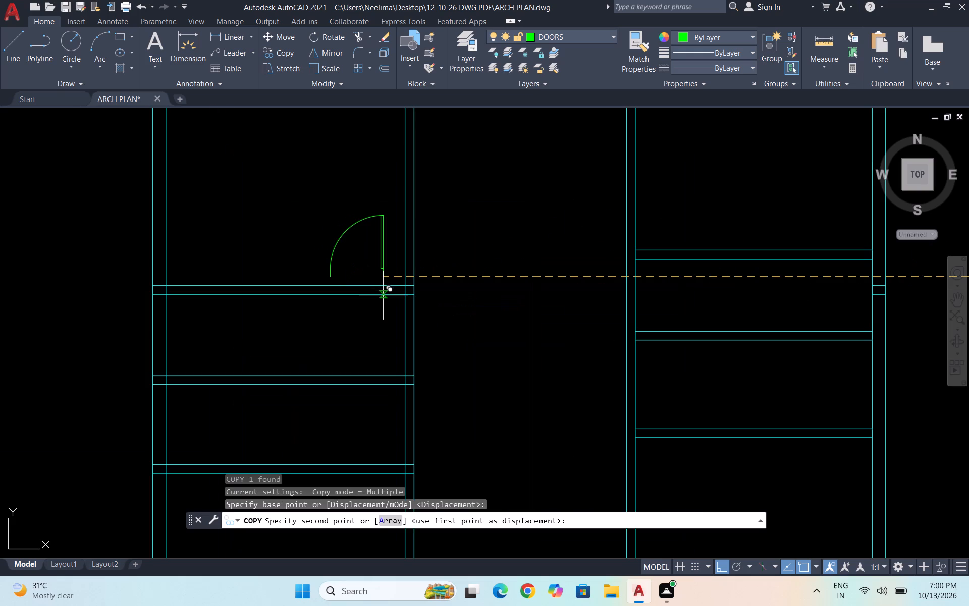
pyautogui.press('F8')
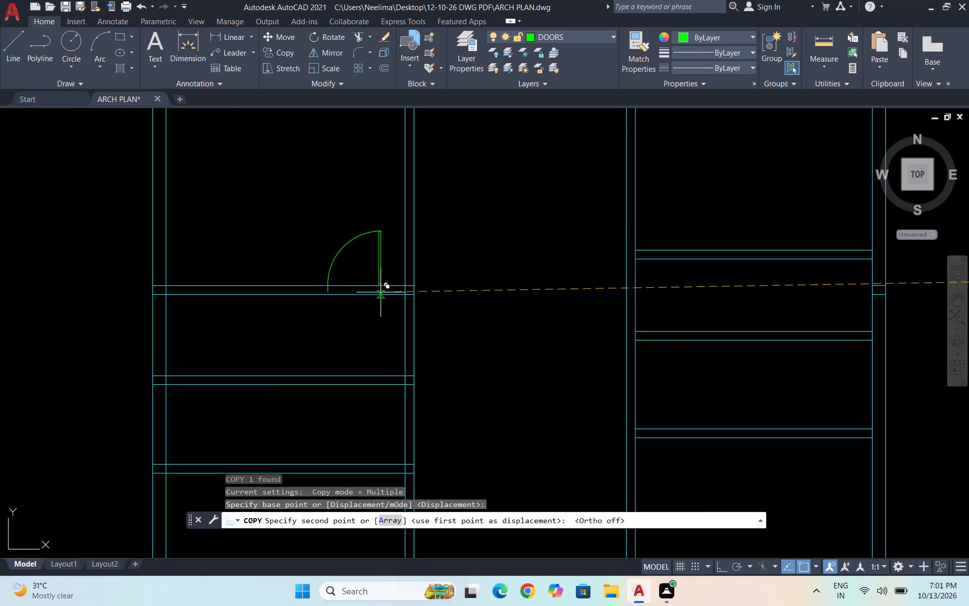
pyautogui.scroll(2, 381, 293)
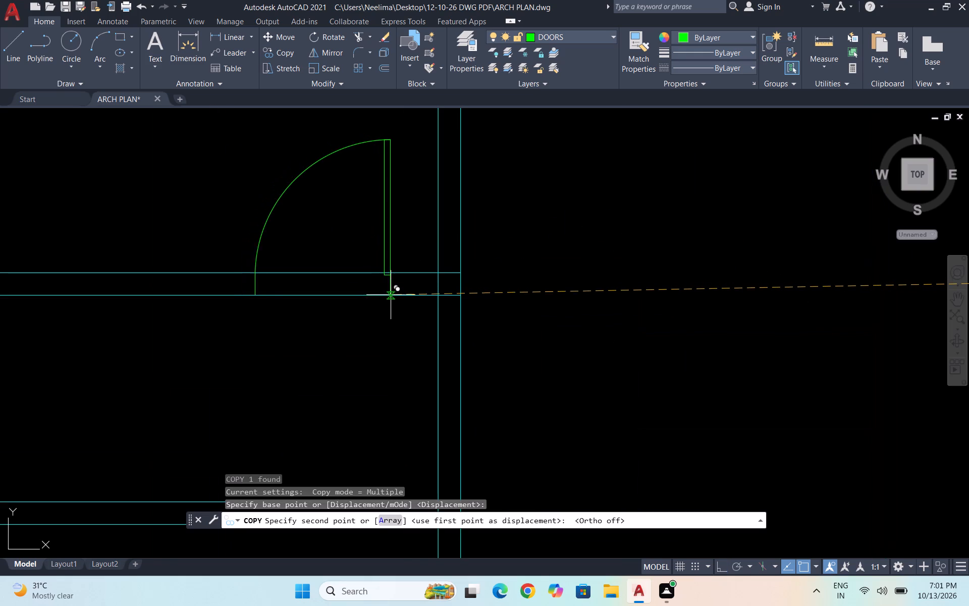
pyautogui.click(405, 295)
pyautogui.scroll(-3, 387, 291)
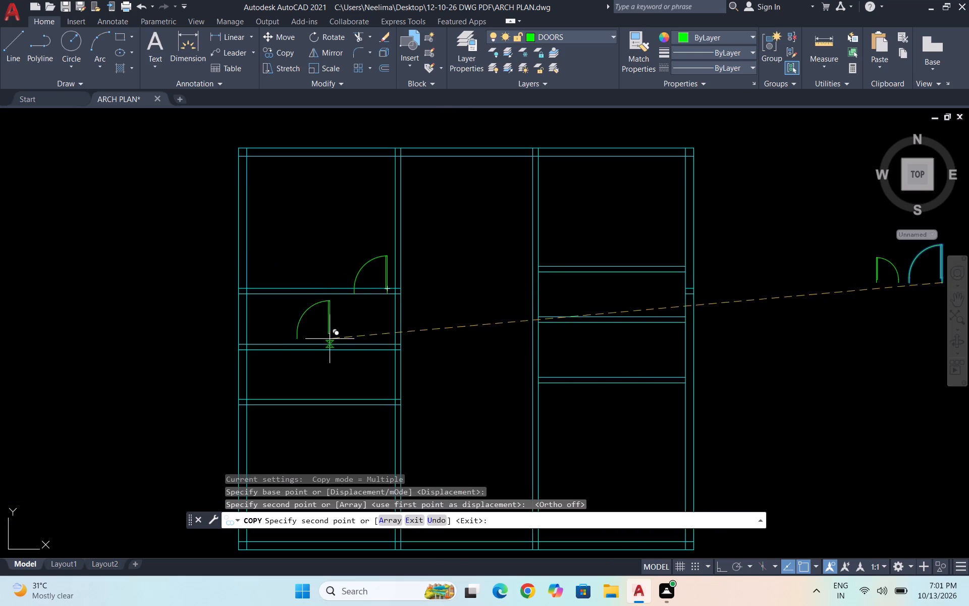
pyautogui.press('Escape')
# Mirror the 2' door across a vertical line on its floor-plan side, keeping the original.
pyautogui.scroll(-1, 359, 317)
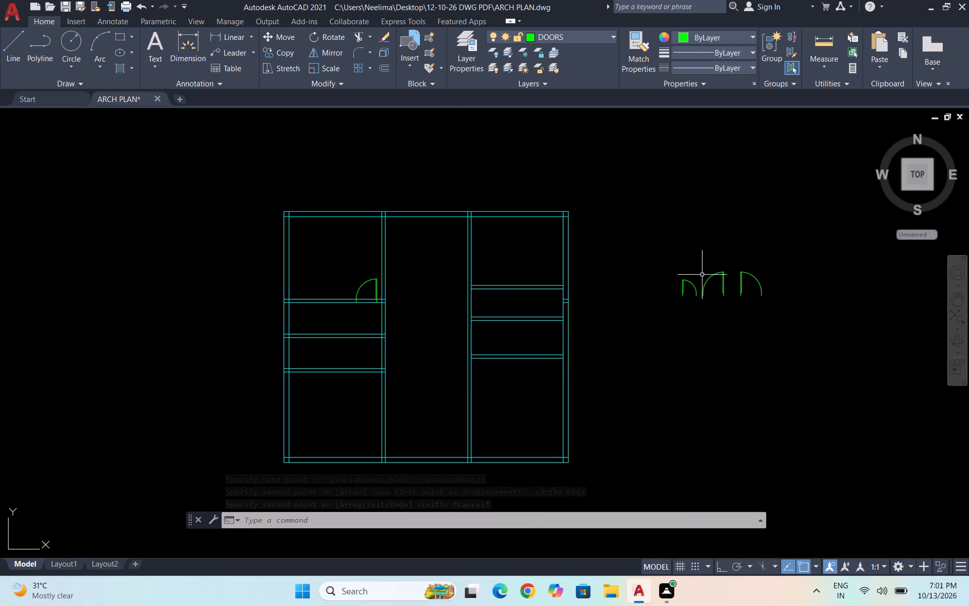
pyautogui.scroll(2, 696, 285)
pyautogui.click(696, 312)
pyautogui.click(651, 257)
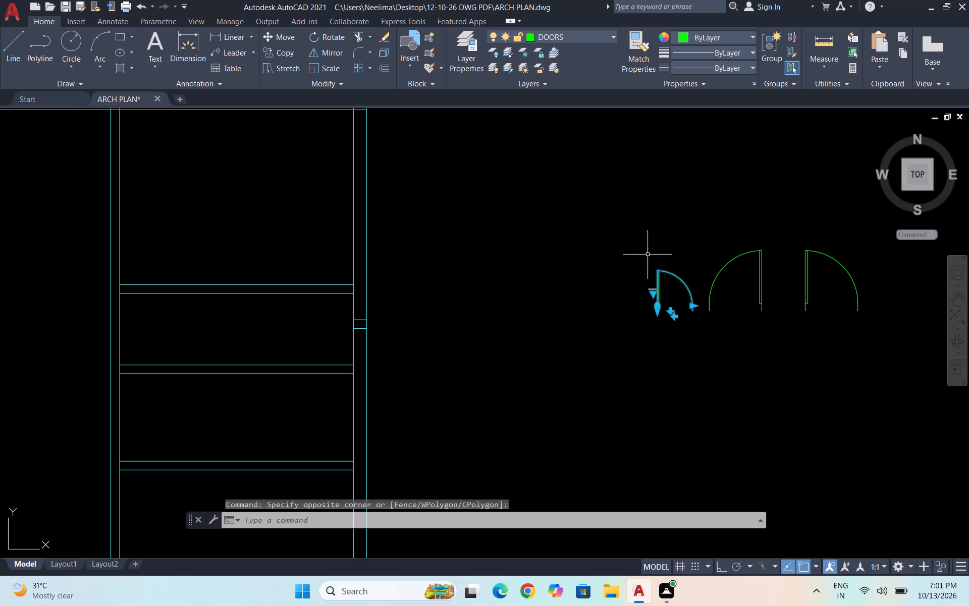
pyautogui.write('MI')
pyautogui.press('Return')
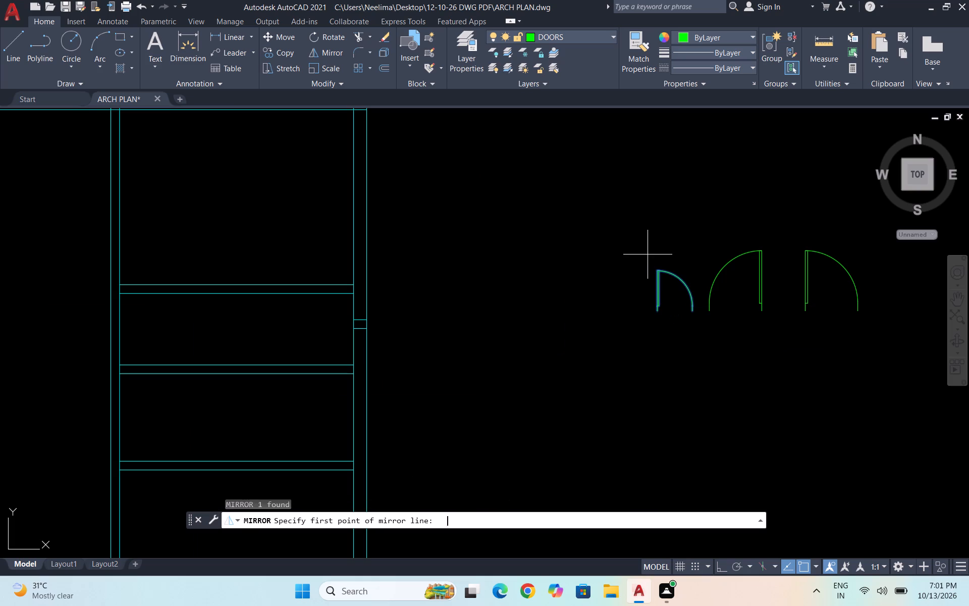
pyautogui.click(625, 338)
pyautogui.press('F8')
pyautogui.click(596, 215)
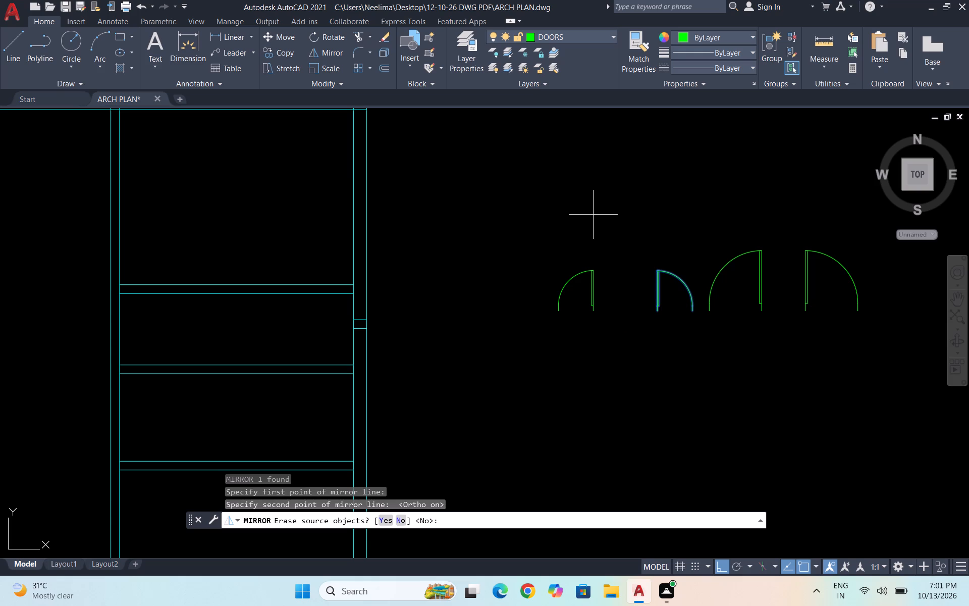
pyautogui.press('space')
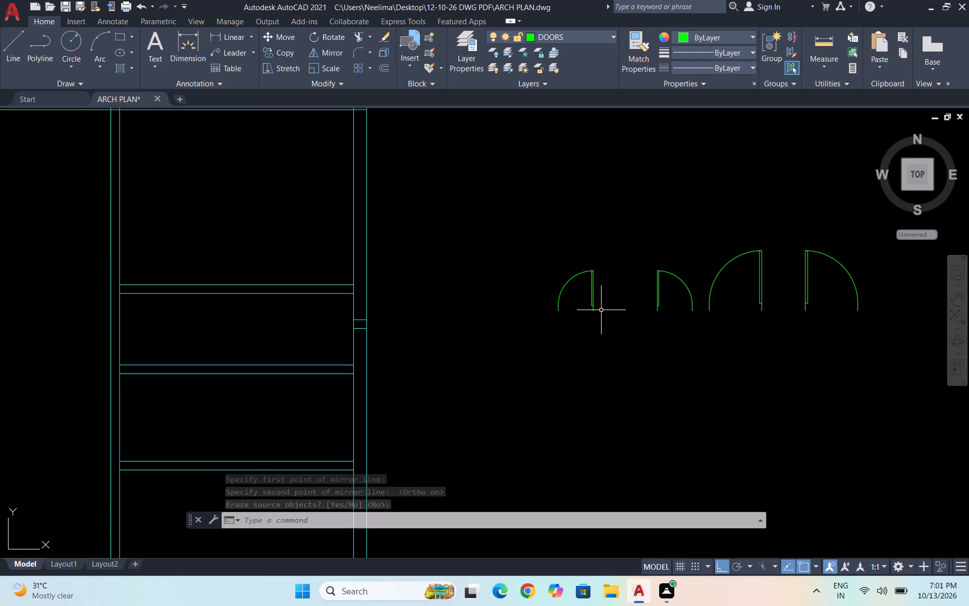
# Rotate the original 2' door half a turn about its lower hinge-side endpoint.
pyautogui.click(683, 318)
pyautogui.click(647, 257)
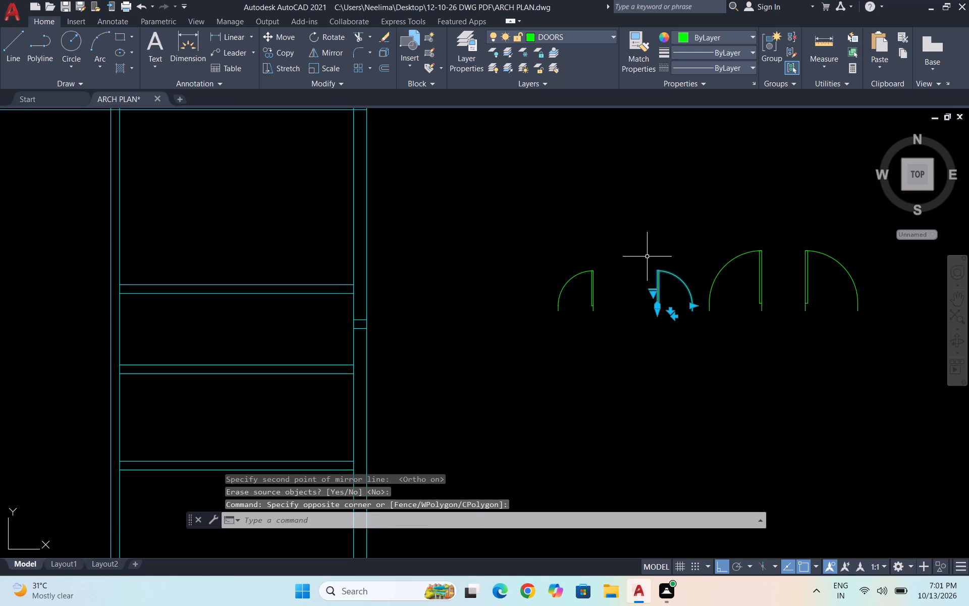
pyautogui.write('RO')
pyautogui.press('Return')
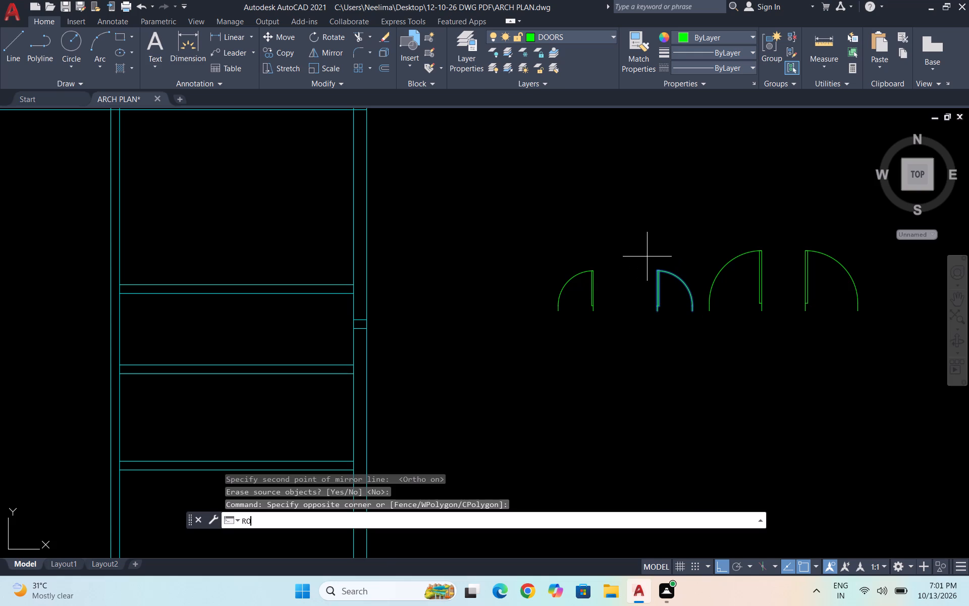
pyautogui.click(658, 314)
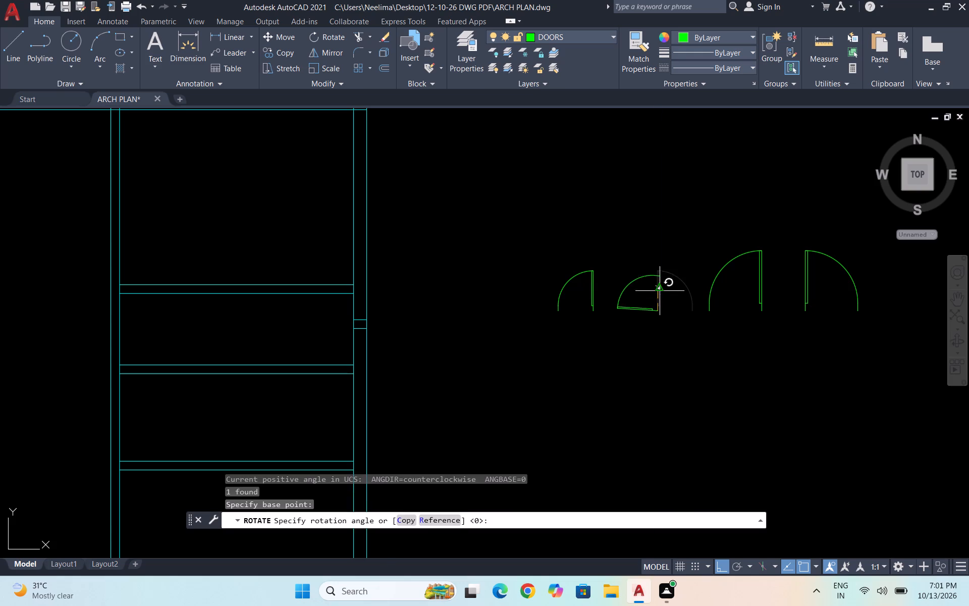
pyautogui.click(522, 404)
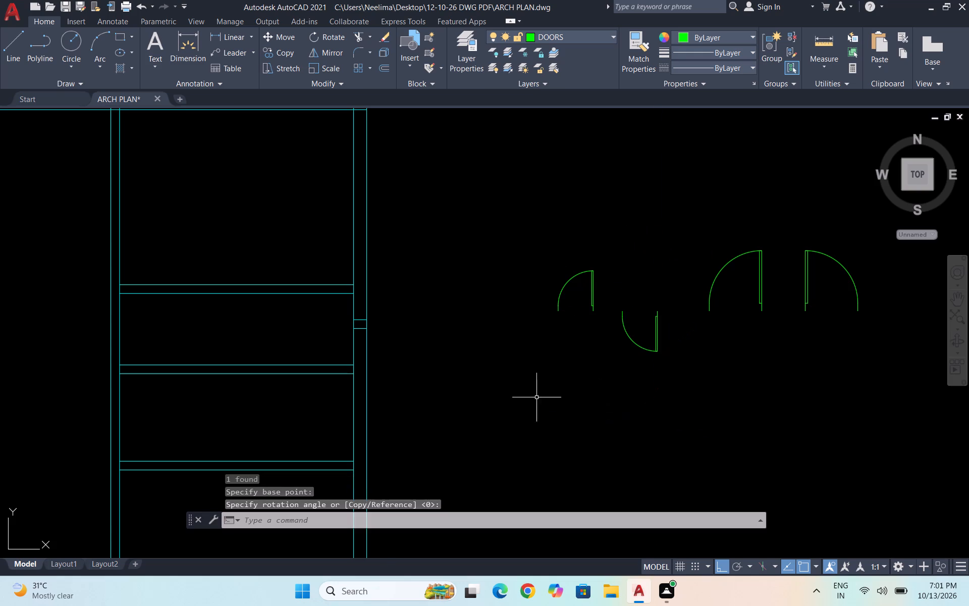
pyautogui.press('Escape')
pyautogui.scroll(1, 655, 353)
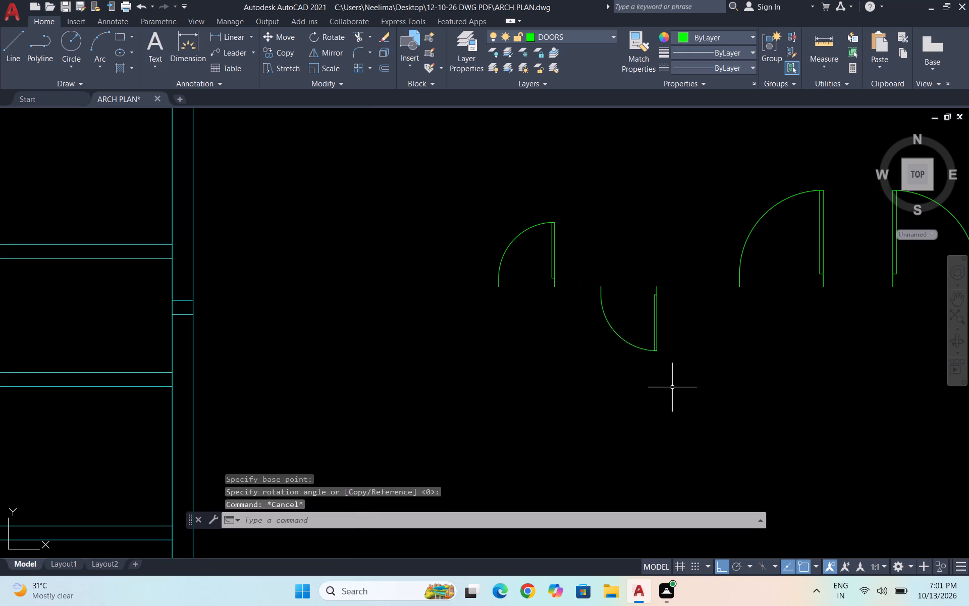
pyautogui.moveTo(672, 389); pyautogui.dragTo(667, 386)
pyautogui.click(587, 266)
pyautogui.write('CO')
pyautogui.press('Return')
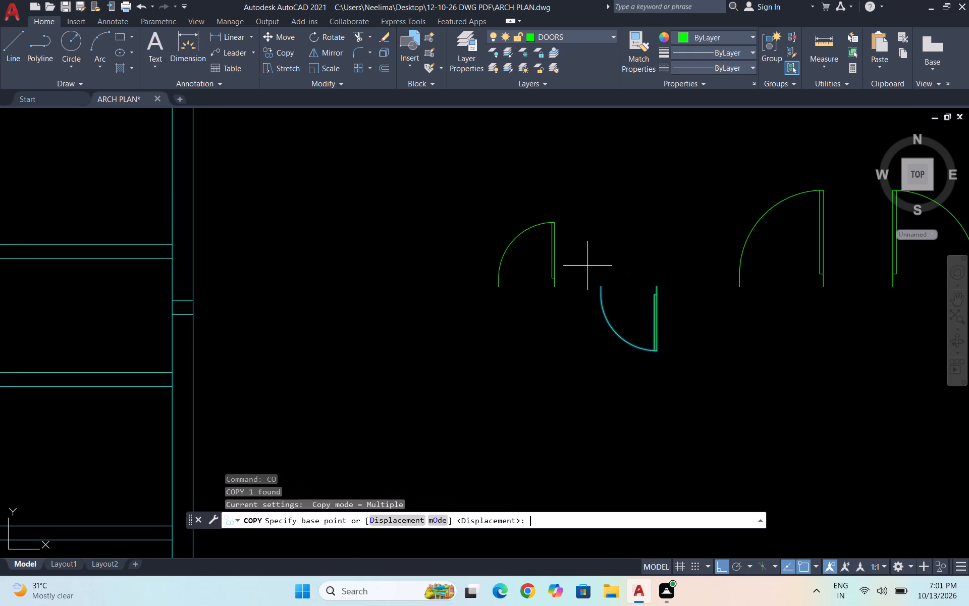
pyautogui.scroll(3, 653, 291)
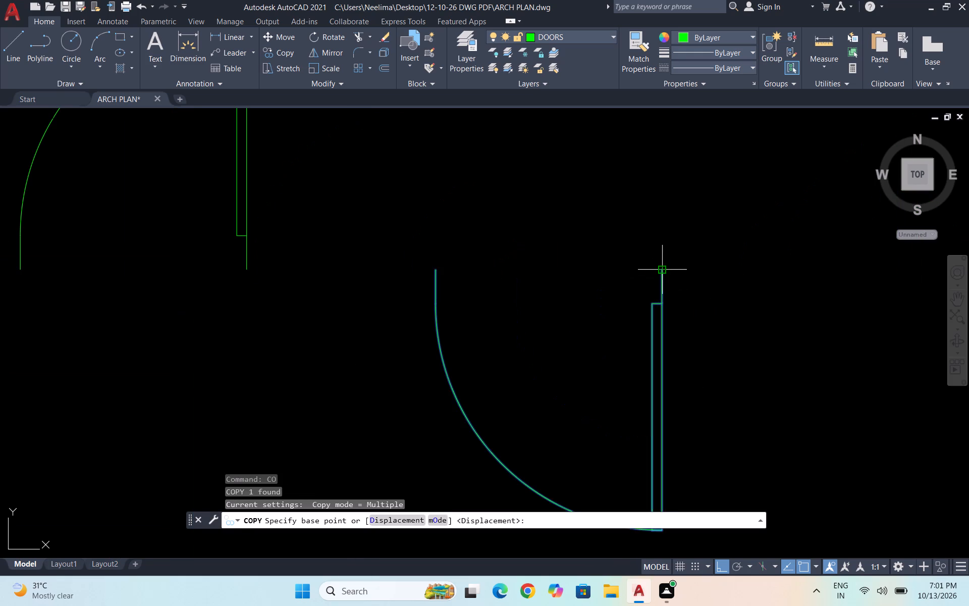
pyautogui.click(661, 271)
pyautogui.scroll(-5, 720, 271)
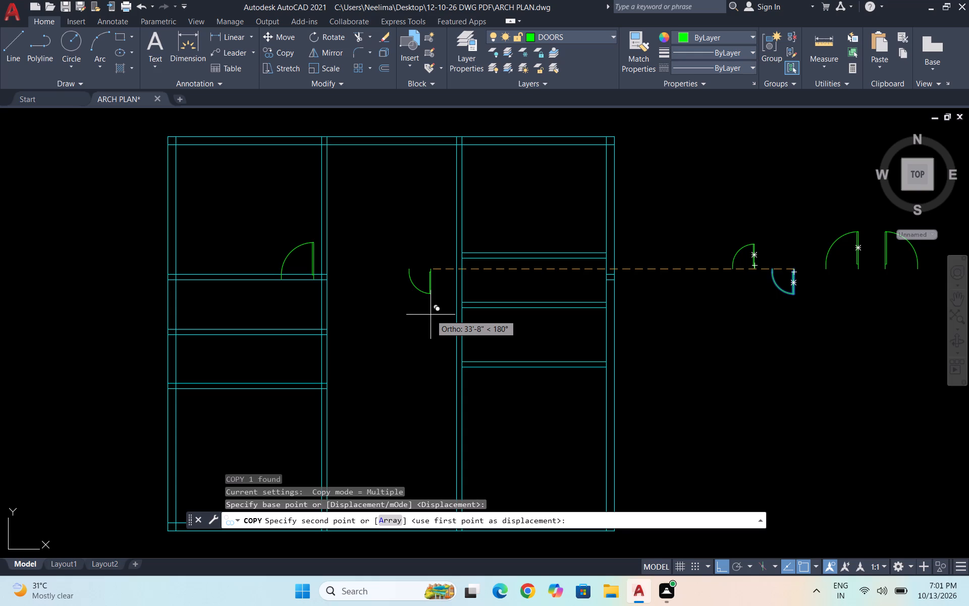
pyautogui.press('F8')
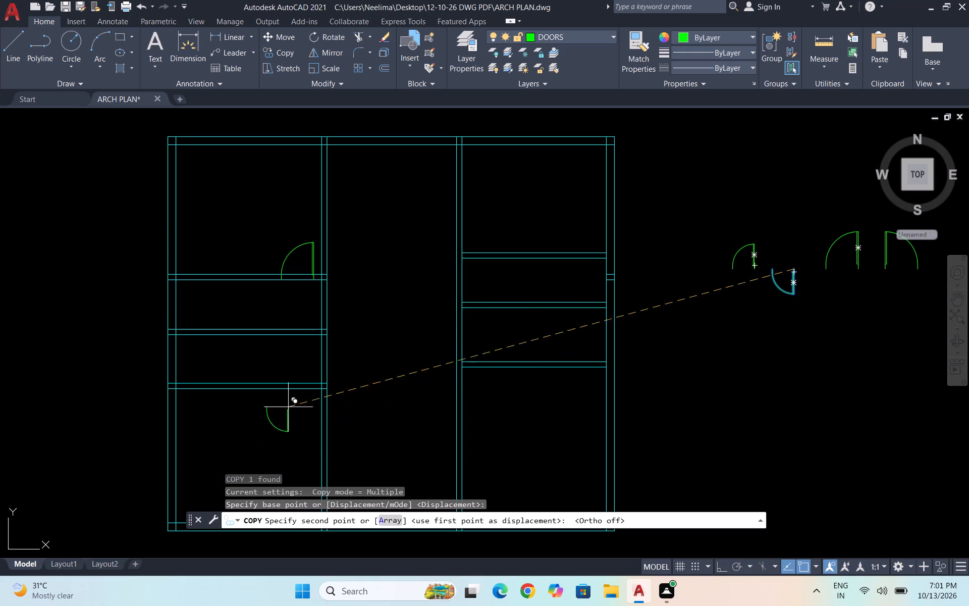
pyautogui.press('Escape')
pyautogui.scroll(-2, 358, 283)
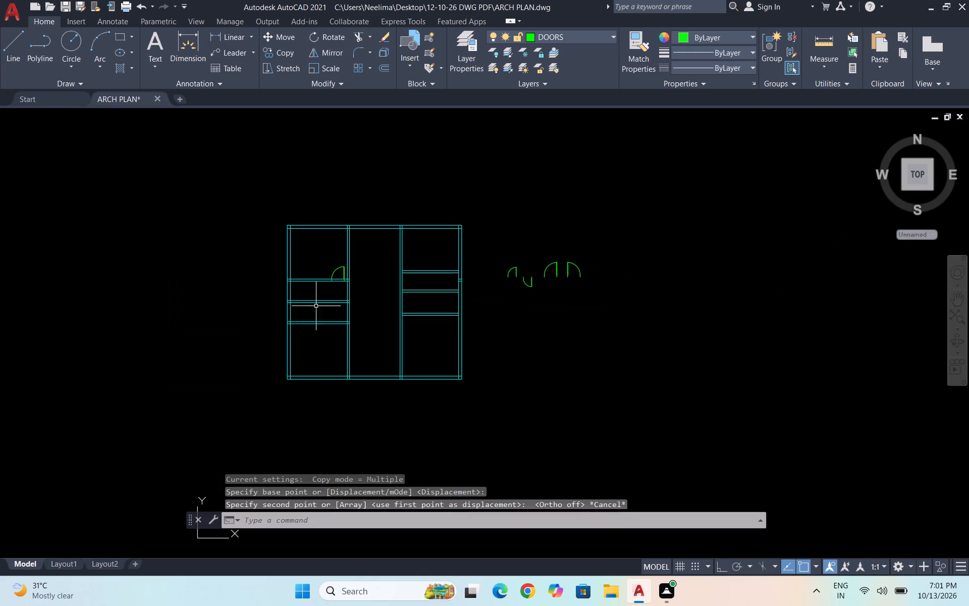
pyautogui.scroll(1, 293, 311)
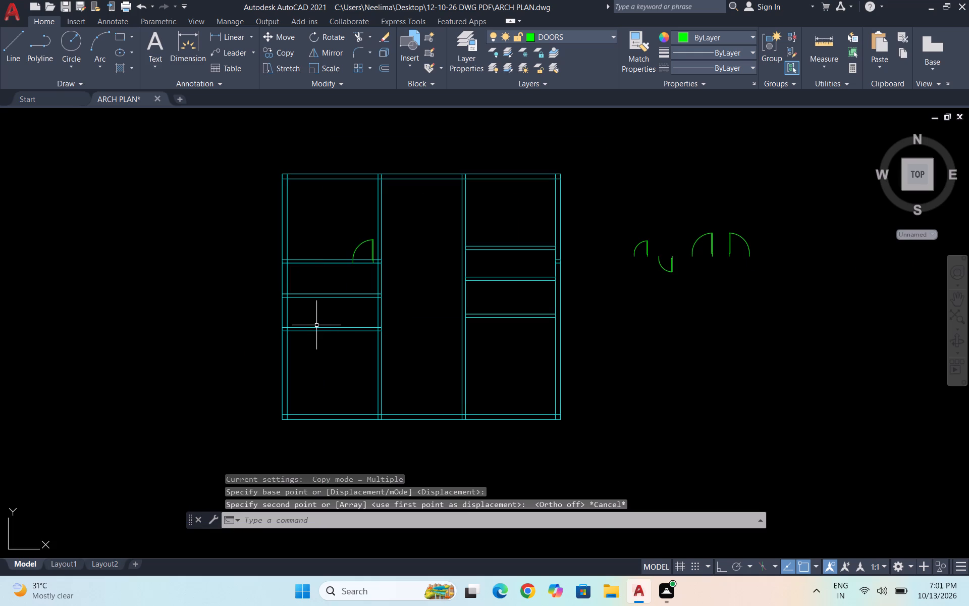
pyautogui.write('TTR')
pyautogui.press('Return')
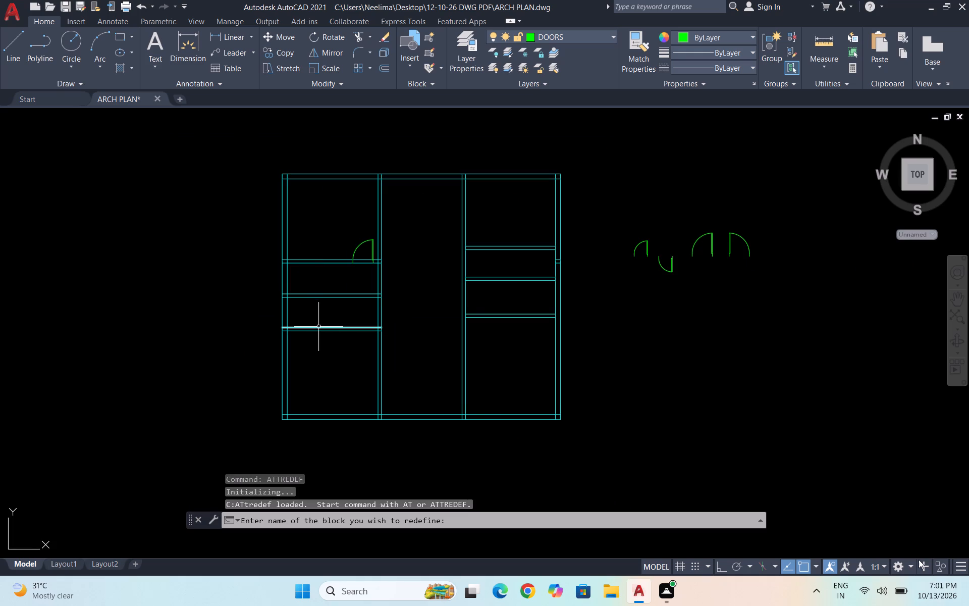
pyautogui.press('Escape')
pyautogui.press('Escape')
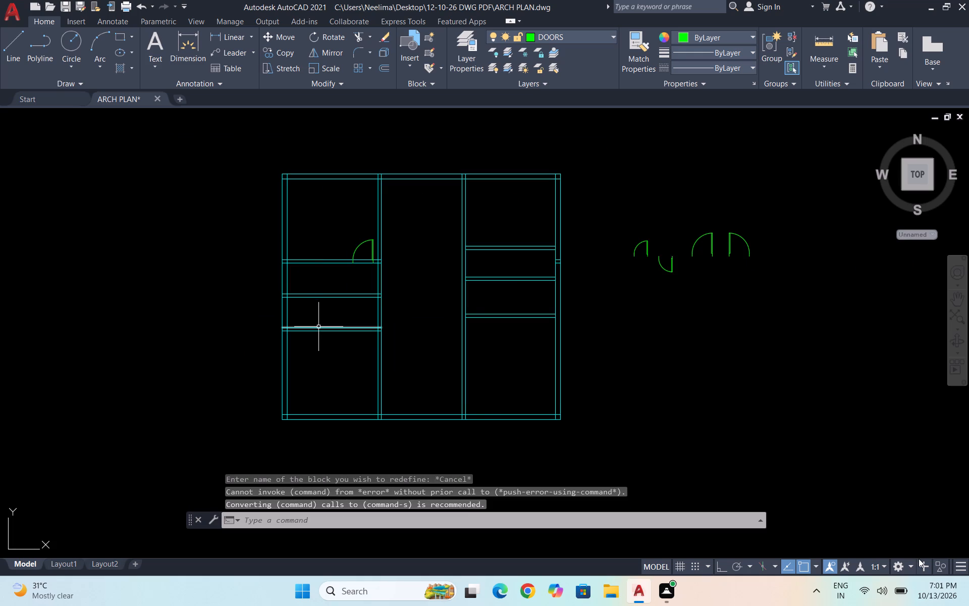
# Trim away the outer left wall's inner line across the two small rooms between the cross walls.
pyautogui.write('TR')
pyautogui.press('Return')
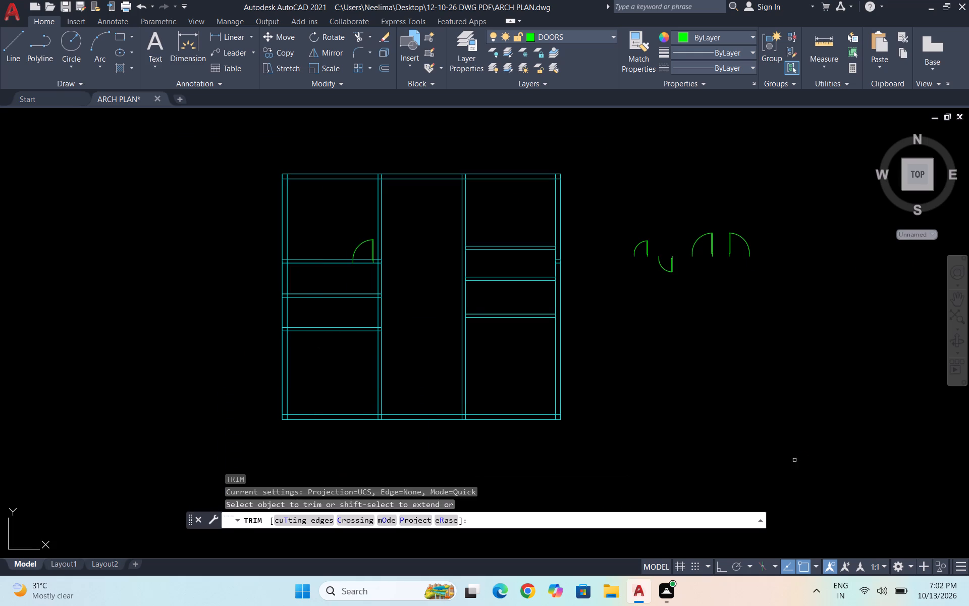
pyautogui.scroll(2, 298, 287)
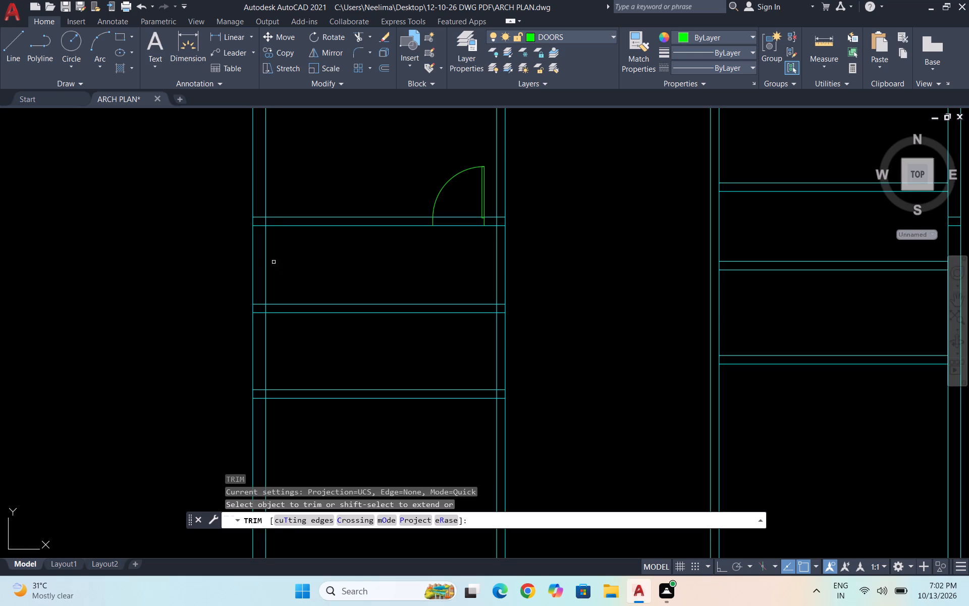
pyautogui.click(263, 255)
pyautogui.click(289, 257)
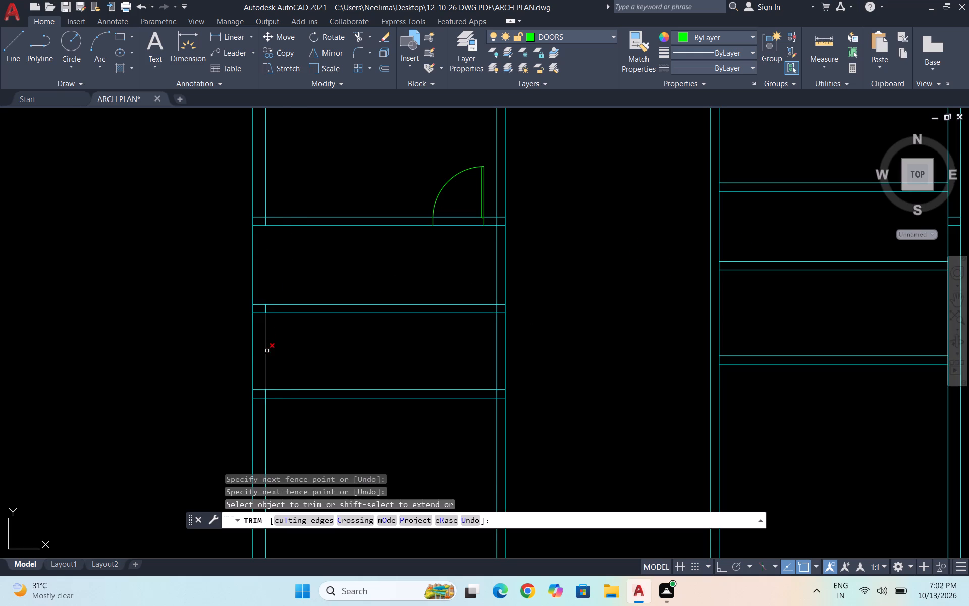
pyautogui.click(267, 351)
pyautogui.click(262, 340)
pyautogui.press('Escape')
pyautogui.press('Escape')
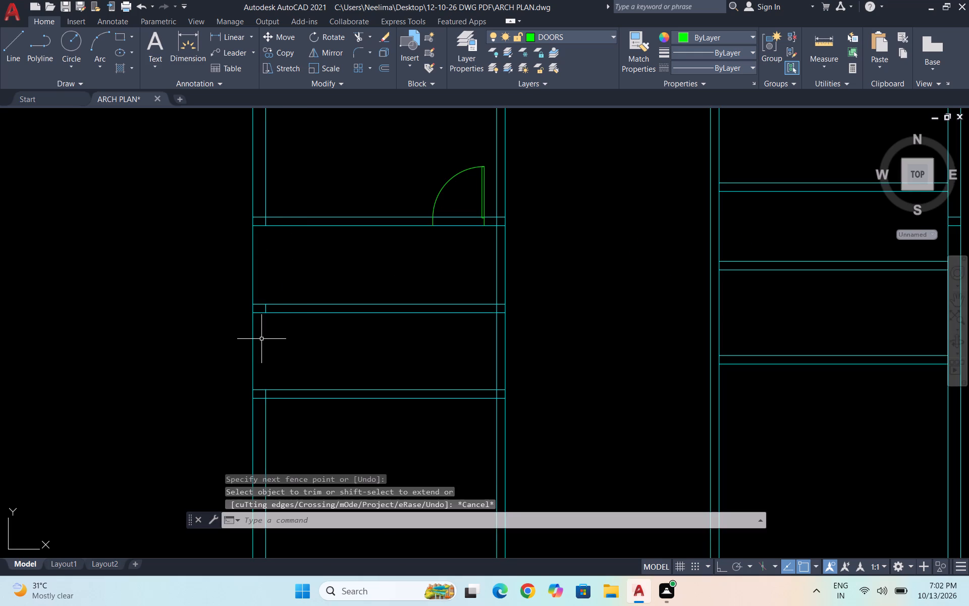
# Draw a vertical line closing the trimmed gap along the left wall's inner face in the upper small room.
pyautogui.press('l')
pyautogui.press('Return')
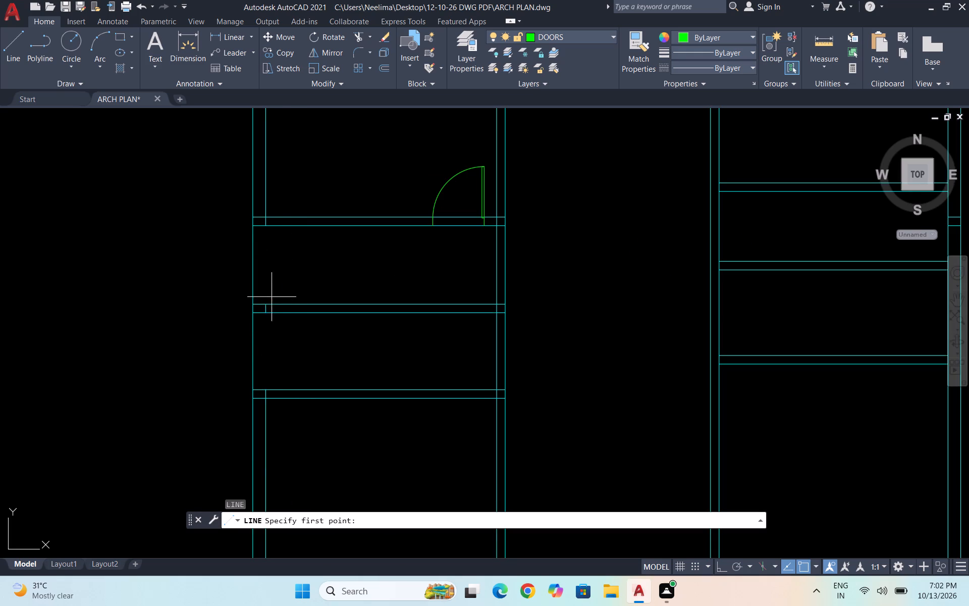
pyautogui.click(262, 301)
pyautogui.click(267, 224)
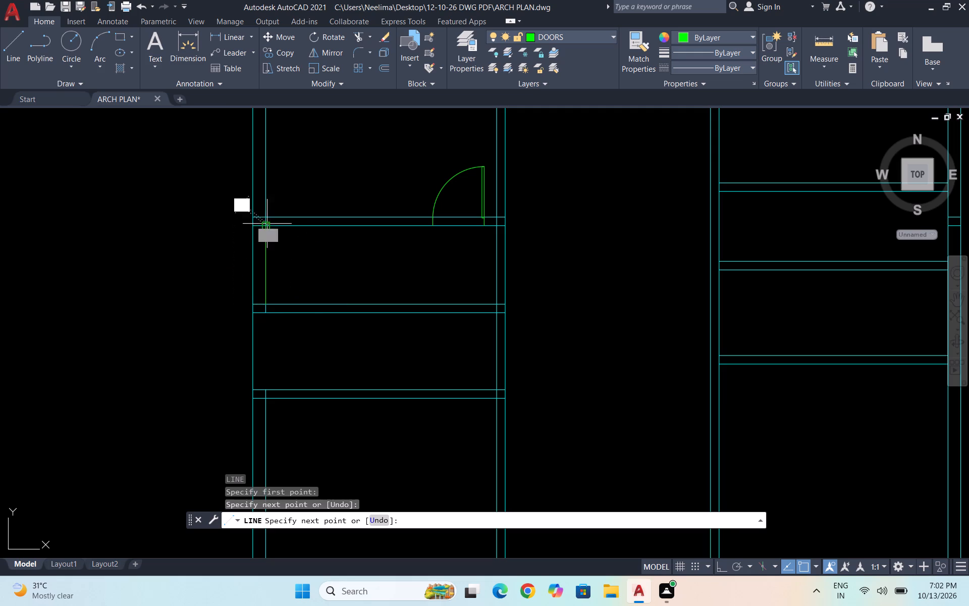
pyautogui.press('Escape')
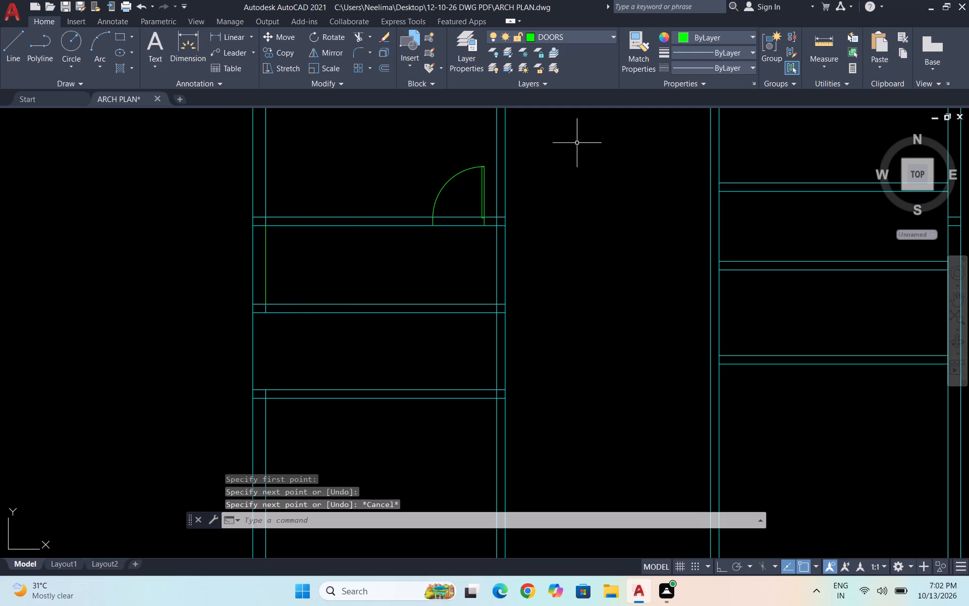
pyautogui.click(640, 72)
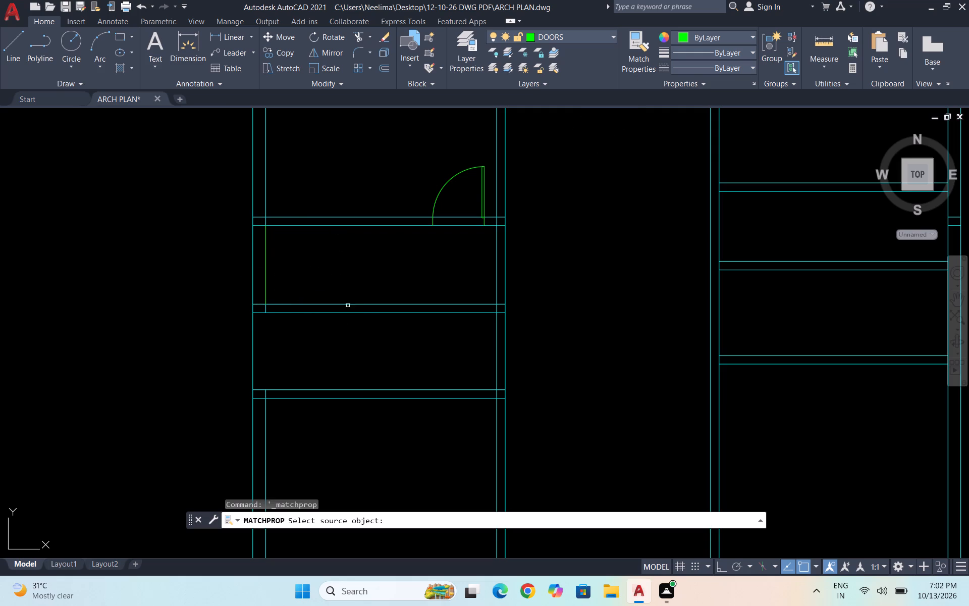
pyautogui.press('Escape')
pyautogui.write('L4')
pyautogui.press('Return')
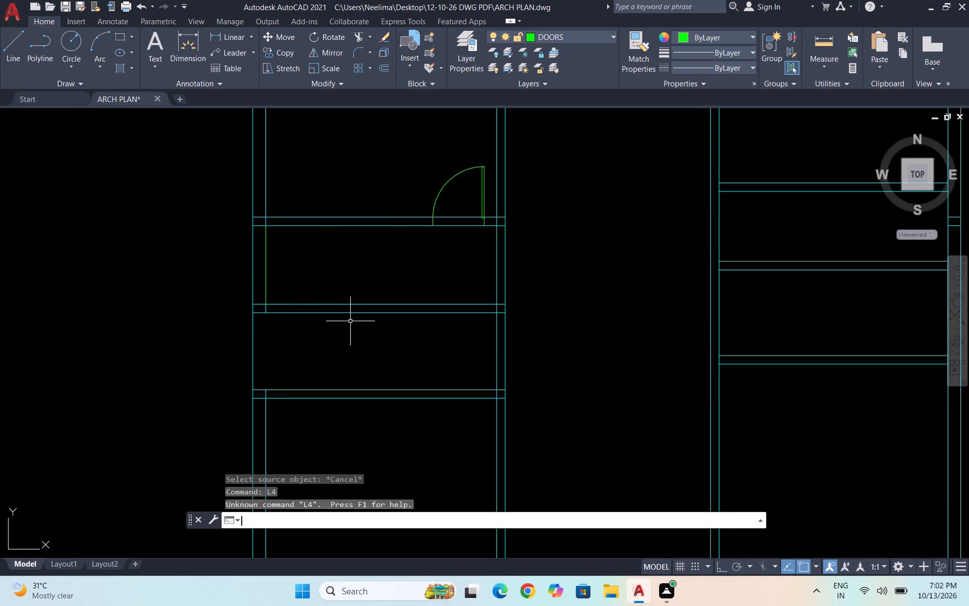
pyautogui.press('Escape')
# Draw a vertical line closing the trimmed gap along the left wall's inner face in the lower small room.
pyautogui.press('l')
pyautogui.press('Return')
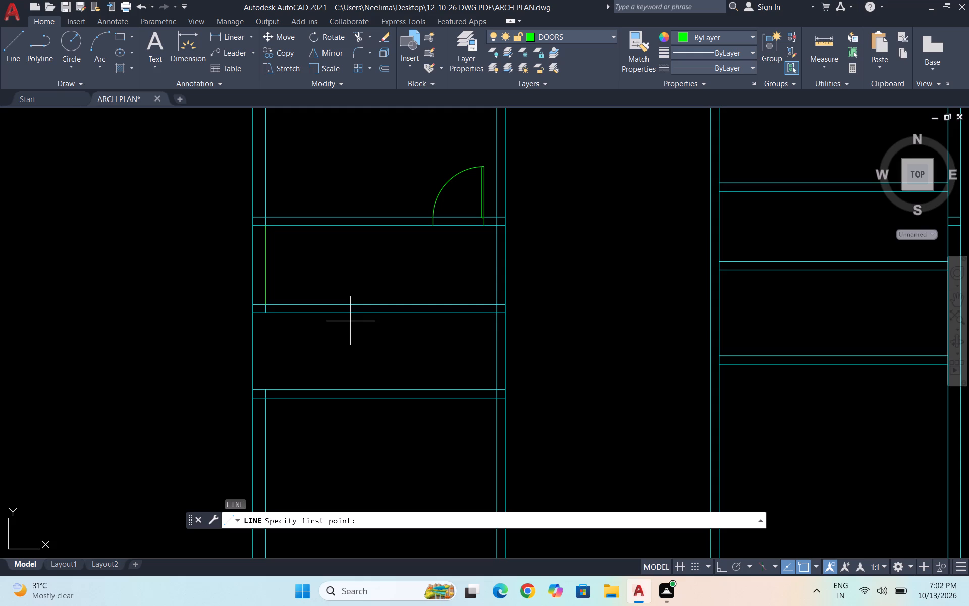
pyautogui.click(265, 391)
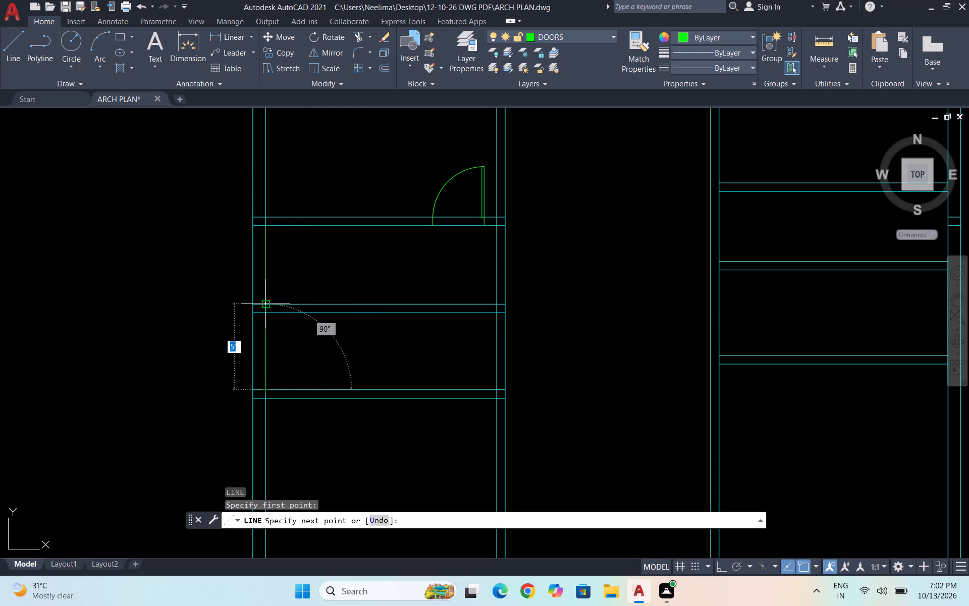
pyautogui.click(264, 314)
pyautogui.press('Escape')
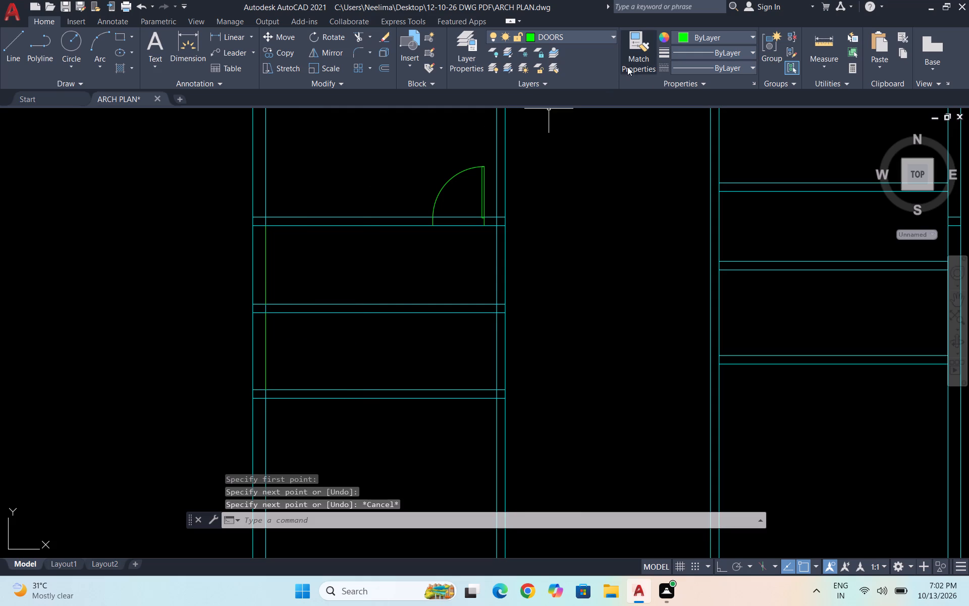
# Match the properties of the two new vertical lines to the middle cross wall's upper line.
pyautogui.click(628, 67)
pyautogui.click(387, 306)
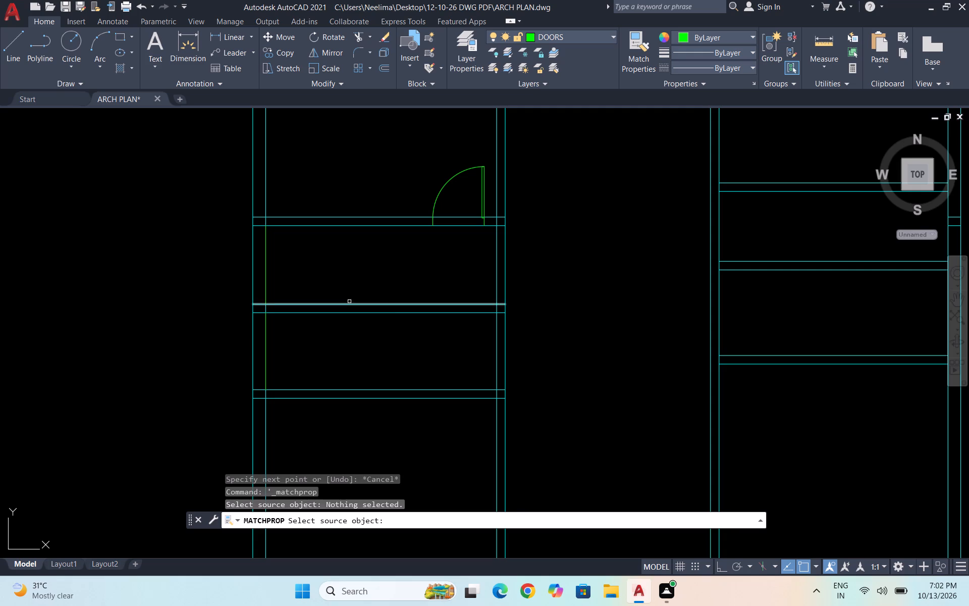
pyautogui.click(347, 302)
pyautogui.click(267, 269)
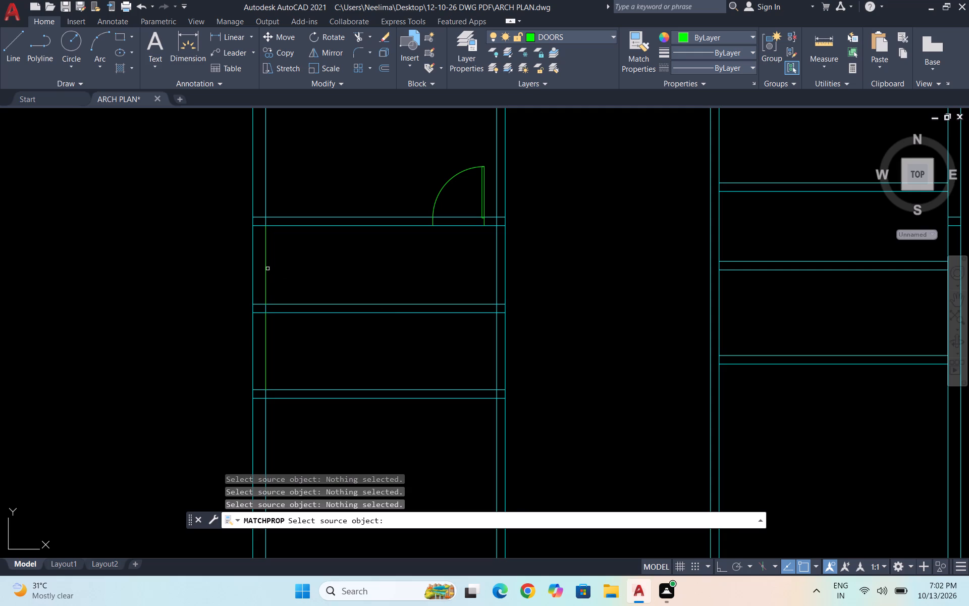
pyautogui.click(285, 305)
pyautogui.click(265, 280)
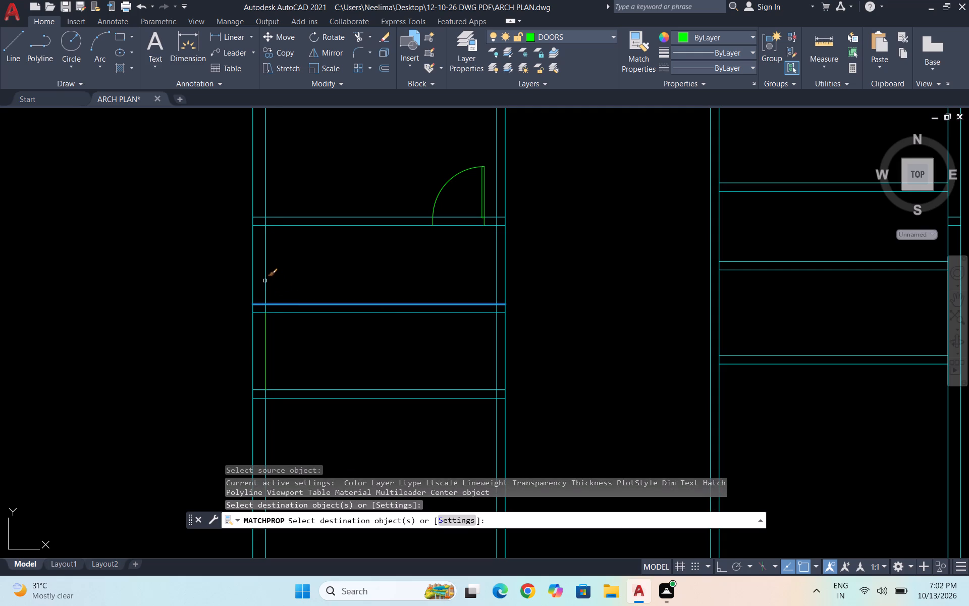
pyautogui.click(264, 341)
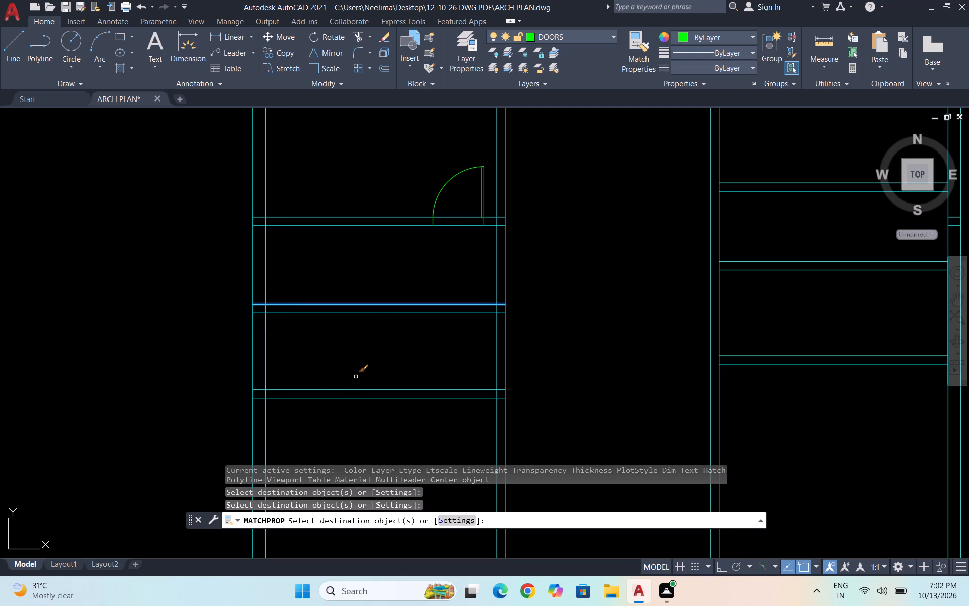
pyautogui.press('Escape')
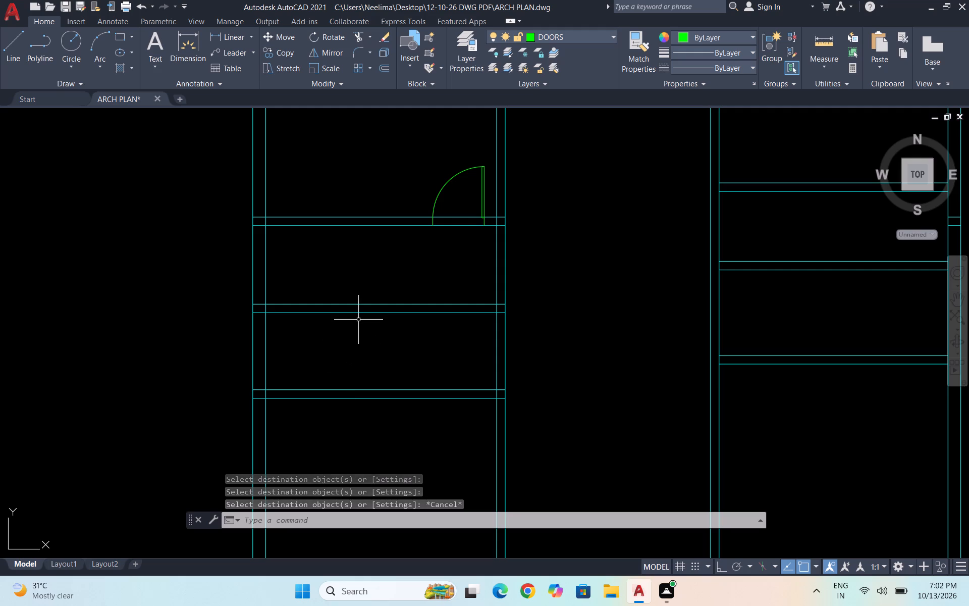
# Build a 6" partition in the upper small left room by offsetting its left inner wall line 9'2" inward and adding a parallel line 6" beyond.
pyautogui.scroll(-1, 301, 325)
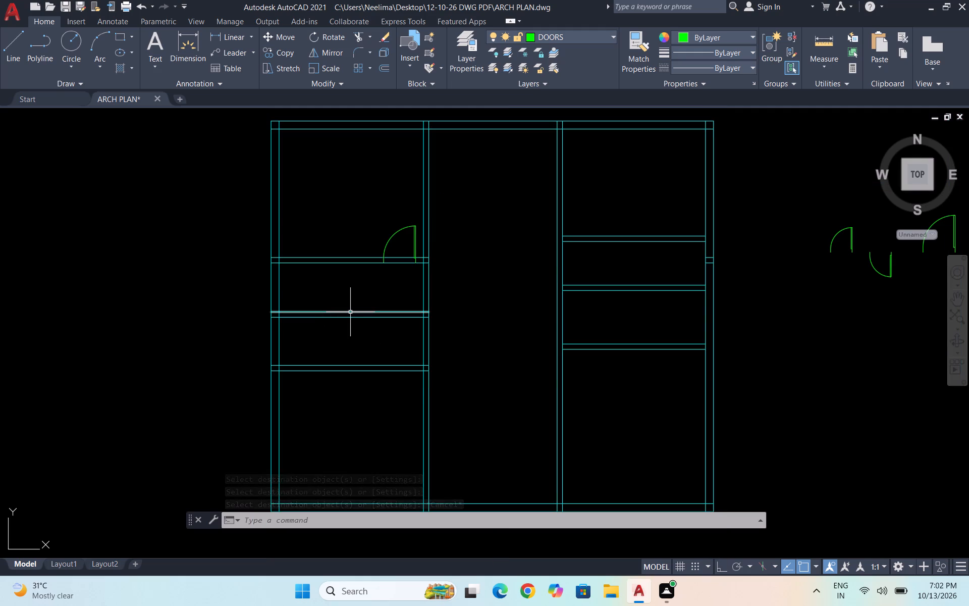
pyautogui.press('Escape')
pyautogui.scroll(1, 303, 292)
pyautogui.click(297, 289)
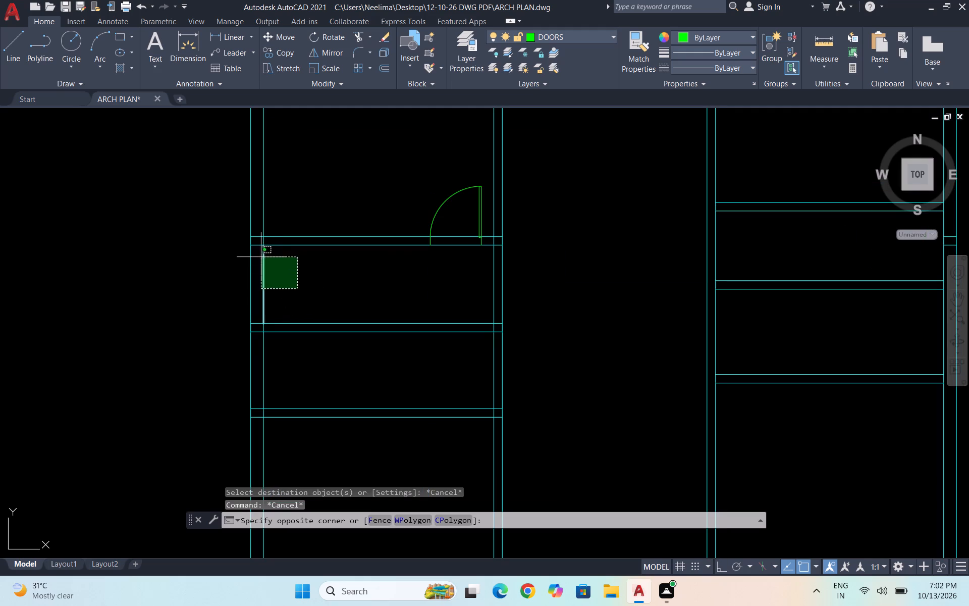
pyautogui.click(261, 257)
pyautogui.press('o')
pyautogui.press('Return')
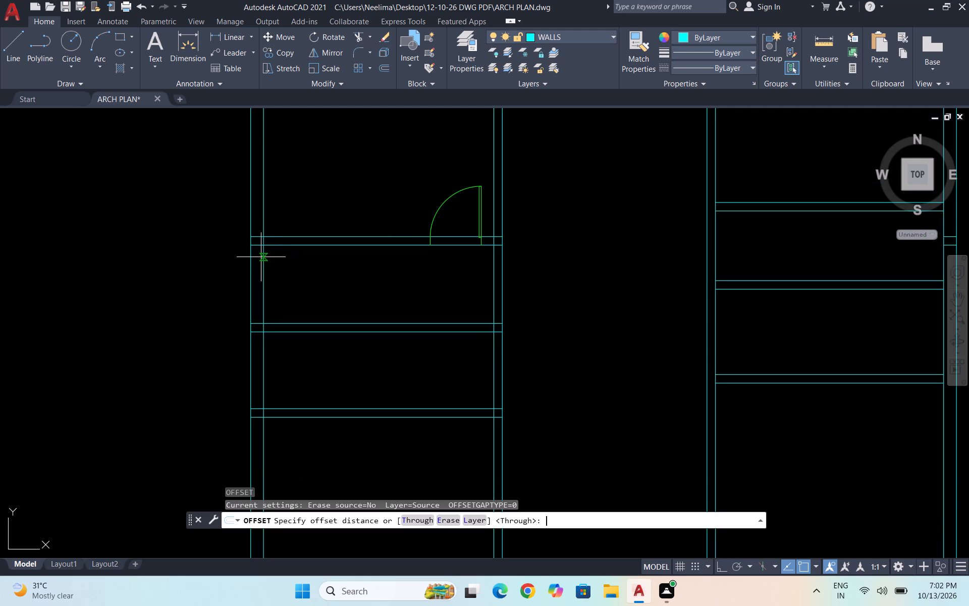
pyautogui.write('9\'2"')
pyautogui.press('Return')
pyautogui.click(405, 273)
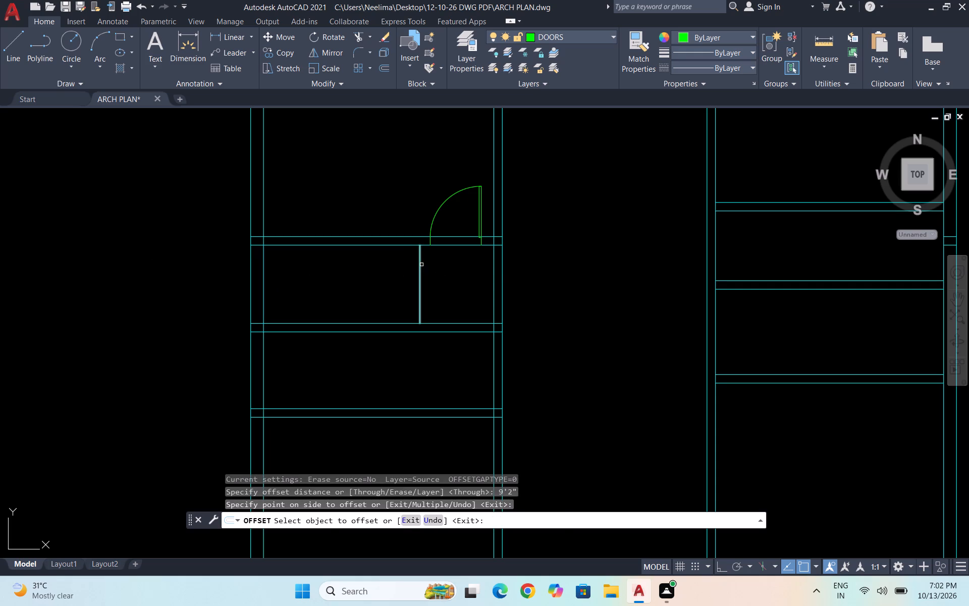
pyautogui.click(421, 265)
pyautogui.write('6"')
pyautogui.press('Return')
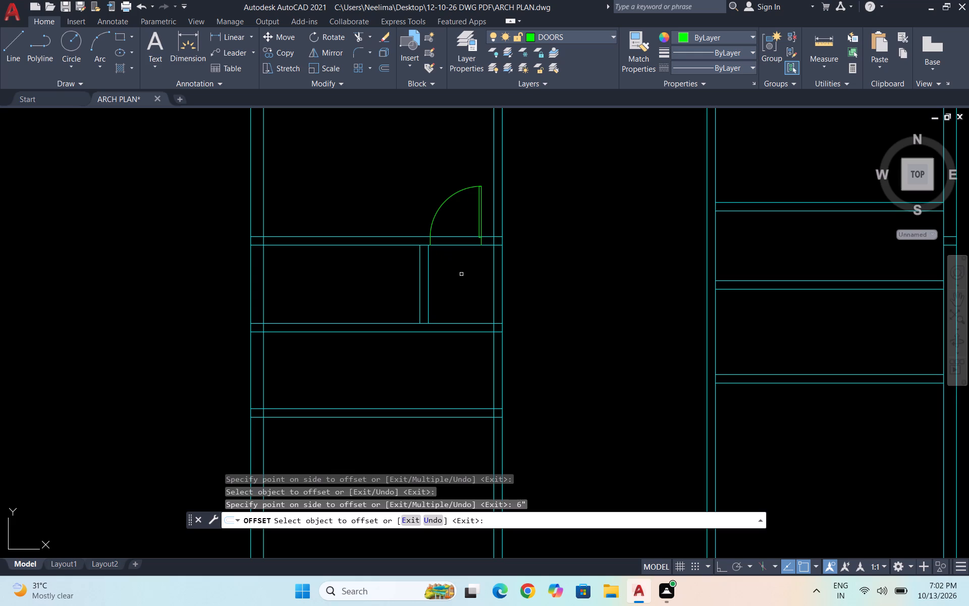
# Build a matching 6" partition in the lower small left room, offset 9'2" from its left inner wall line.
pyautogui.moveTo(263, 356); pyautogui.dragTo(271, 355)
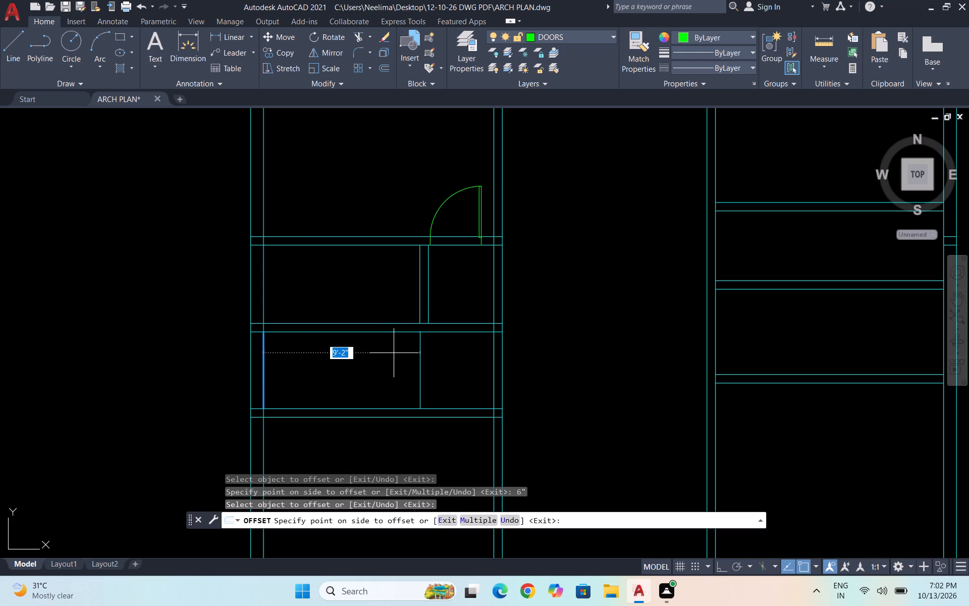
pyautogui.click(394, 353)
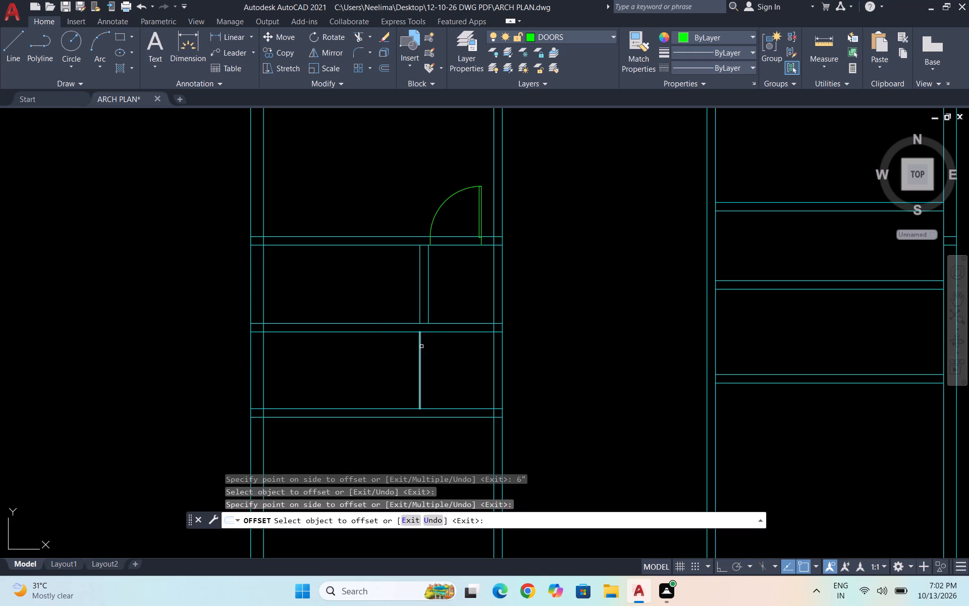
pyautogui.click(421, 346)
pyautogui.write('6"')
pyautogui.press('Return')
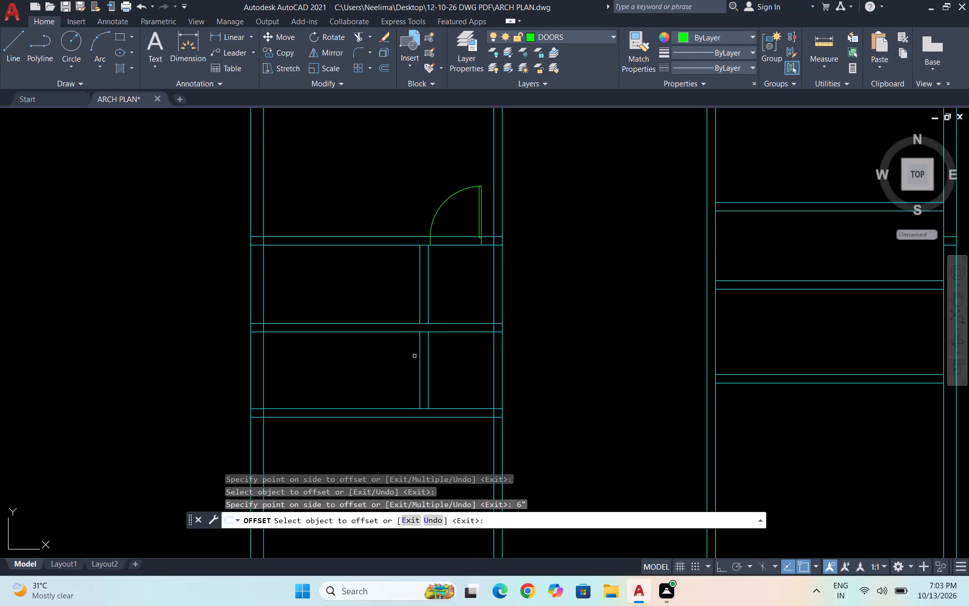
pyautogui.scroll(-1, 416, 358)
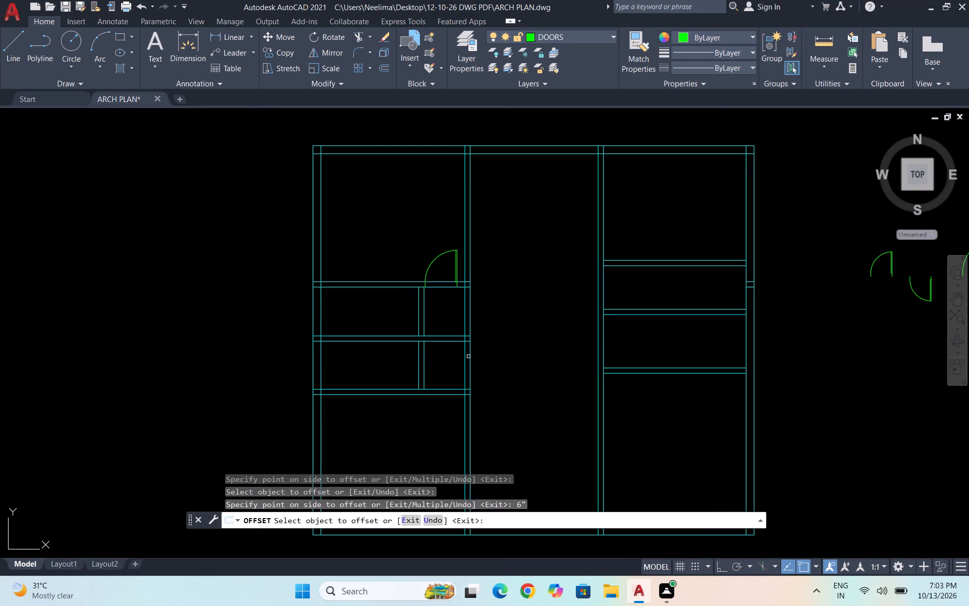
pyautogui.scroll(2, 465, 334)
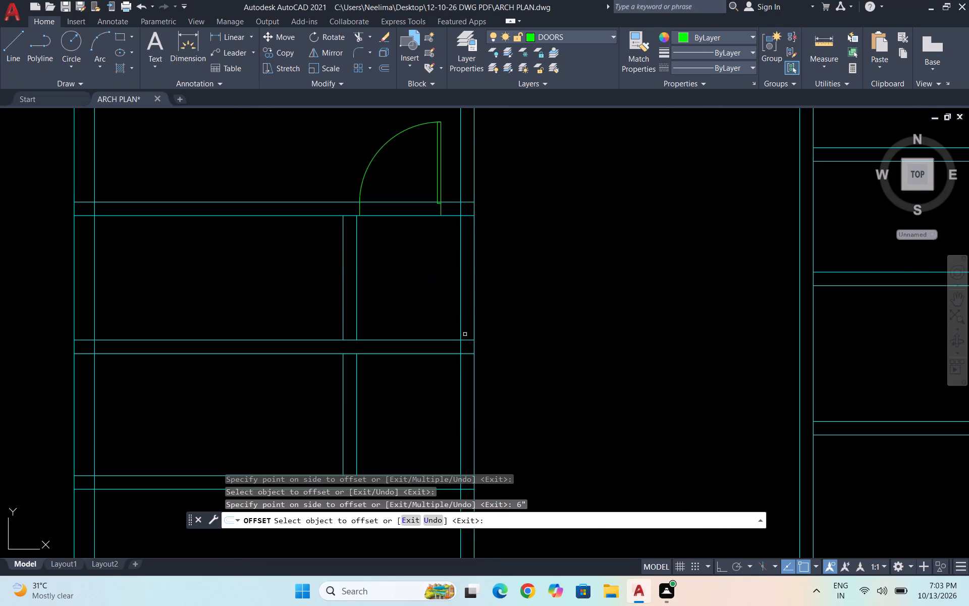
pyautogui.press('Escape')
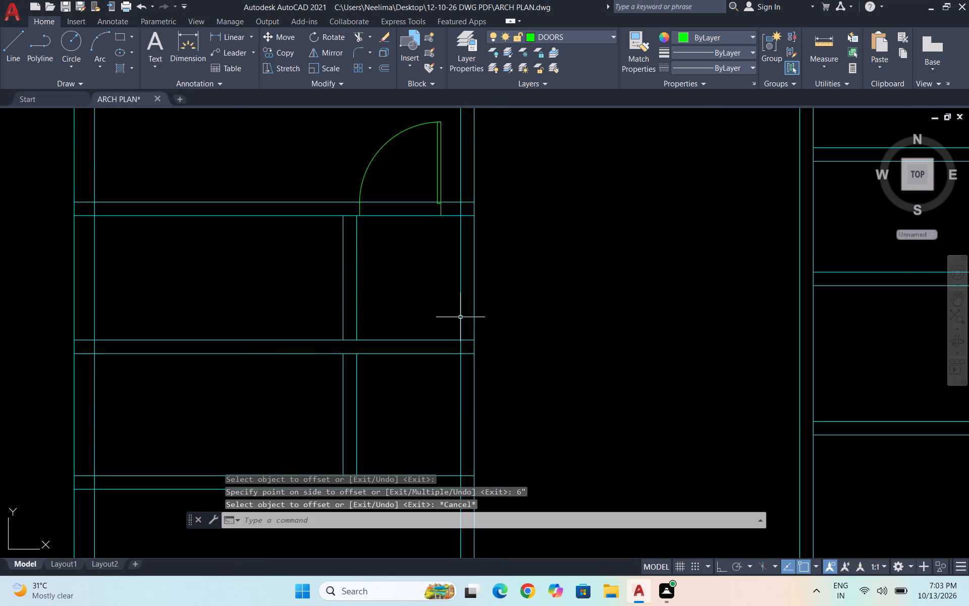
# Trim both lines of the left interior vertical wall where it closes the upper small room off from the central space.
pyautogui.write('TR')
pyautogui.press('Return')
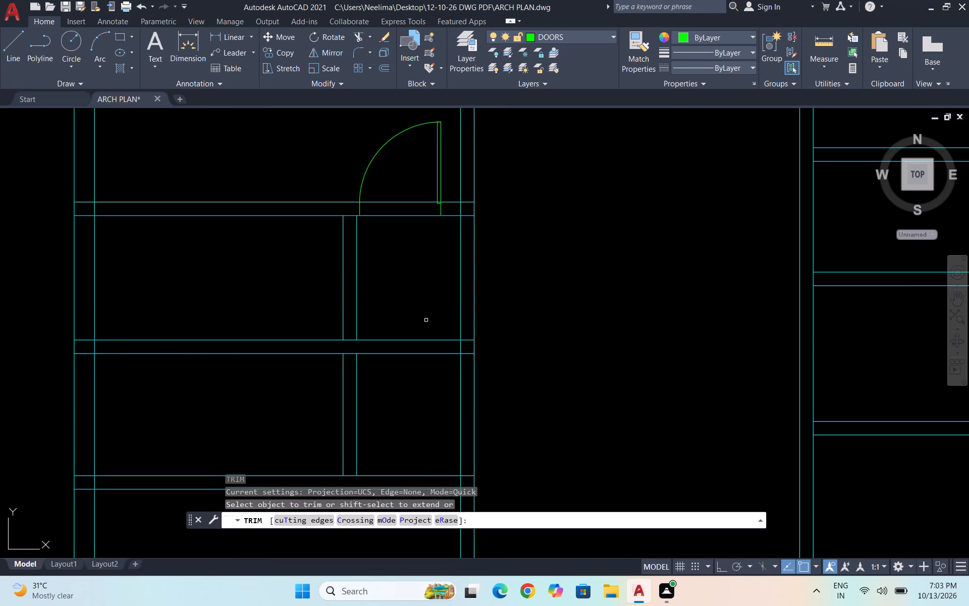
pyautogui.moveTo(420, 319); pyautogui.dragTo(540, 286)
pyautogui.scroll(-2, 489, 265)
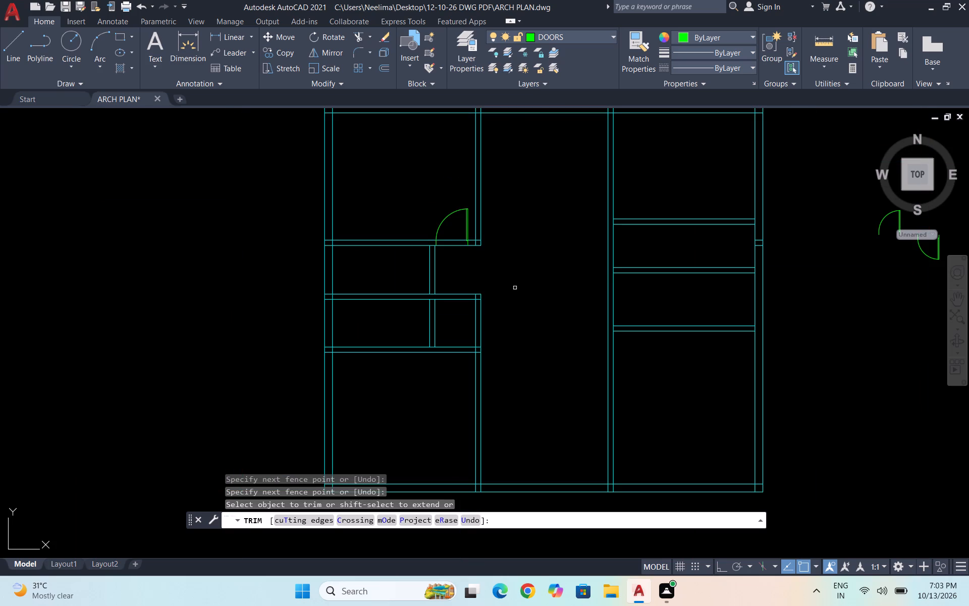
pyautogui.press('Escape')
pyautogui.press('Escape')
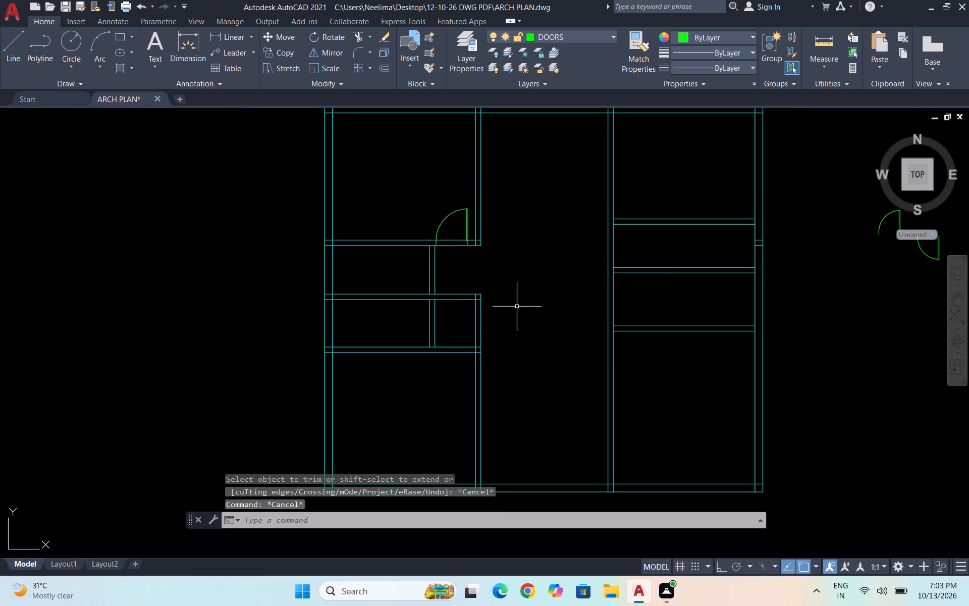
# Delete the two short stray horizontal lines inside the outer right wall.
pyautogui.scroll(-1, 467, 285)
pyautogui.scroll(3, 614, 266)
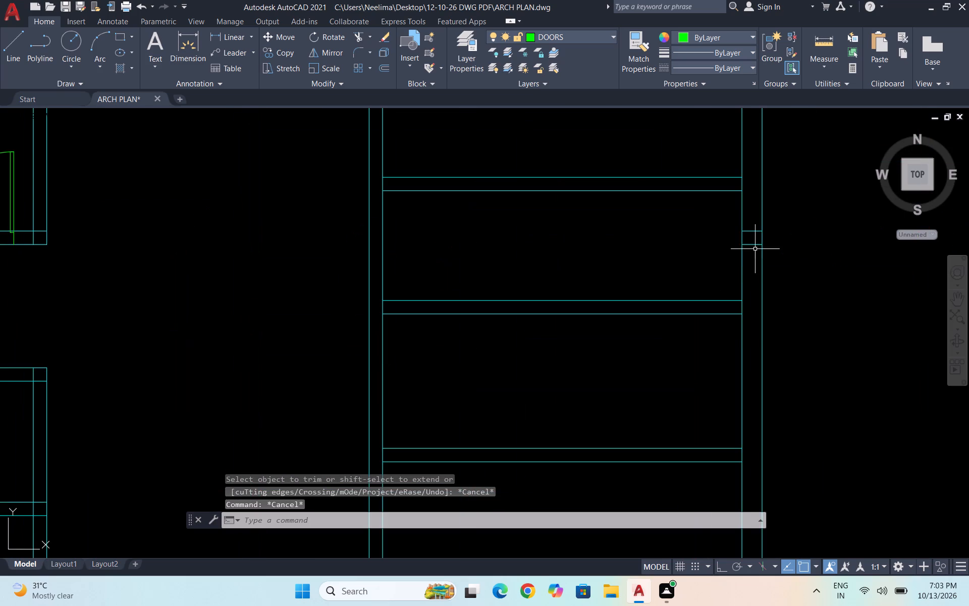
pyautogui.click(758, 248)
pyautogui.click(746, 228)
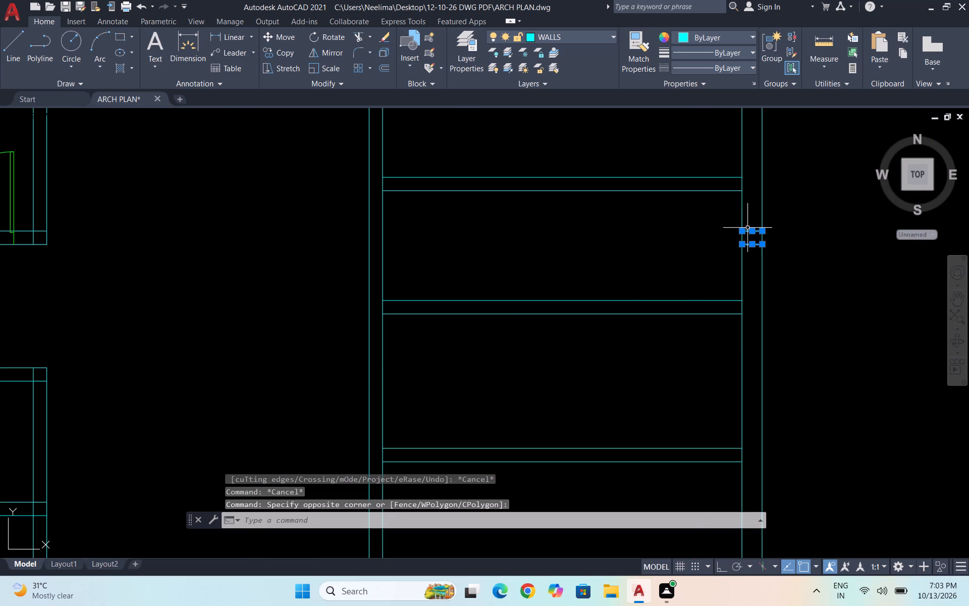
pyautogui.press('Delete')
# Trim the right outer wall's inner line where it borders the upper and lower small right rooms.
pyautogui.write('TR')
pyautogui.press('Return')
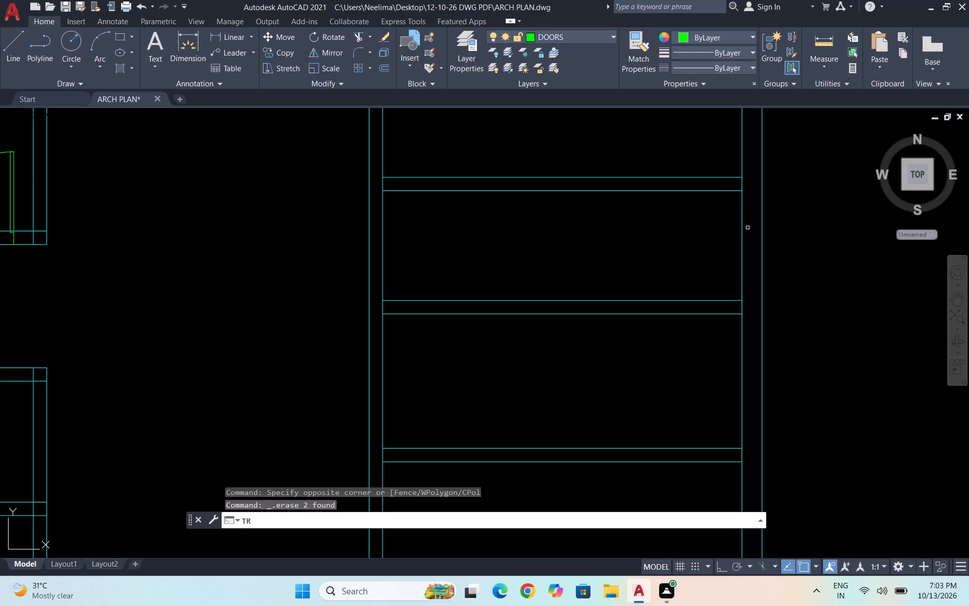
pyautogui.scroll(-1, 740, 234)
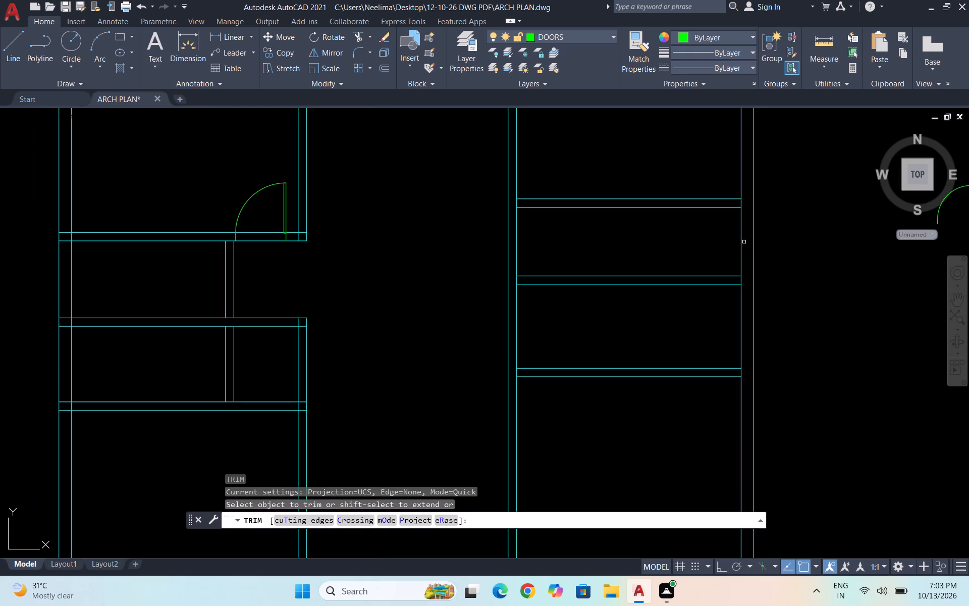
pyautogui.click(744, 242)
pyautogui.click(723, 247)
pyautogui.click(745, 315)
pyautogui.click(695, 329)
pyautogui.press('Escape')
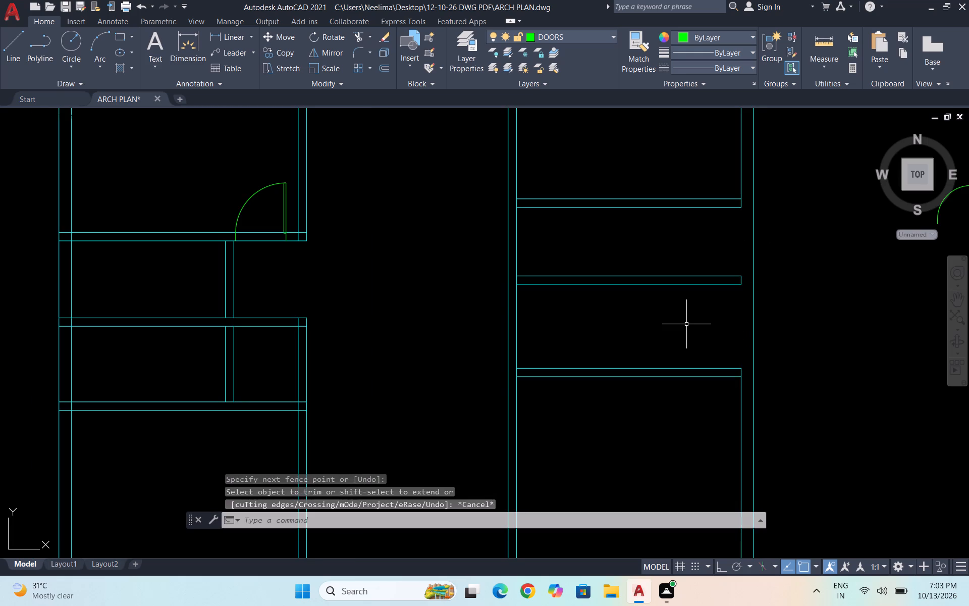
# Draw separate vertical lines closing the right ends of the lower and upper small right rooms between their horizontal wall lines.
pyautogui.press('l')
pyautogui.press('Return')
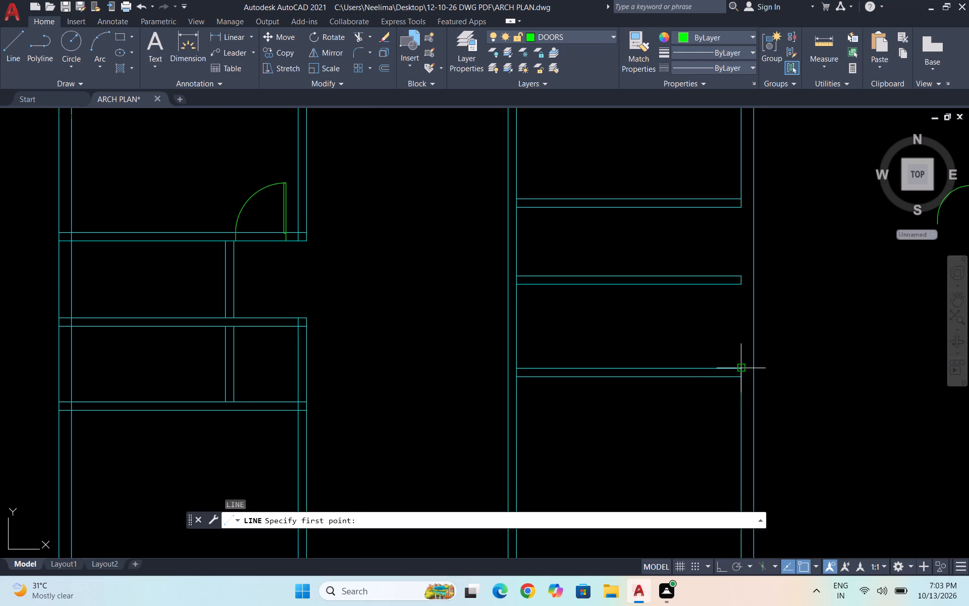
pyautogui.click(739, 368)
pyautogui.click(742, 284)
pyautogui.press('Escape')
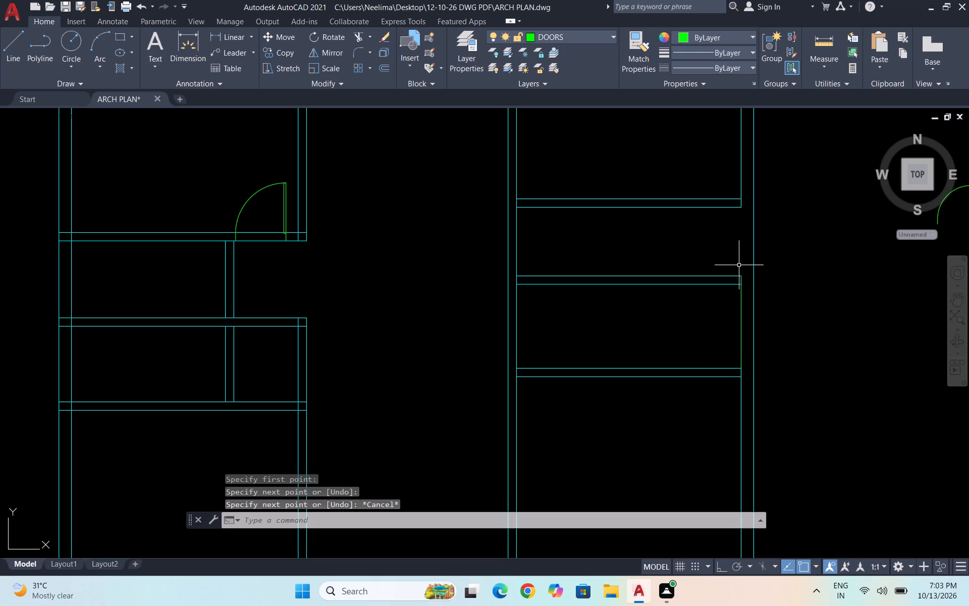
pyautogui.press('space')
pyautogui.click(742, 272)
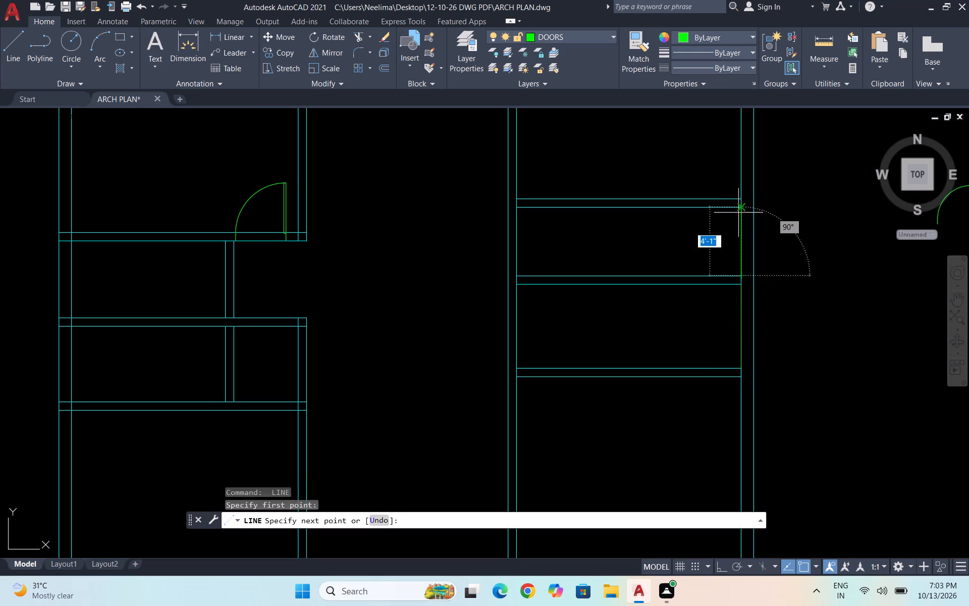
pyautogui.click(738, 207)
pyautogui.press('space')
# Match the two new closing lines' properties to the outer wall line on the WALLS layer.
pyautogui.click(643, 67)
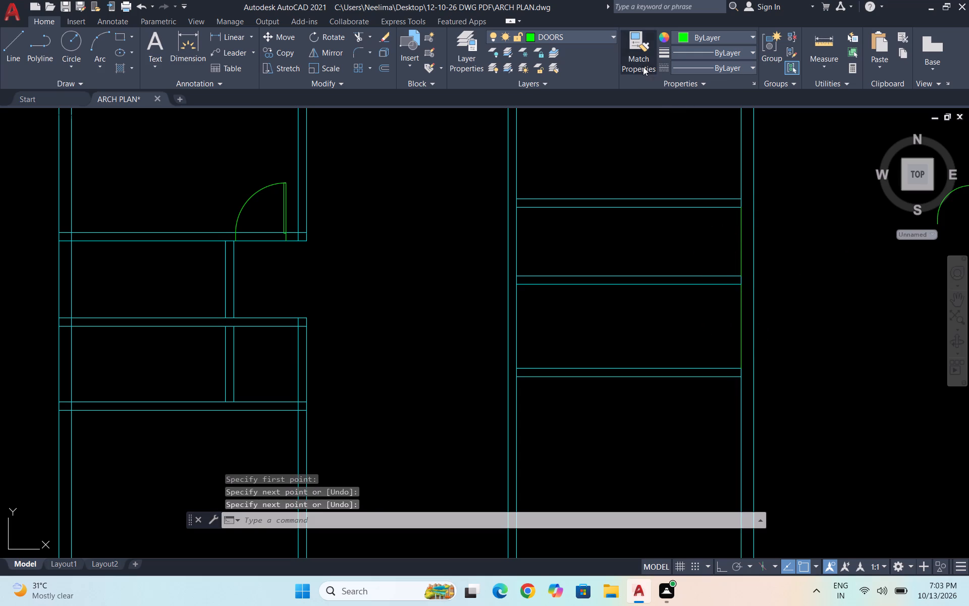
pyautogui.click(755, 315)
pyautogui.click(742, 323)
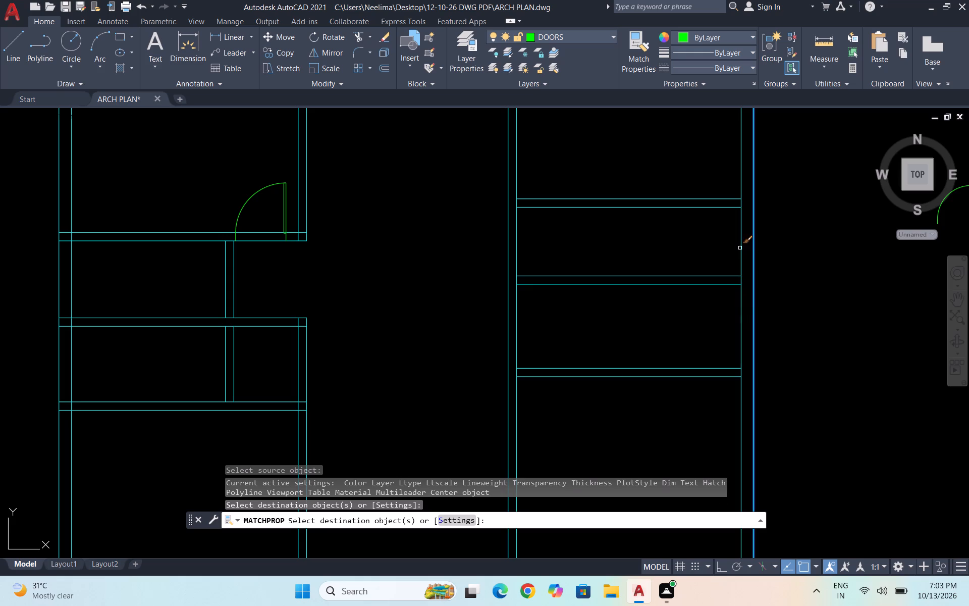
pyautogui.click(739, 247)
pyautogui.press('Escape')
# Try to trim both vertical partition lines in the lower small left room with a fence across them.
pyautogui.scroll(-2, 673, 320)
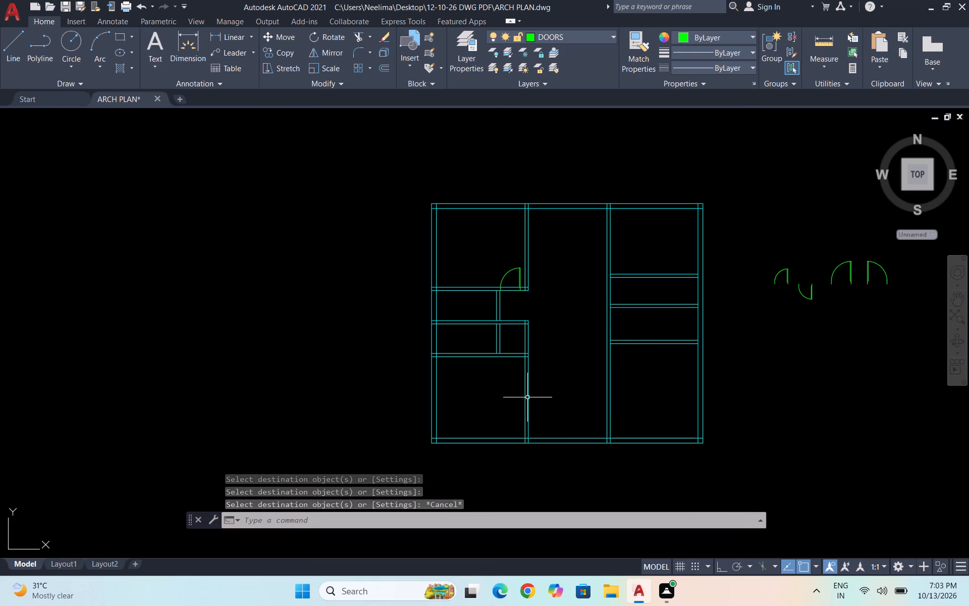
pyautogui.scroll(1, 520, 377)
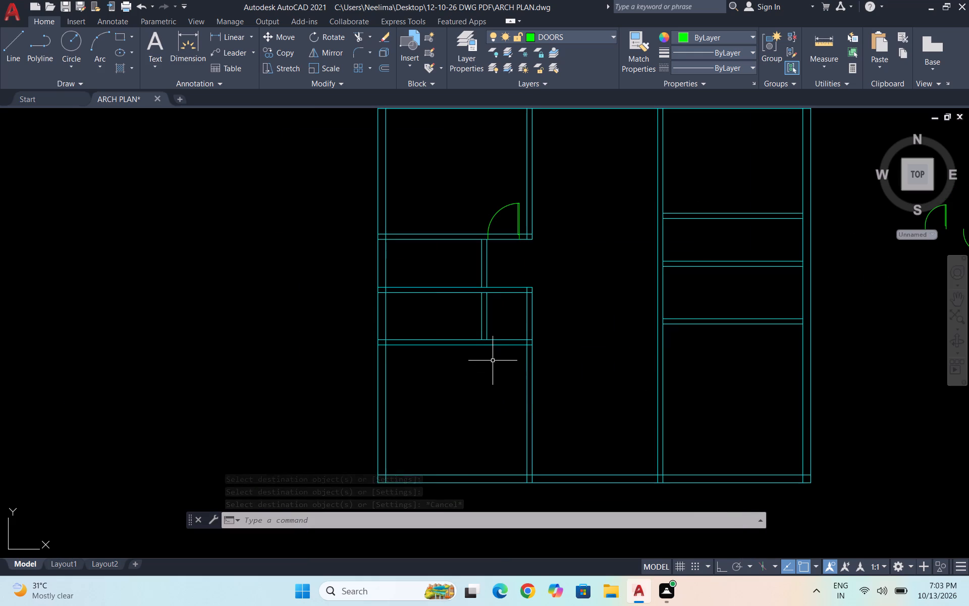
pyautogui.write('TR')
pyautogui.press('Return')
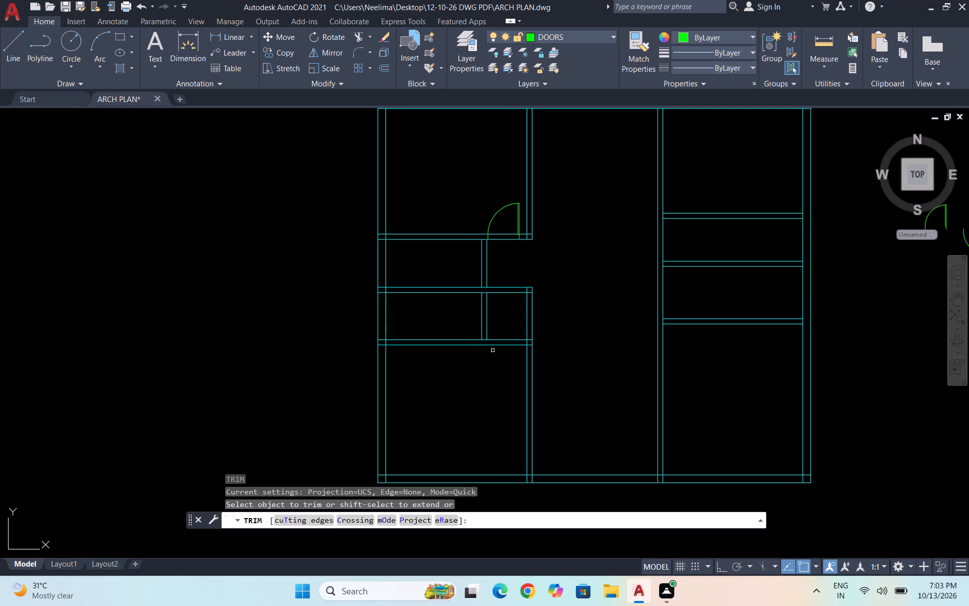
pyautogui.keyDown('shift'); pyautogui.moveTo(460, 332); pyautogui.dragTo(494, 324); pyautogui.keyUp('shift')
pyautogui.scroll(-2, 430, 368)
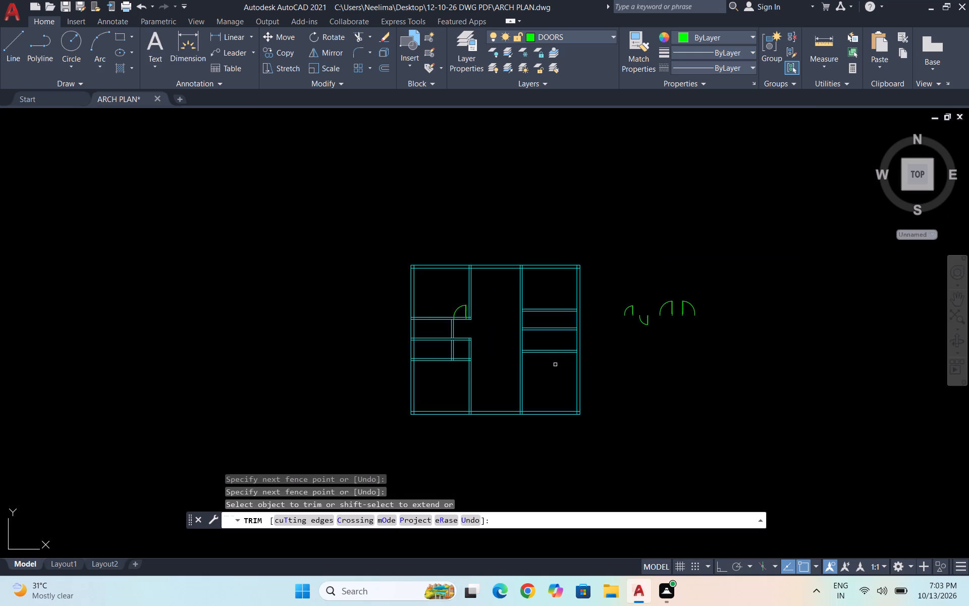
pyautogui.scroll(1, 567, 345)
pyautogui.press('Escape')
# Build a 6" partition in the upper small right room by offsetting its right inner wall line 9' inward and adding a parallel line 6" beyond.
pyautogui.scroll(2, 563, 335)
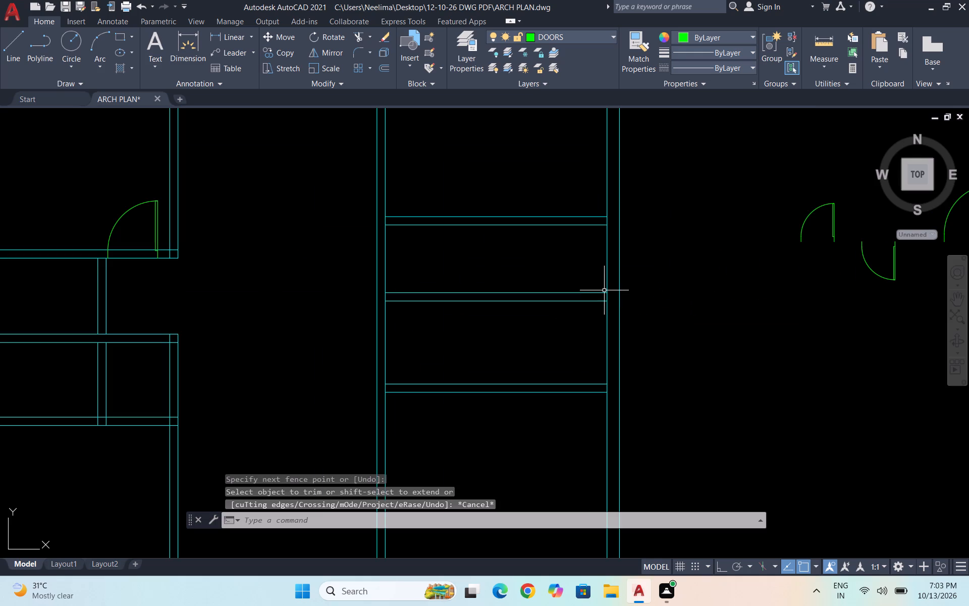
pyautogui.click(608, 262)
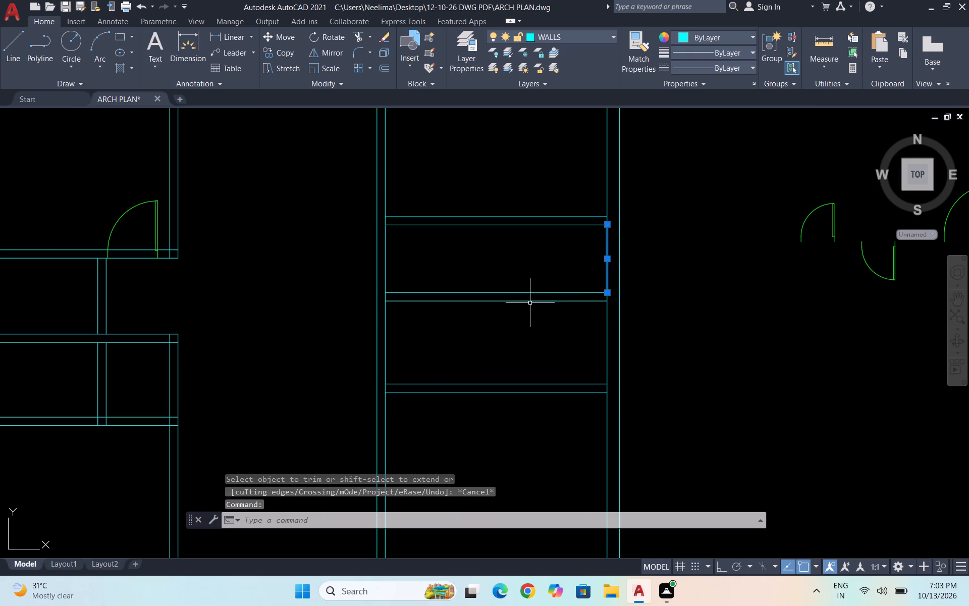
pyautogui.press('o')
pyautogui.press('Return')
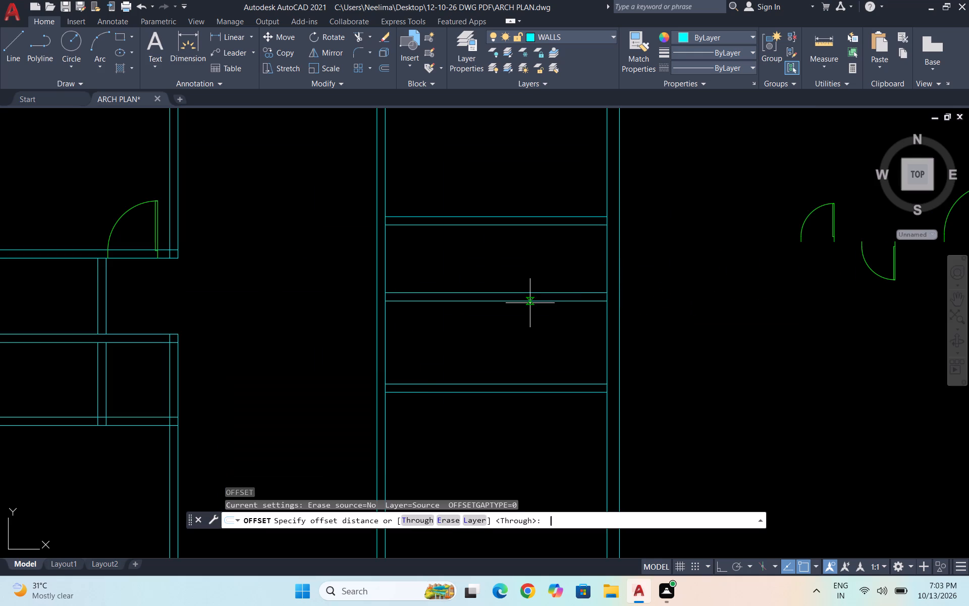
pyautogui.write("9'")
pyautogui.press('Return')
pyautogui.click(463, 247)
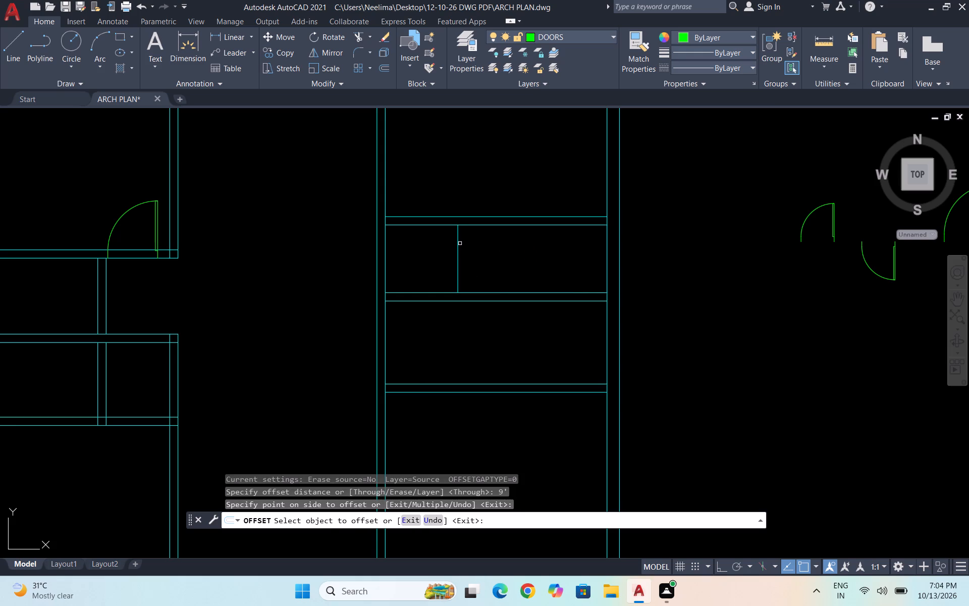
pyautogui.click(460, 243)
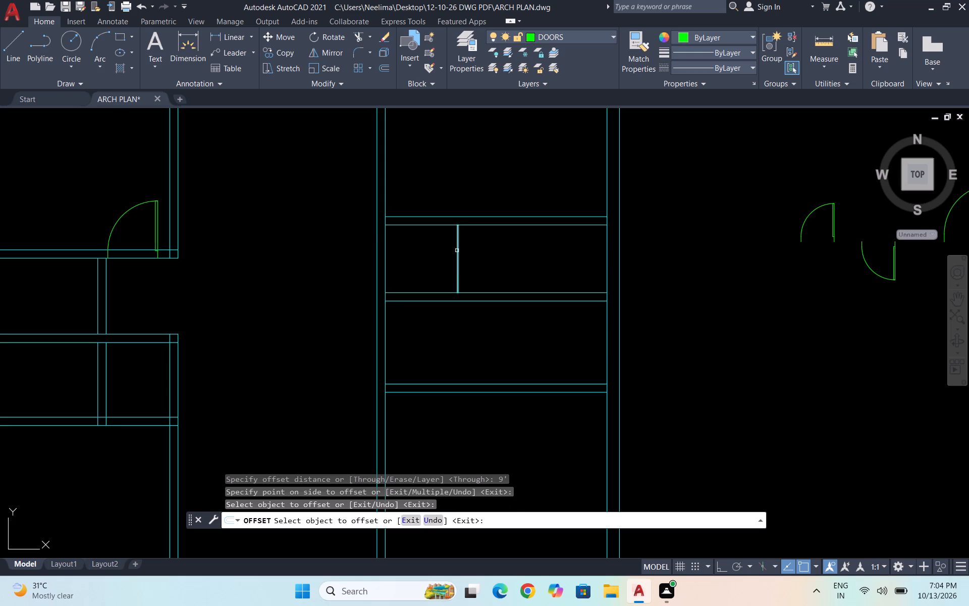
pyautogui.click(457, 250)
pyautogui.write('6"')
pyautogui.press('Return')
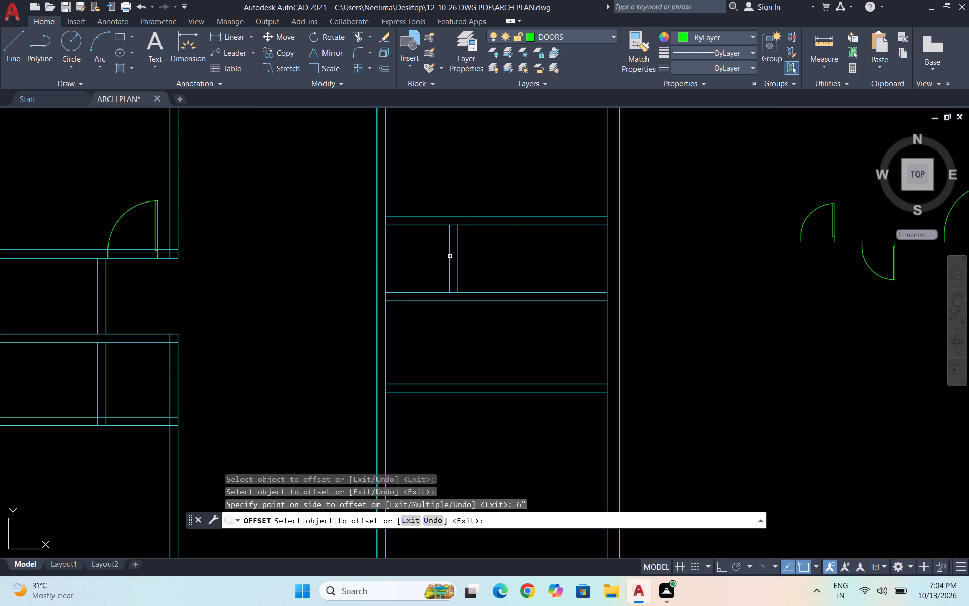
# Build a matching 6" partition in the lower small right room, offset 9' inward from its right inner wall line.
pyautogui.click(610, 333)
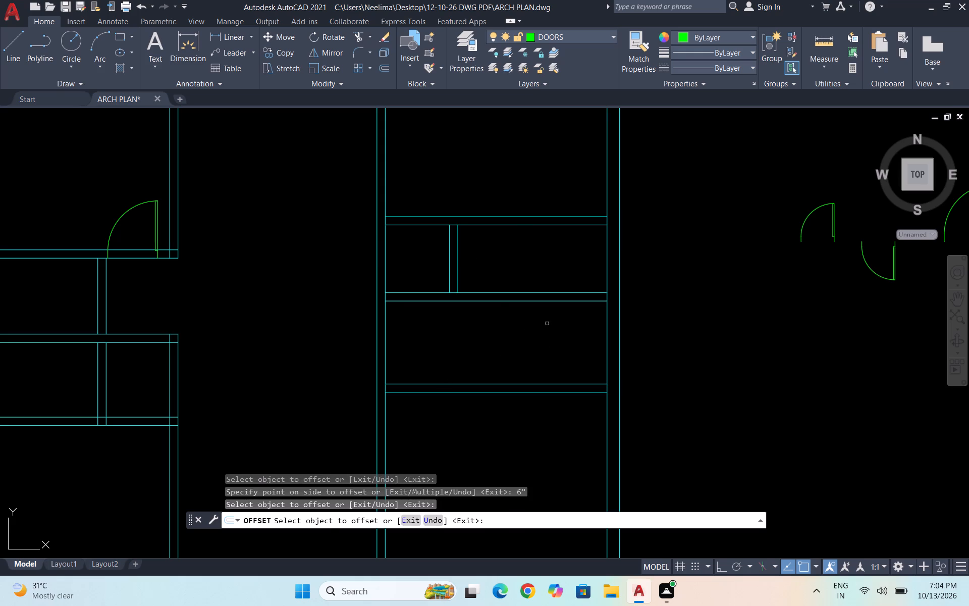
pyautogui.click(608, 336)
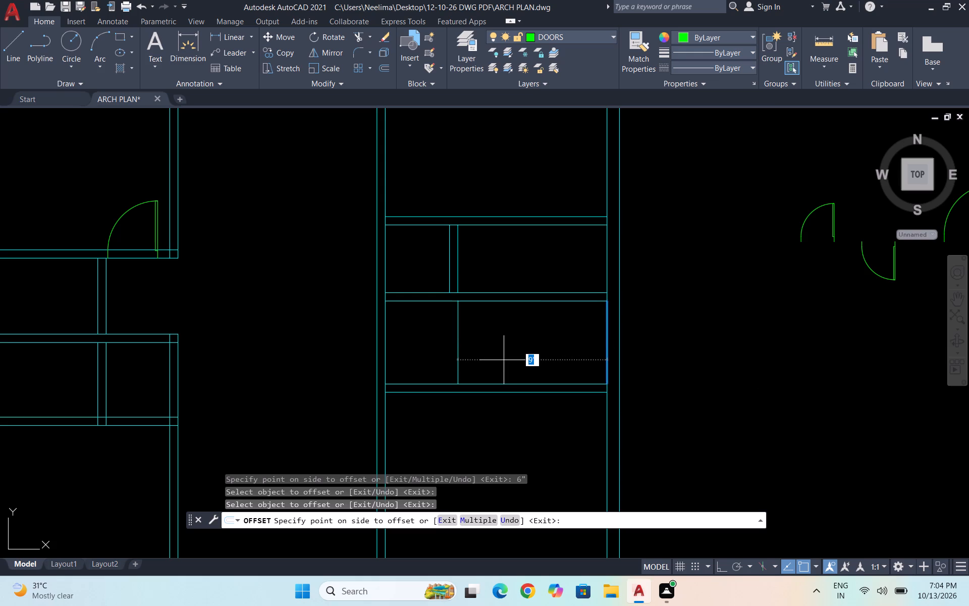
pyautogui.write("9'")
pyautogui.press('Return')
pyautogui.click(458, 327)
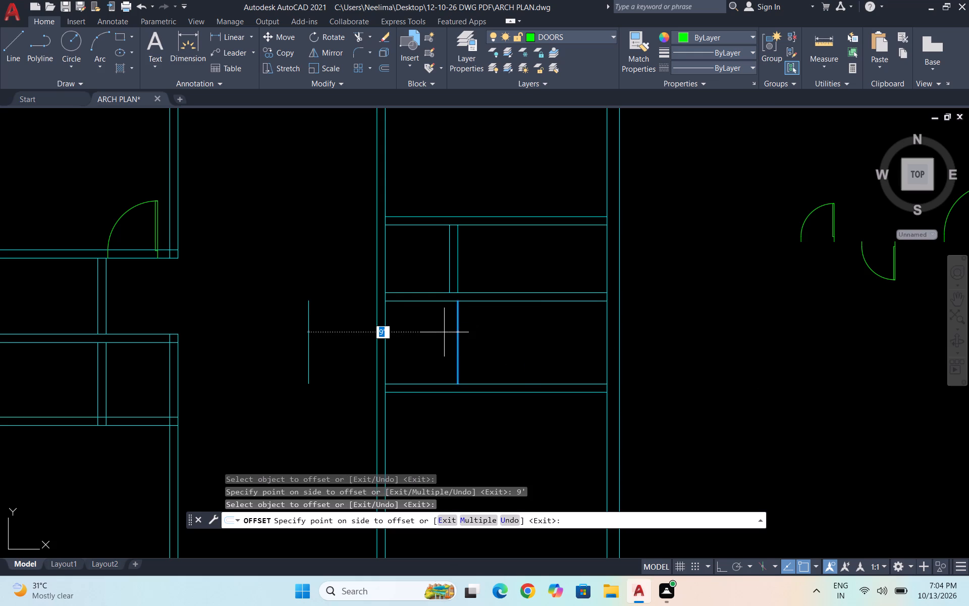
pyautogui.write('6"')
pyautogui.press('Return')
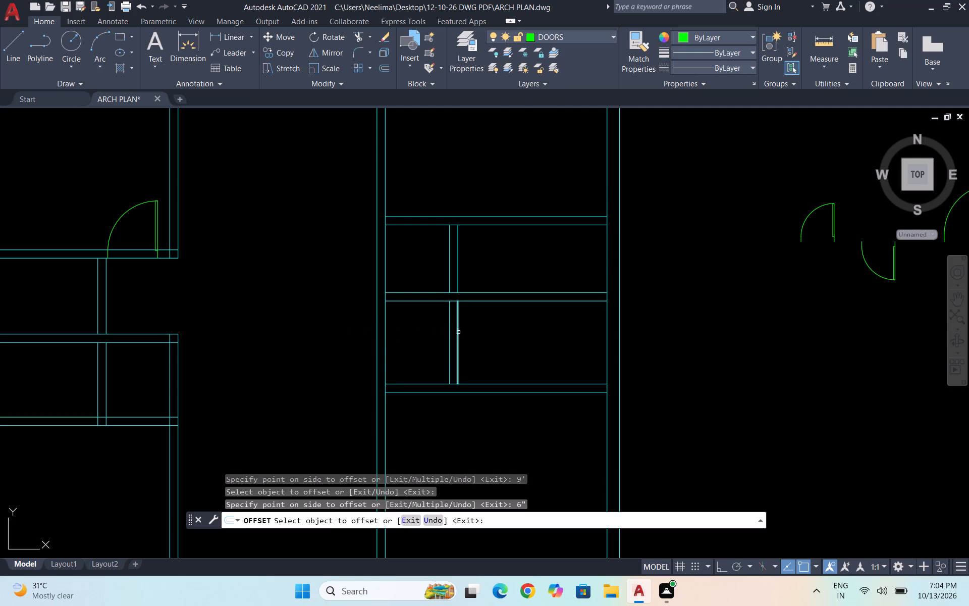
pyautogui.press('Escape')
pyautogui.press('Escape')
pyautogui.press('Escape')
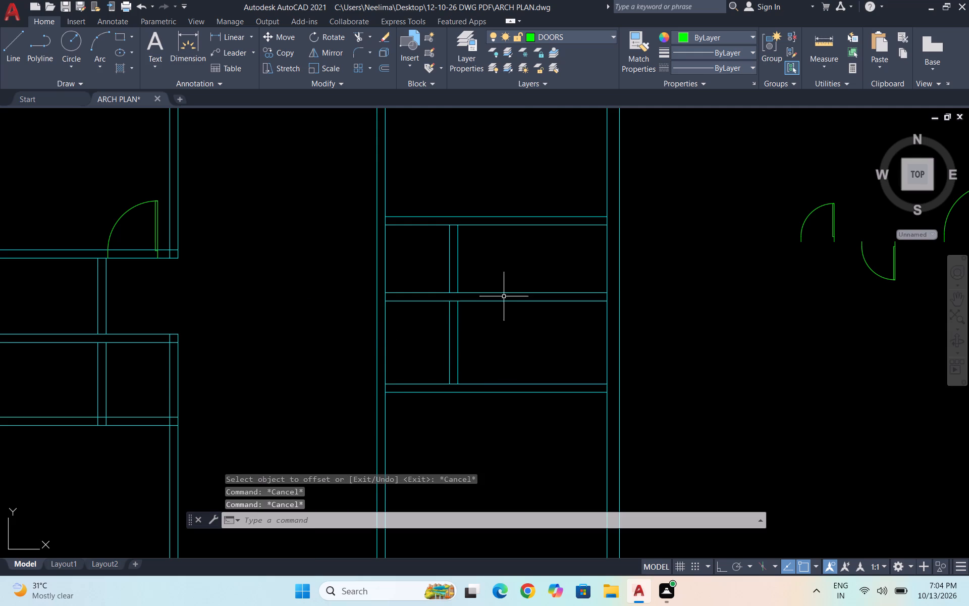
pyautogui.scroll(-2, 506, 291)
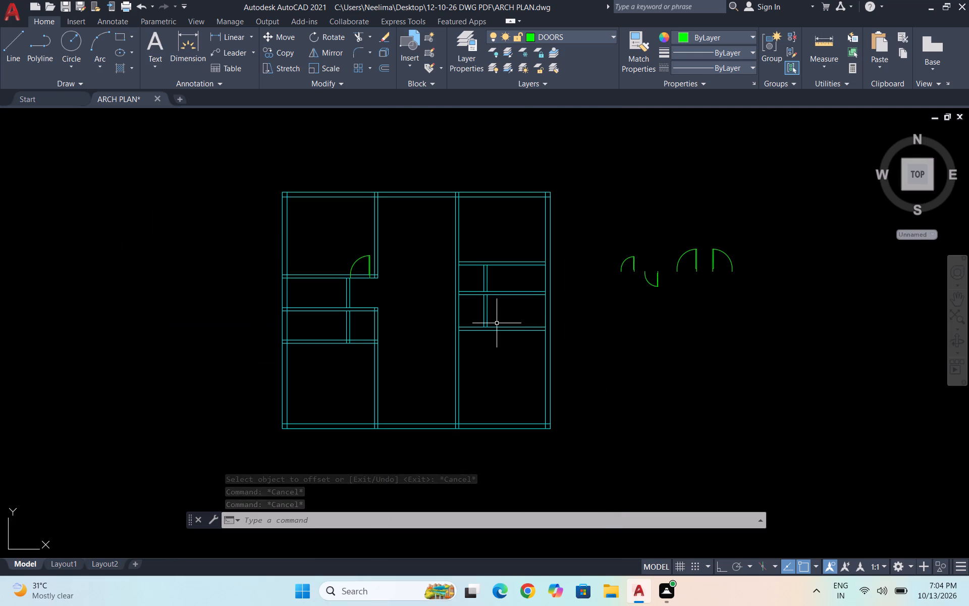
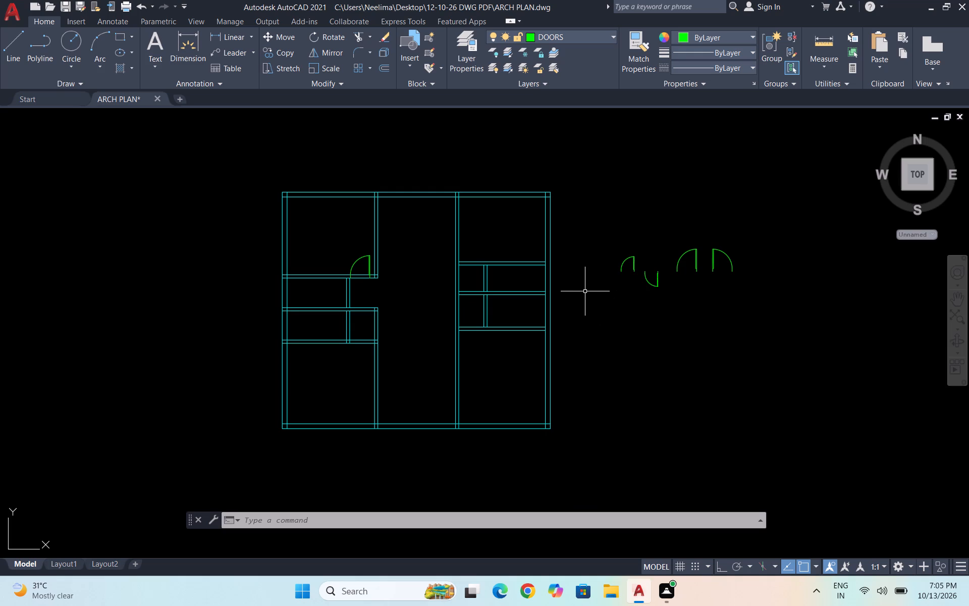
# Copy the small downward-swinging spare door onto the top wall of the upper small left room, just left of its partition.
pyautogui.scroll(3, 656, 278)
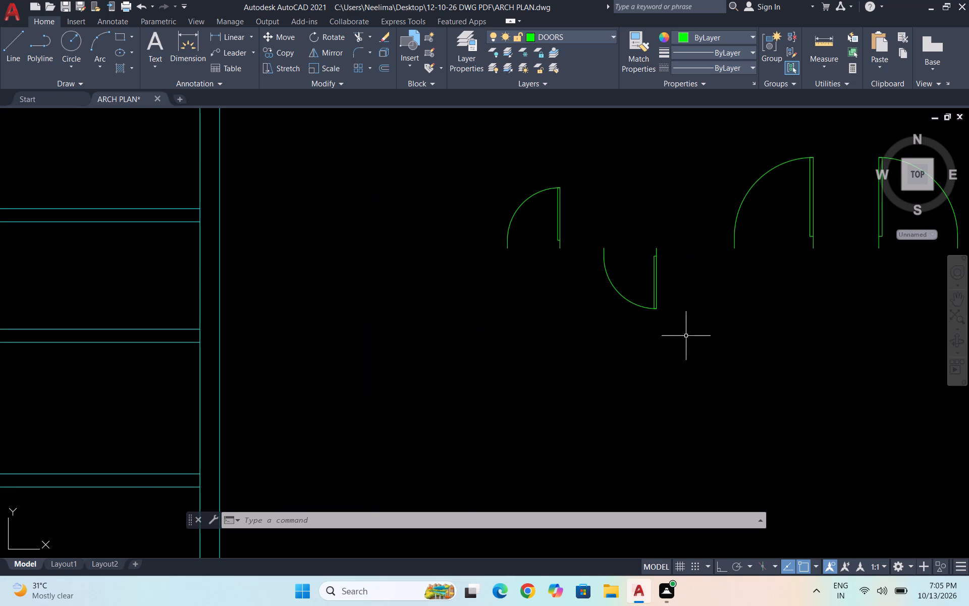
pyautogui.moveTo(686, 336); pyautogui.dragTo(664, 323)
pyautogui.click(596, 241)
pyautogui.write('CO')
pyautogui.press('Return')
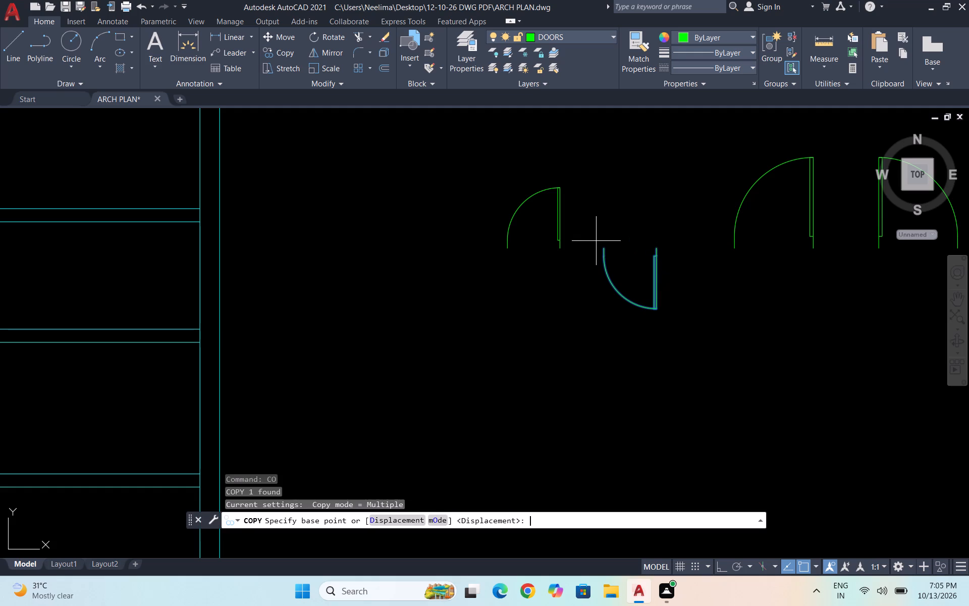
pyautogui.click(656, 246)
pyautogui.scroll(-2, 703, 242)
pyautogui.scroll(1, 151, 275)
pyautogui.scroll(2, 179, 243)
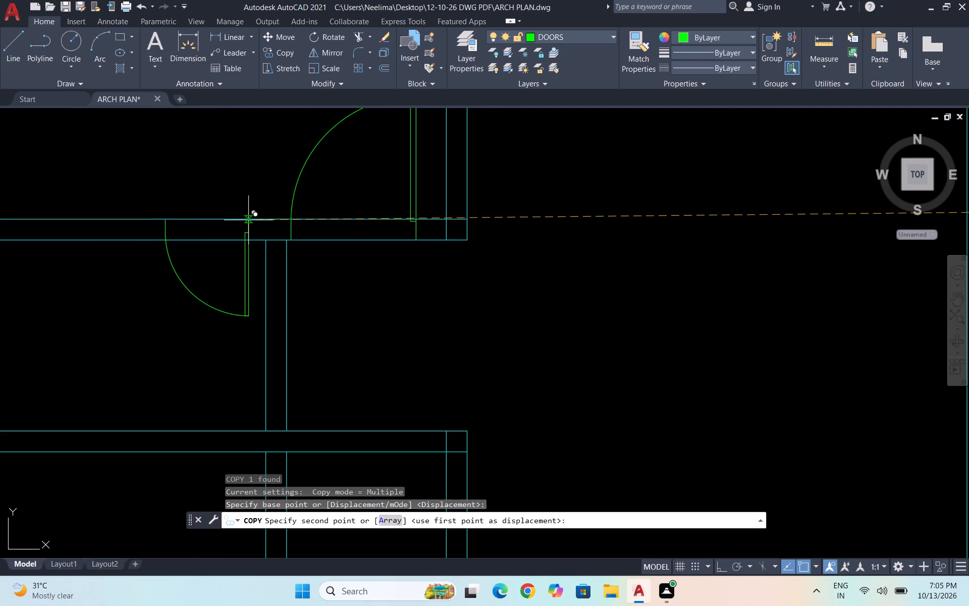
pyautogui.click(249, 220)
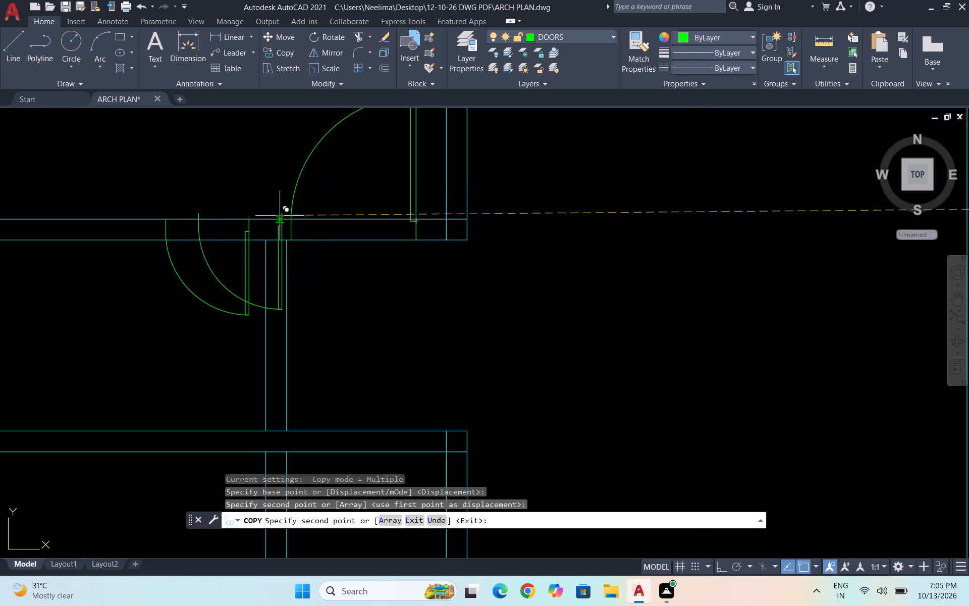
pyautogui.scroll(-1, 260, 238)
pyautogui.scroll(-1, 125, 290)
pyautogui.scroll(-2, 622, 288)
pyautogui.press('Escape')
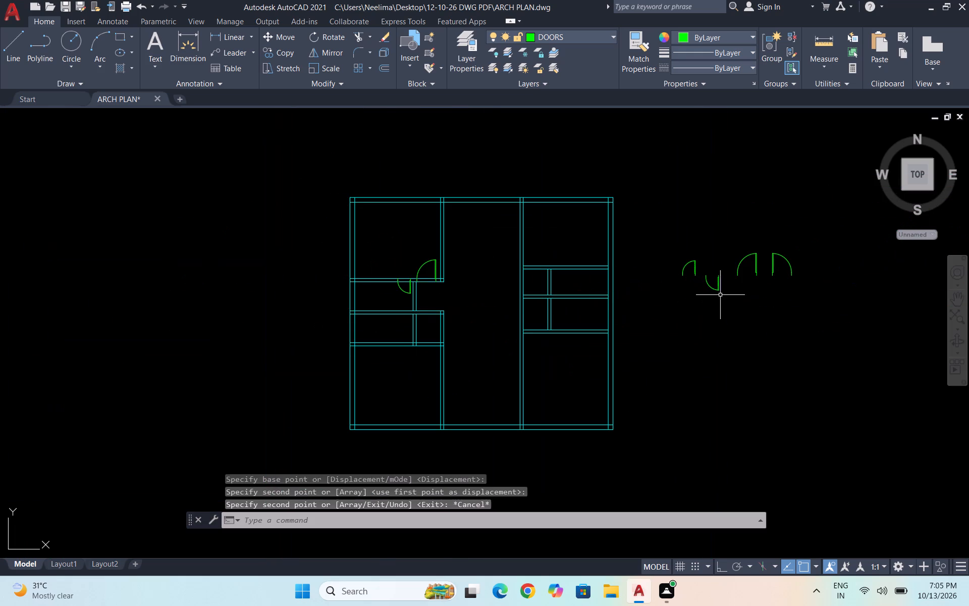
# Rotate the small downward-swinging spare door 180° about its hinge end.
pyautogui.scroll(1, 734, 290)
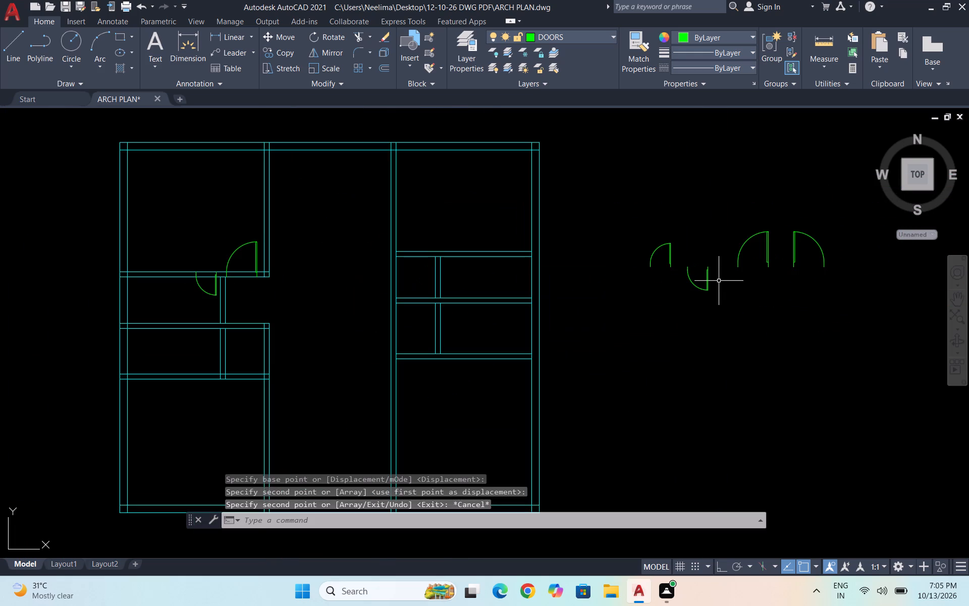
pyautogui.scroll(2, 719, 281)
pyautogui.moveTo(724, 314); pyautogui.dragTo(712, 314)
pyautogui.click(627, 228)
pyautogui.write('RO')
pyautogui.press('Return')
pyautogui.click(680, 240)
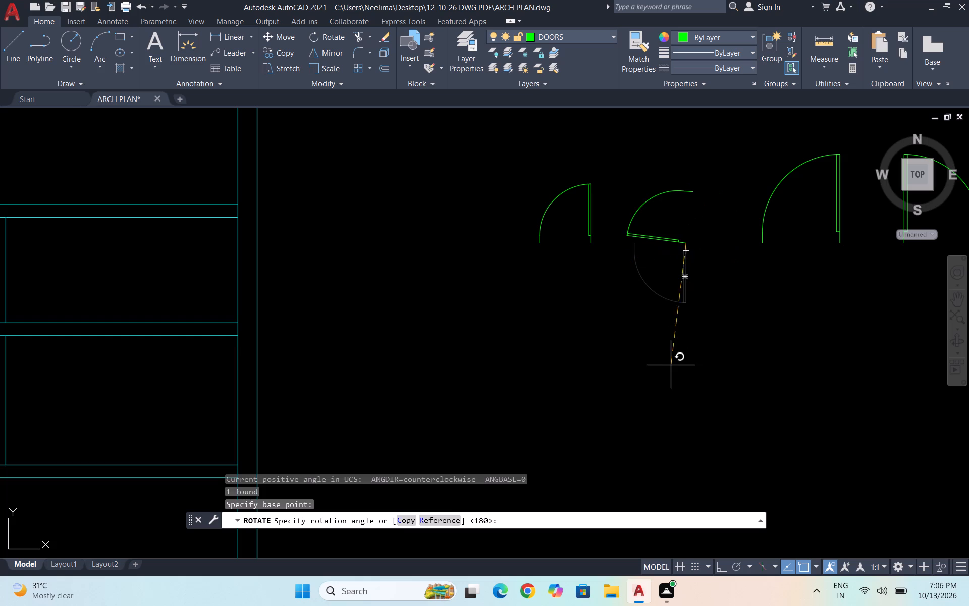
pyautogui.press('F8')
pyautogui.click(663, 367)
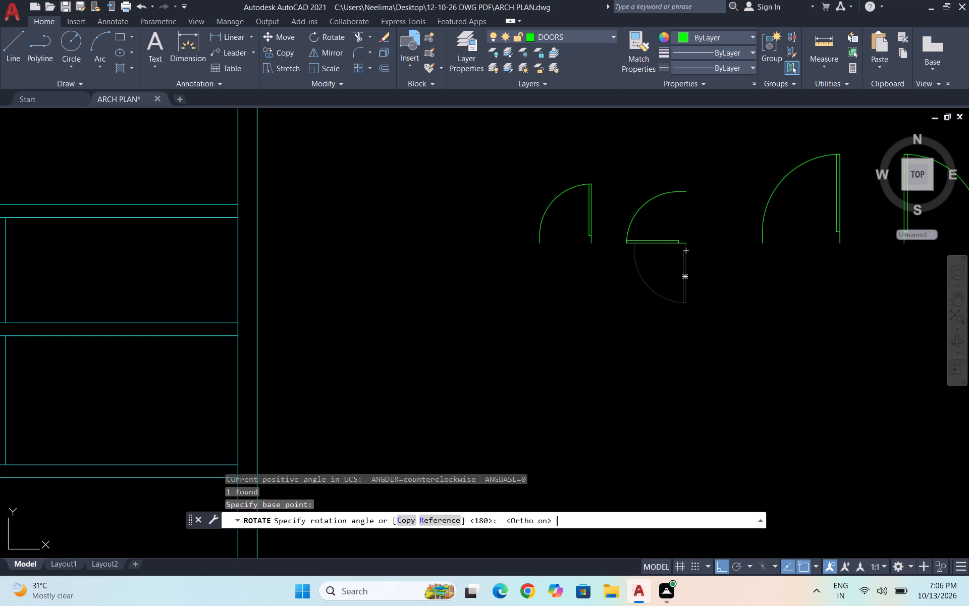
pyautogui.press('space')
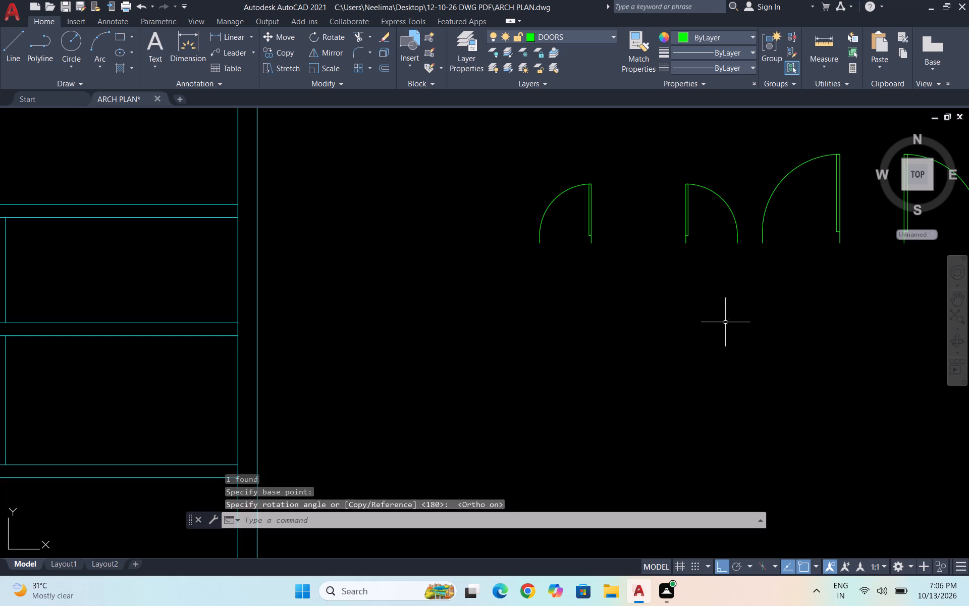
# Rotate the same small spare door a further 90° counterclockwise about its hinge end.
pyautogui.click(750, 260)
pyautogui.click(673, 178)
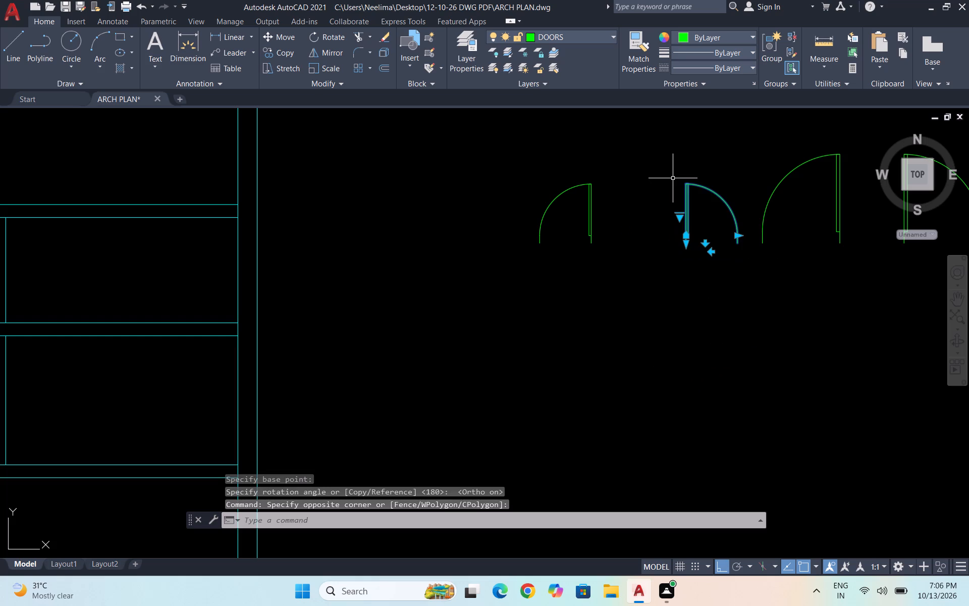
pyautogui.write('RO')
pyautogui.press('Return')
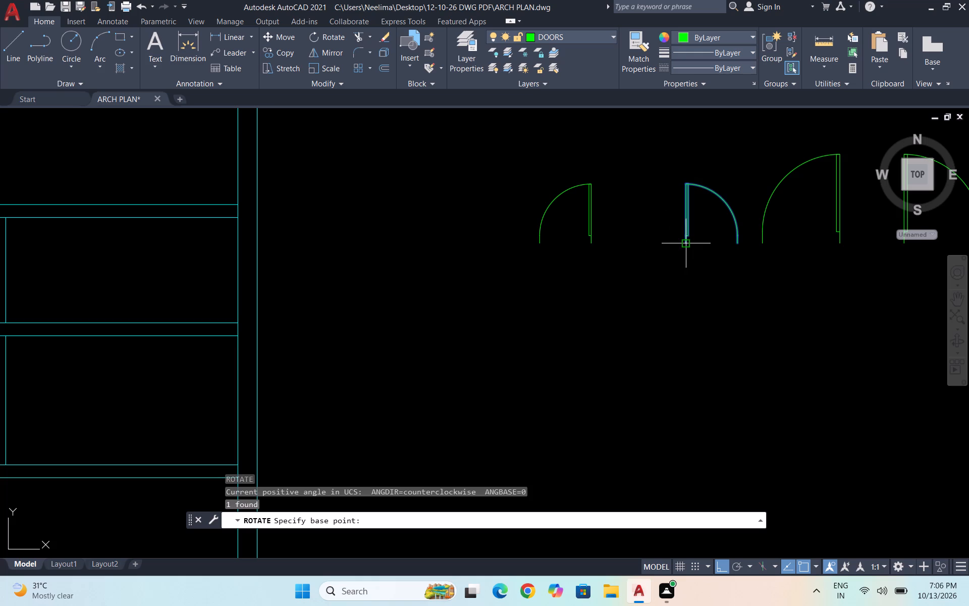
pyautogui.click(690, 243)
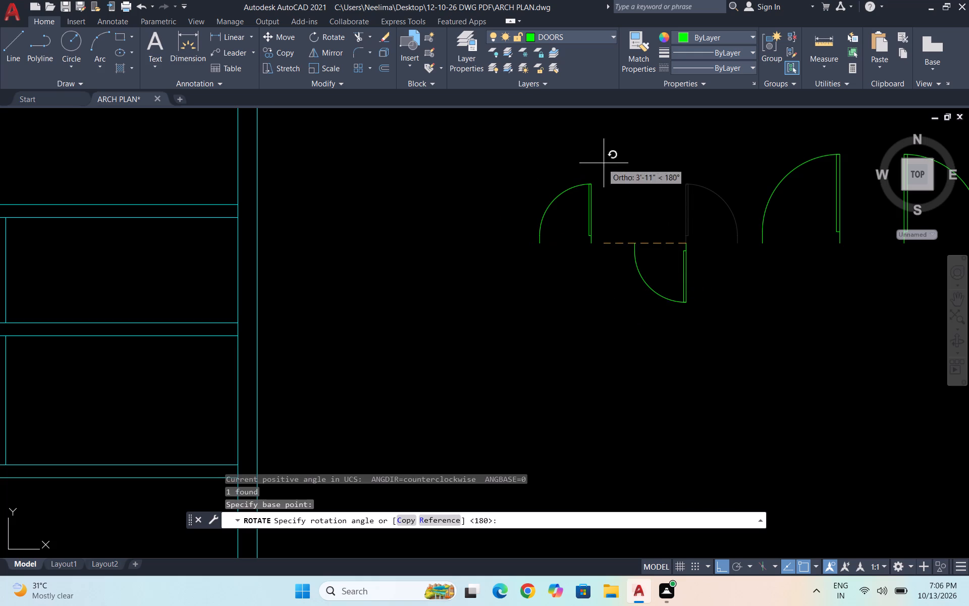
pyautogui.click(676, 169)
# Copy the rotated small spare door onto the partition of the lower small left room, hinged slightly above the room's bottom wall.
pyautogui.moveTo(704, 291); pyautogui.dragTo(696, 283)
pyautogui.click(633, 180)
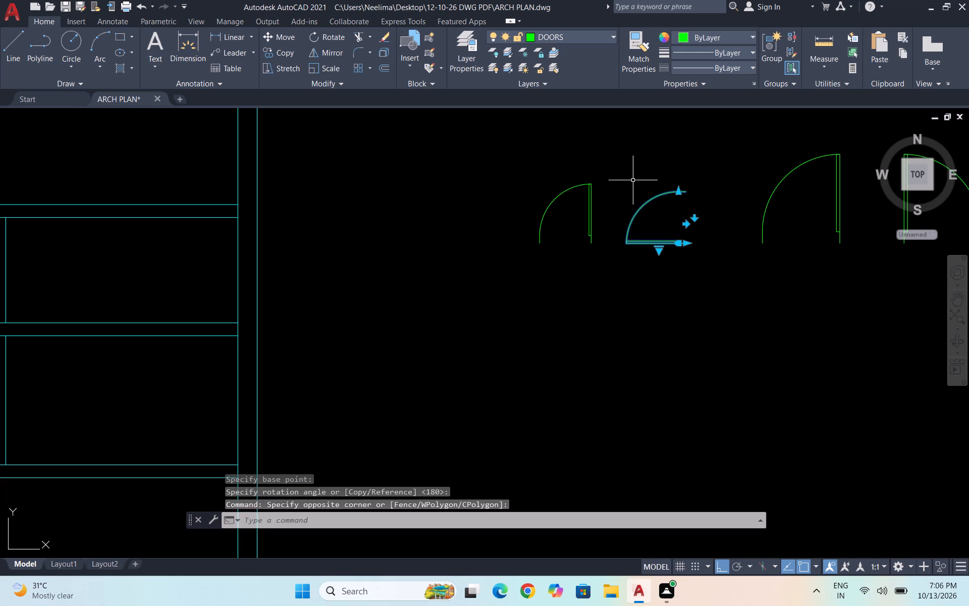
pyautogui.write('CO')
pyautogui.press('Return')
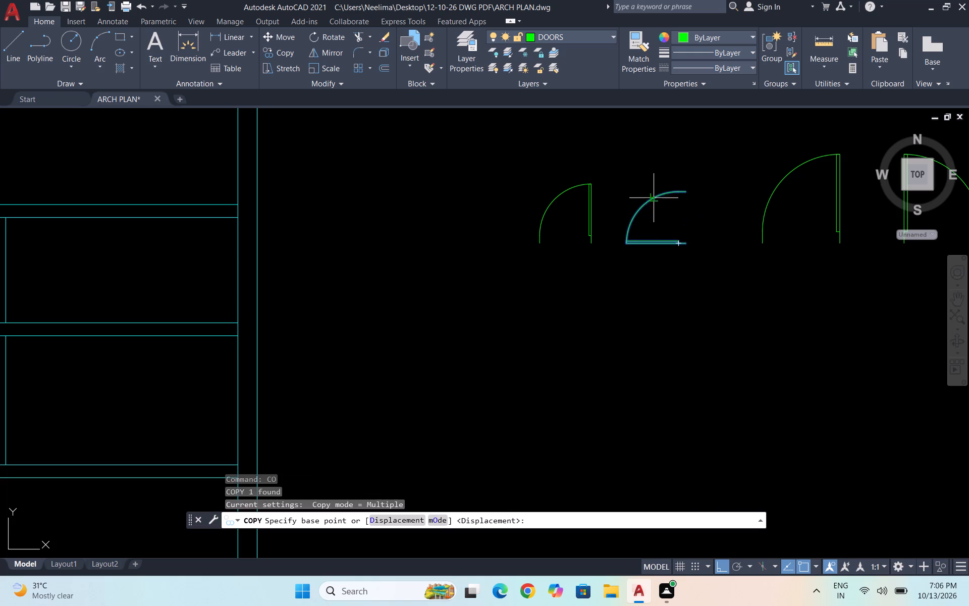
pyautogui.click(689, 243)
pyautogui.scroll(-4, 719, 176)
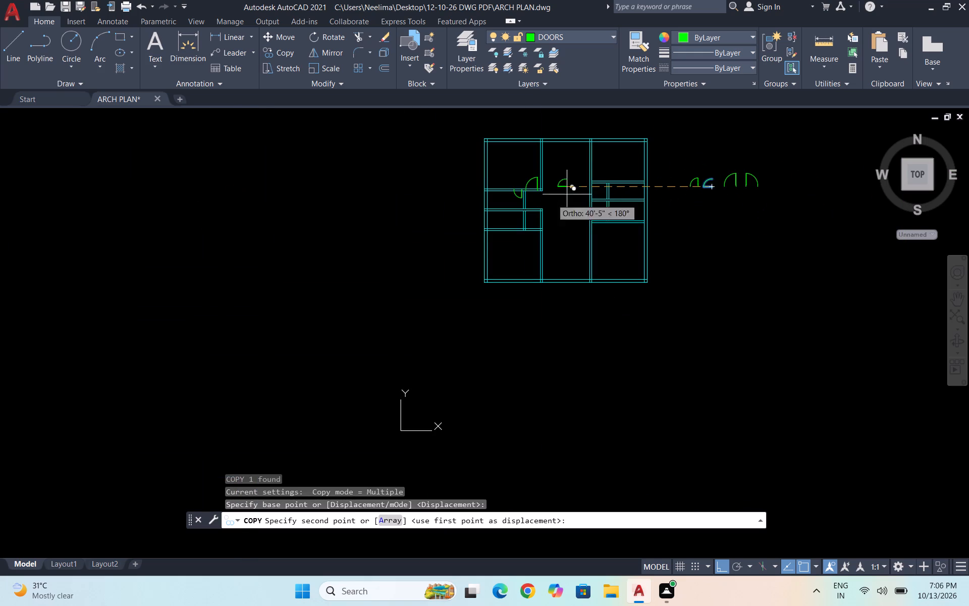
pyautogui.press('F8')
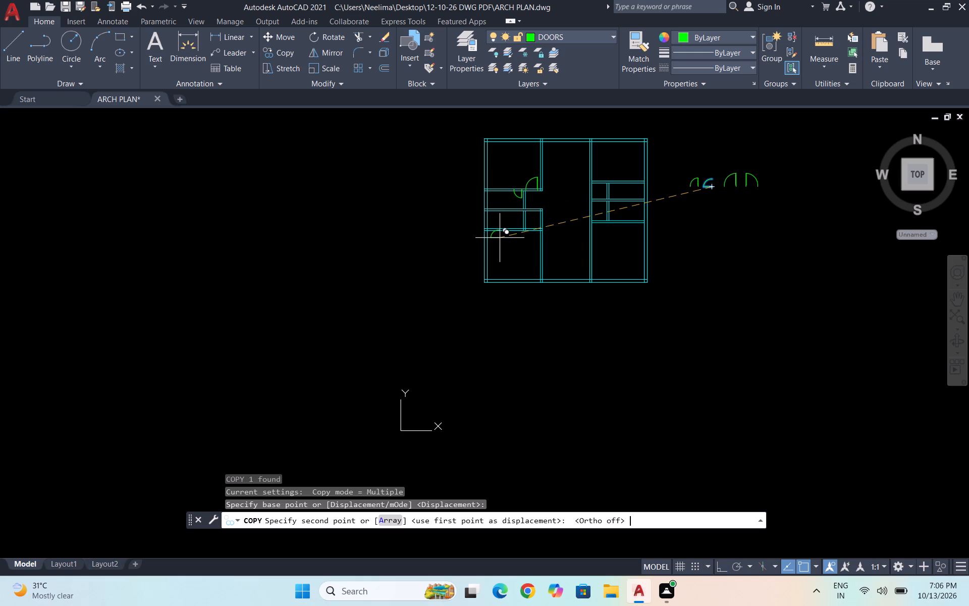
pyautogui.scroll(3, 515, 219)
pyautogui.scroll(2, 554, 238)
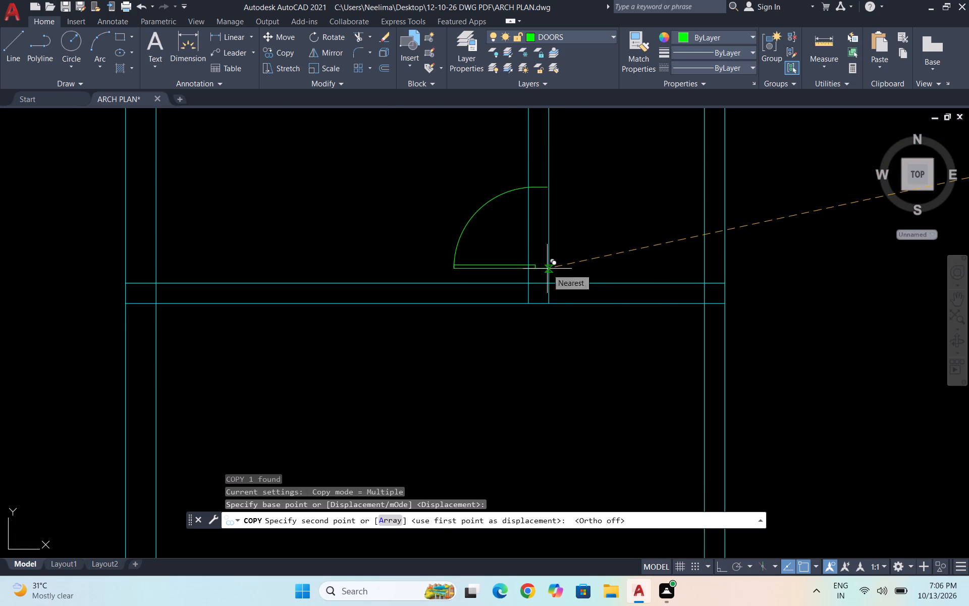
pyautogui.click(547, 269)
pyautogui.scroll(-3, 395, 250)
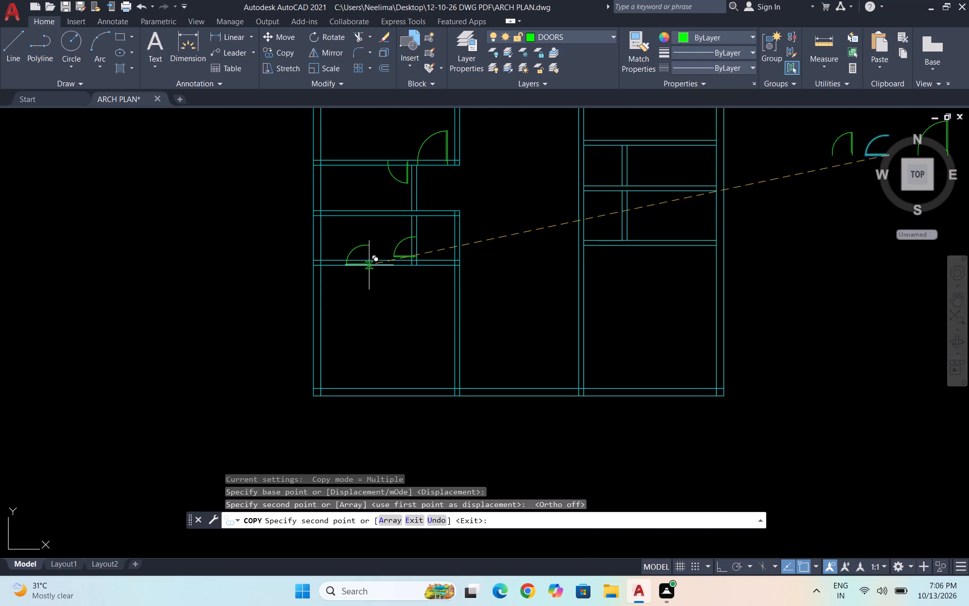
pyautogui.press('Escape')
# Rotate the large spare door with its leaf on the right side 90° counterclockwise about its hinge end.
pyautogui.scroll(-1, 129, 331)
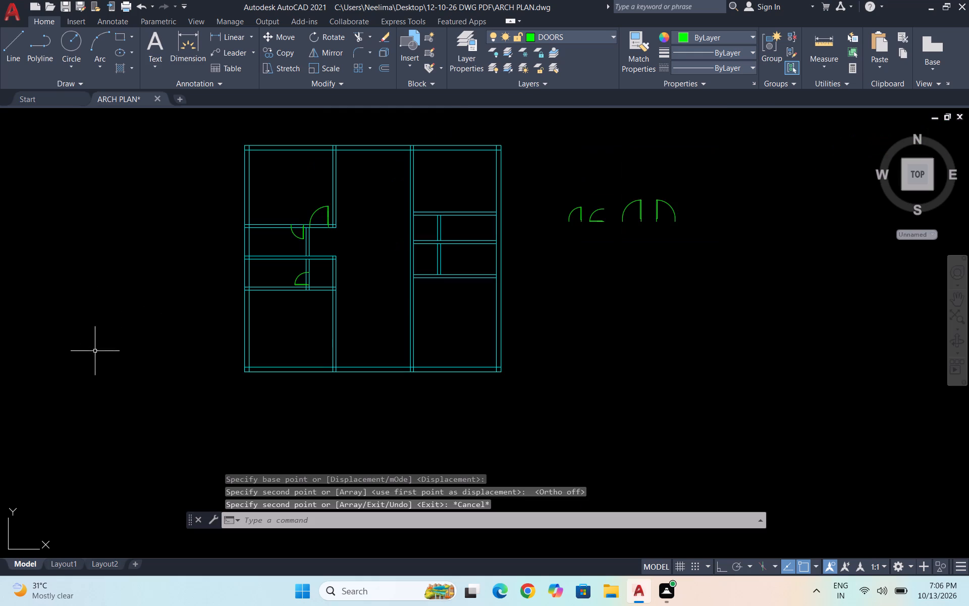
pyautogui.scroll(-1, 197, 385)
pyautogui.scroll(4, 480, 275)
pyautogui.moveTo(496, 343); pyautogui.dragTo(461, 314)
pyautogui.click(396, 237)
pyautogui.write('RO')
pyautogui.press('Return')
pyautogui.click(475, 333)
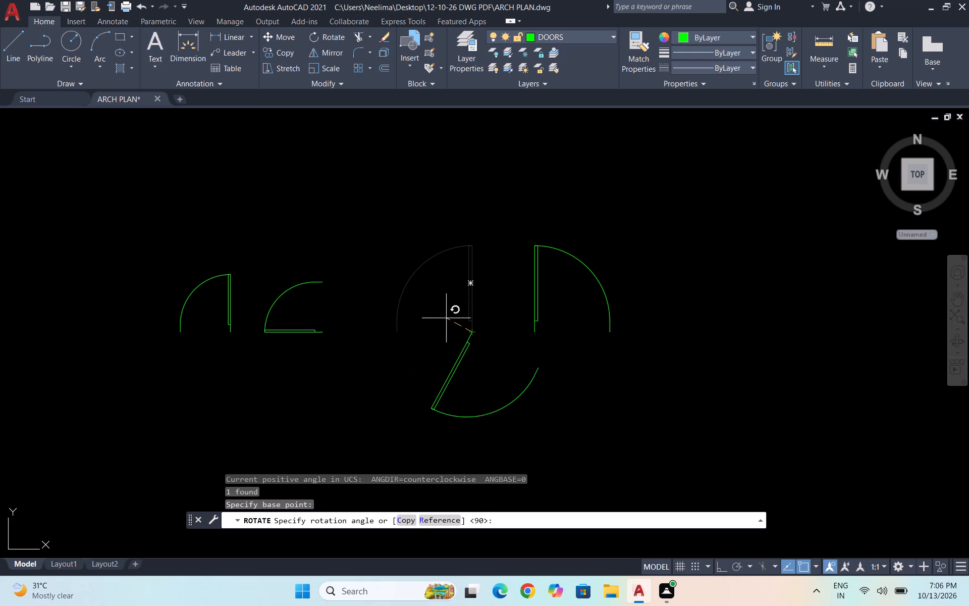
pyautogui.press('F8')
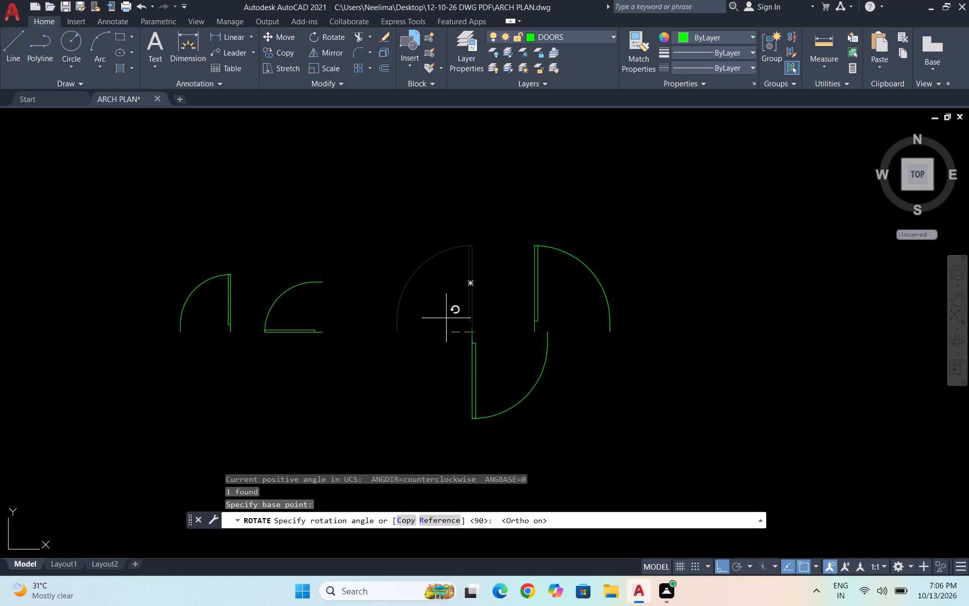
pyautogui.click(487, 271)
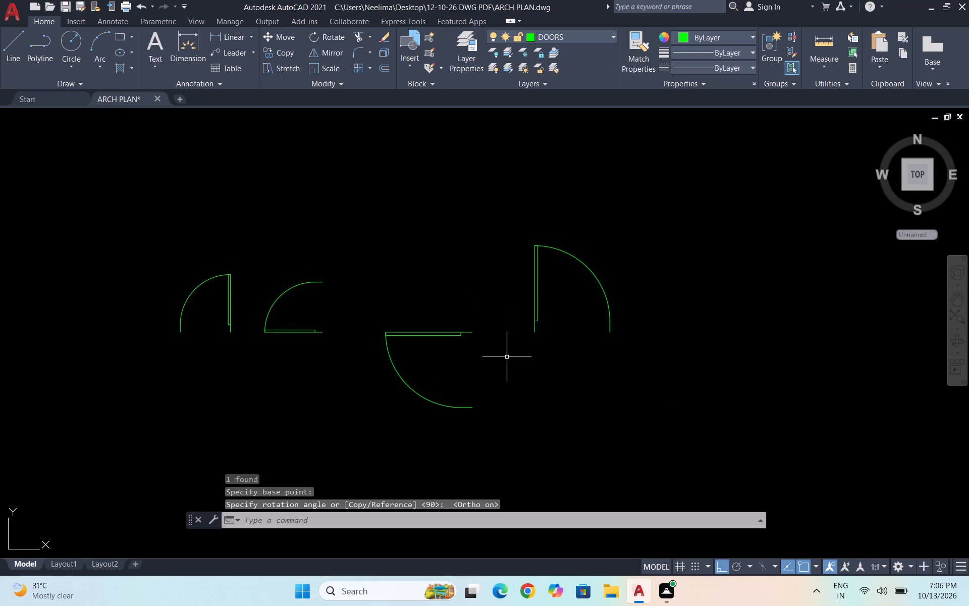
# Copy the rotated large spare door onto the right wall of the large bottom-left room, swinging into the room.
pyautogui.moveTo(509, 465); pyautogui.dragTo(499, 460)
pyautogui.click(387, 313)
pyautogui.write('CO')
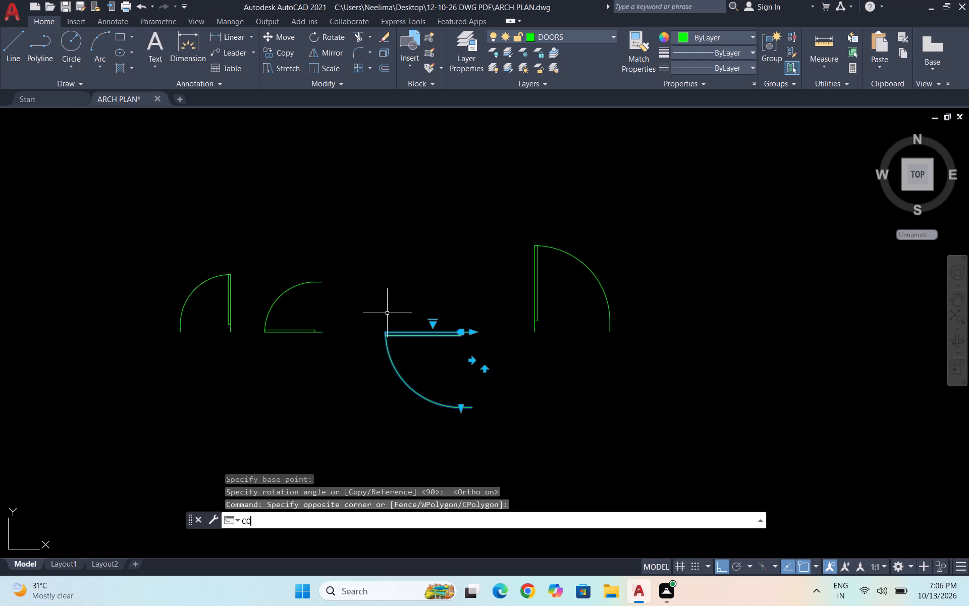
pyautogui.press('Return')
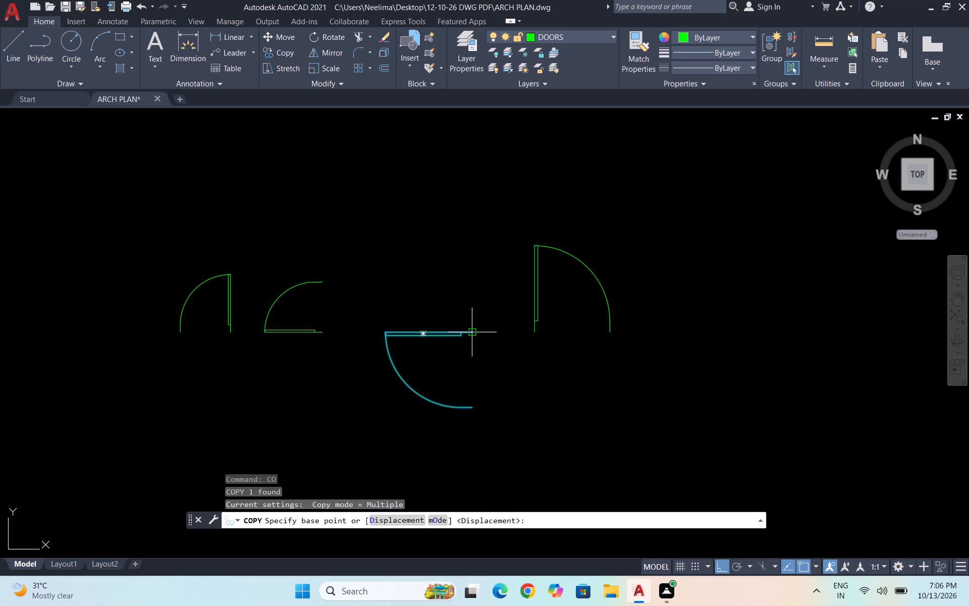
pyautogui.click(473, 332)
pyautogui.scroll(-3, 527, 304)
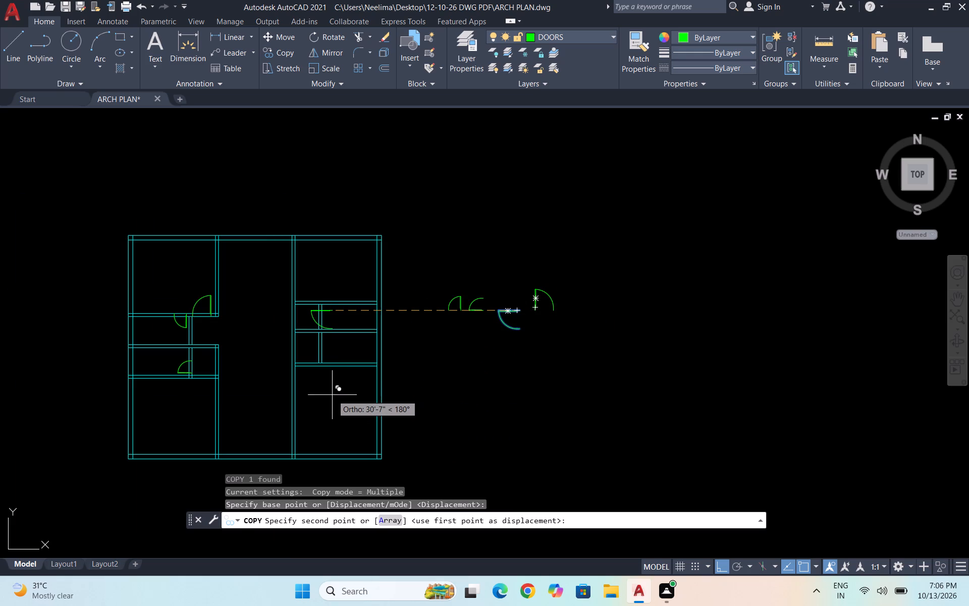
pyautogui.press('F8')
pyautogui.scroll(2, 191, 417)
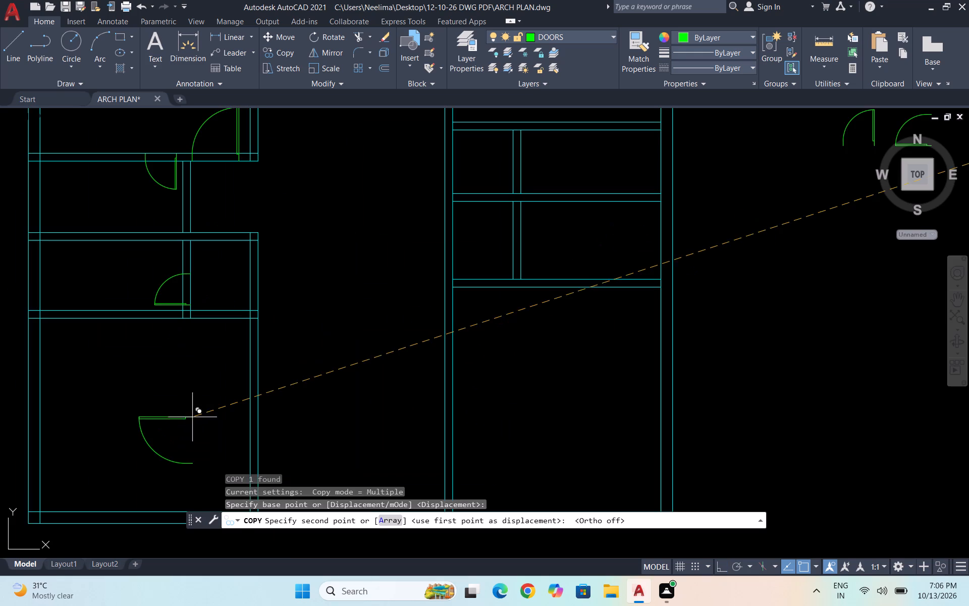
pyautogui.scroll(1, 223, 397)
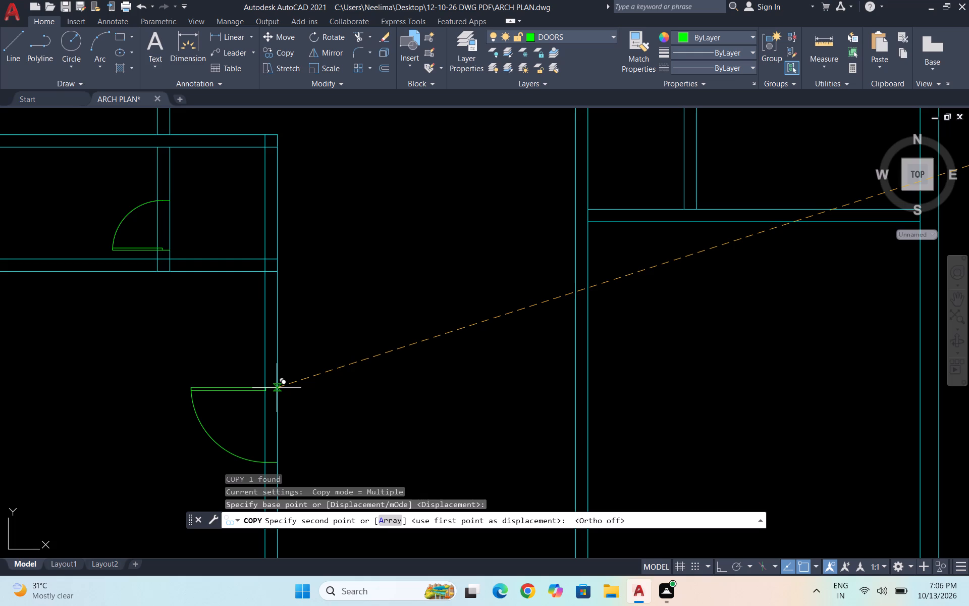
pyautogui.click(277, 388)
pyautogui.scroll(-5, 328, 342)
pyautogui.press('Escape')
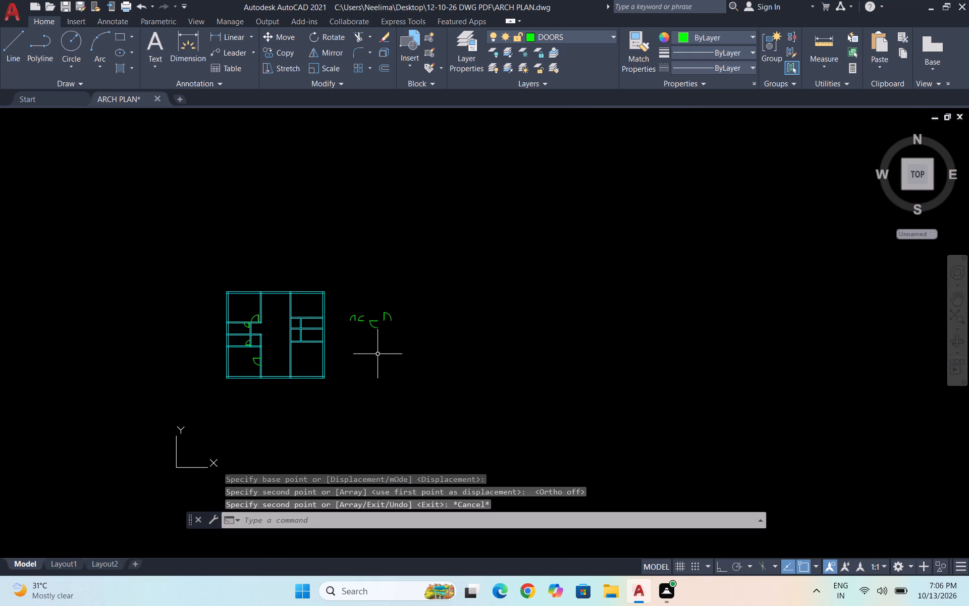
# Rotate the other large spare door, with its leaf on the left side, 90° clockwise about its hinge end.
pyautogui.scroll(2, 381, 279)
pyautogui.scroll(2, 403, 387)
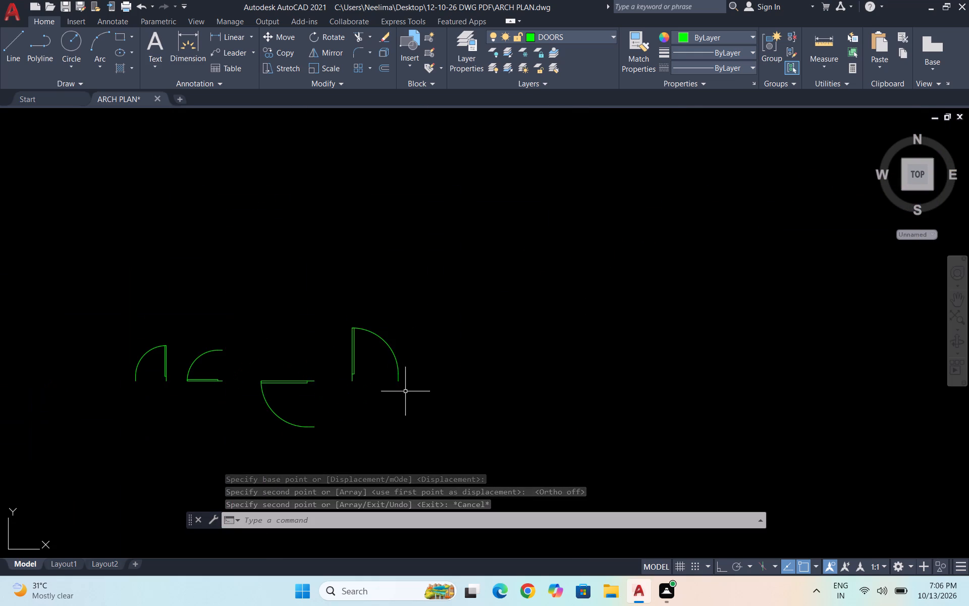
pyautogui.moveTo(413, 397); pyautogui.dragTo(393, 388)
pyautogui.click(298, 316)
pyautogui.press('Escape')
pyautogui.moveTo(443, 387); pyautogui.dragTo(389, 375)
pyautogui.click(328, 310)
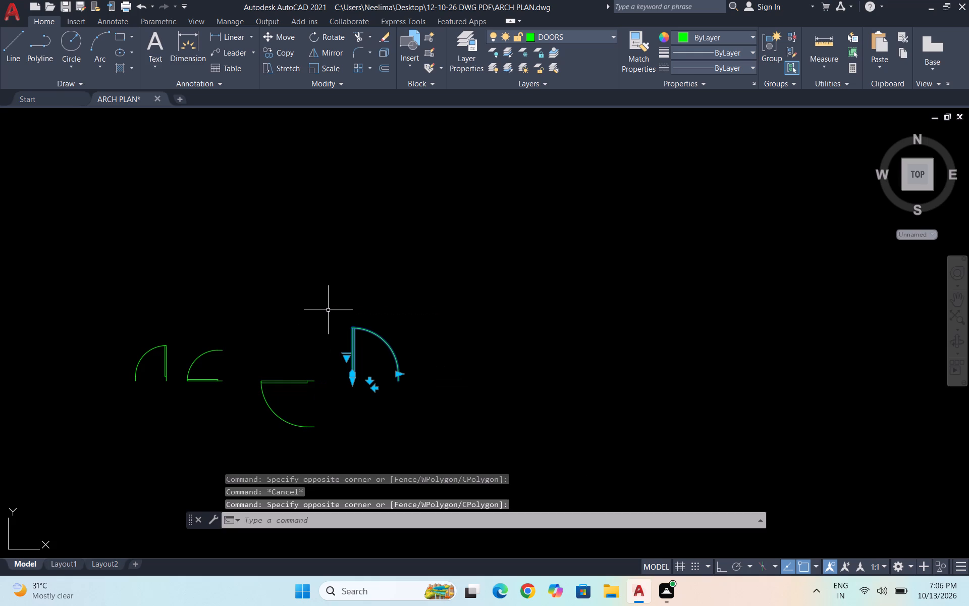
pyautogui.write('RO')
pyautogui.press('Return')
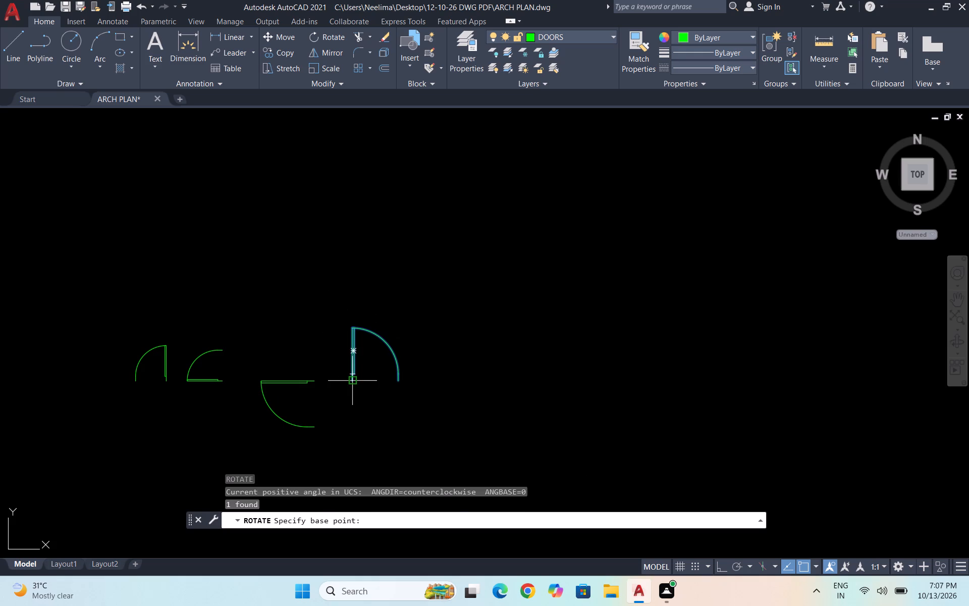
pyautogui.click(349, 383)
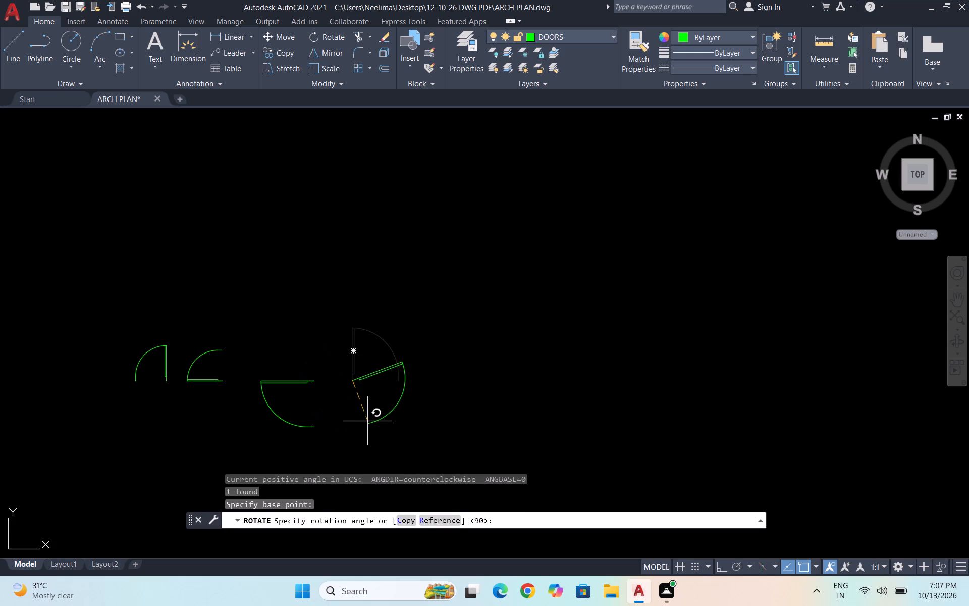
pyautogui.press('F8')
pyautogui.click(365, 420)
# Copy the rotated large spare door onto the left wall of the large bottom-right room, slightly below its top wall, swinging into the room.
pyautogui.moveTo(431, 447); pyautogui.dragTo(414, 424)
pyautogui.click(363, 360)
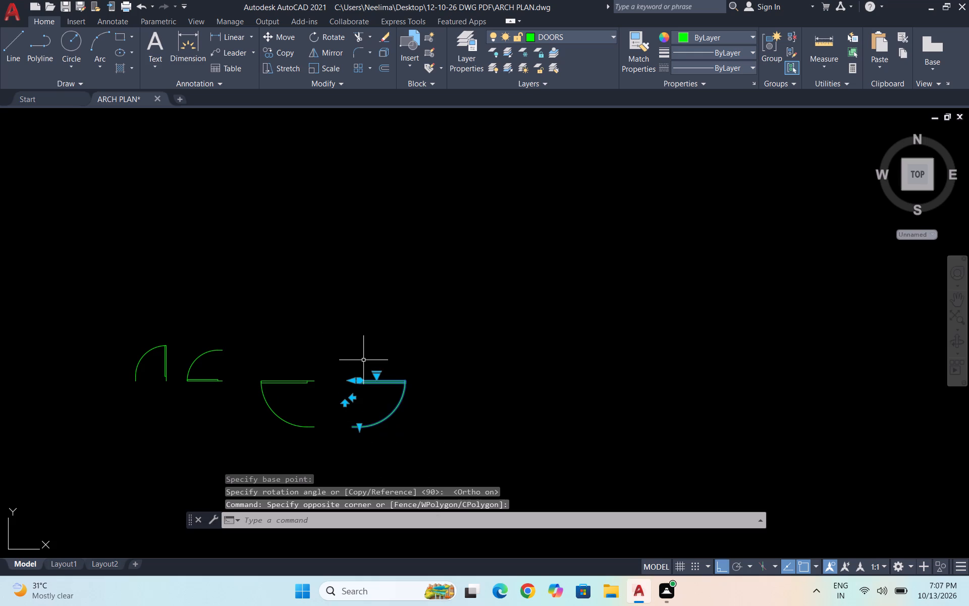
pyautogui.write('CO')
pyautogui.press('Return')
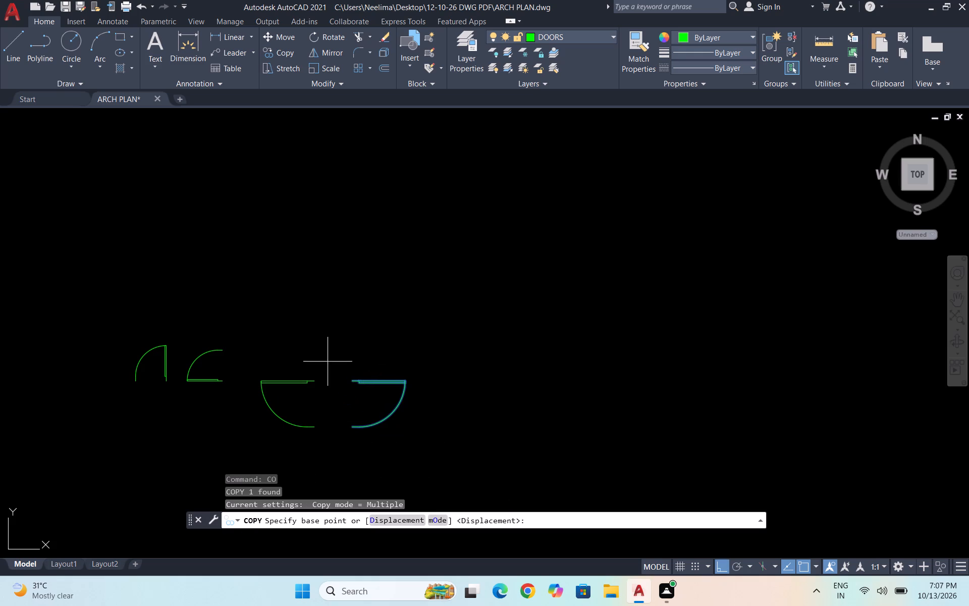
pyautogui.scroll(2, 341, 382)
pyautogui.click(367, 377)
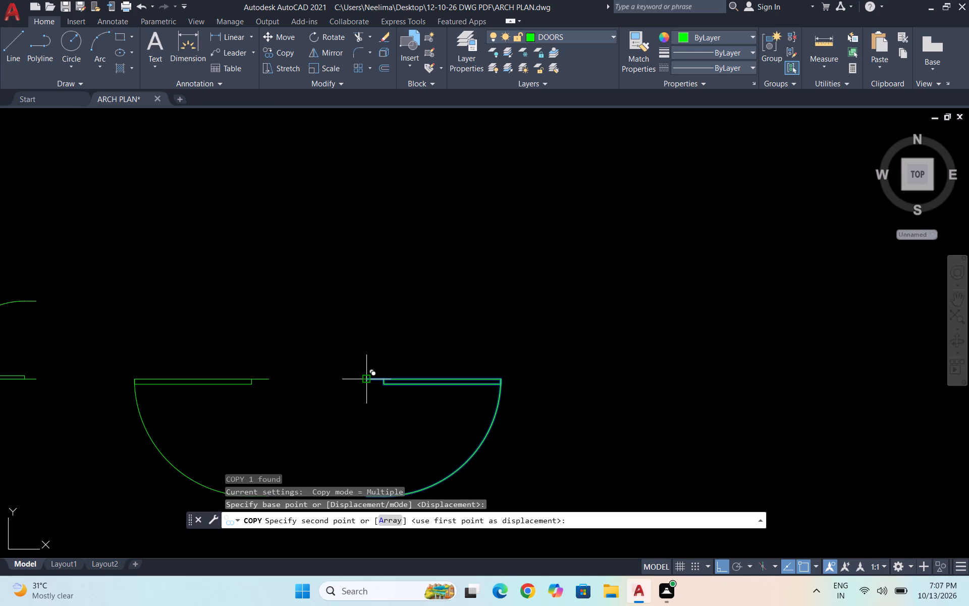
pyautogui.scroll(-1, 369, 377)
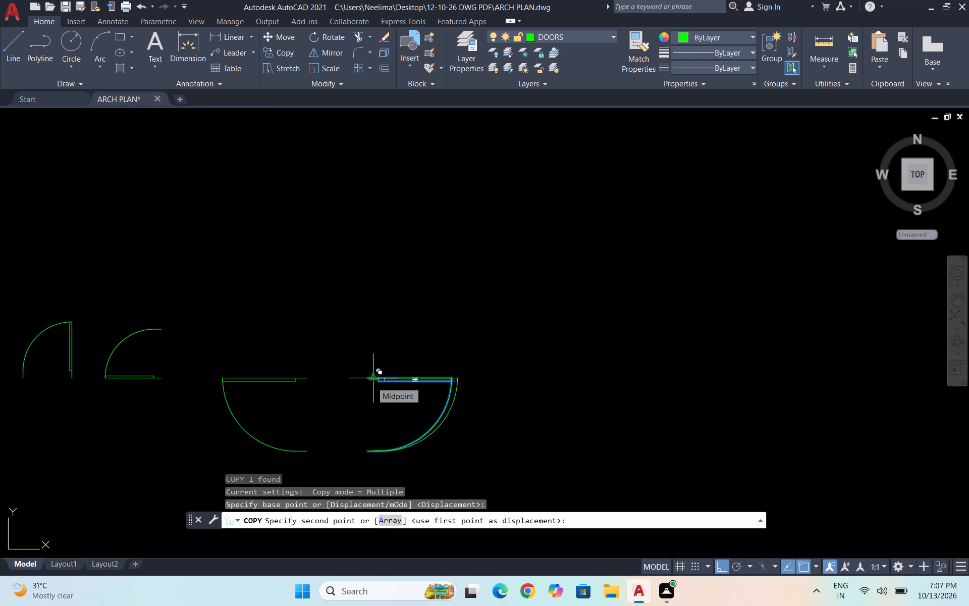
pyautogui.scroll(-3, 449, 364)
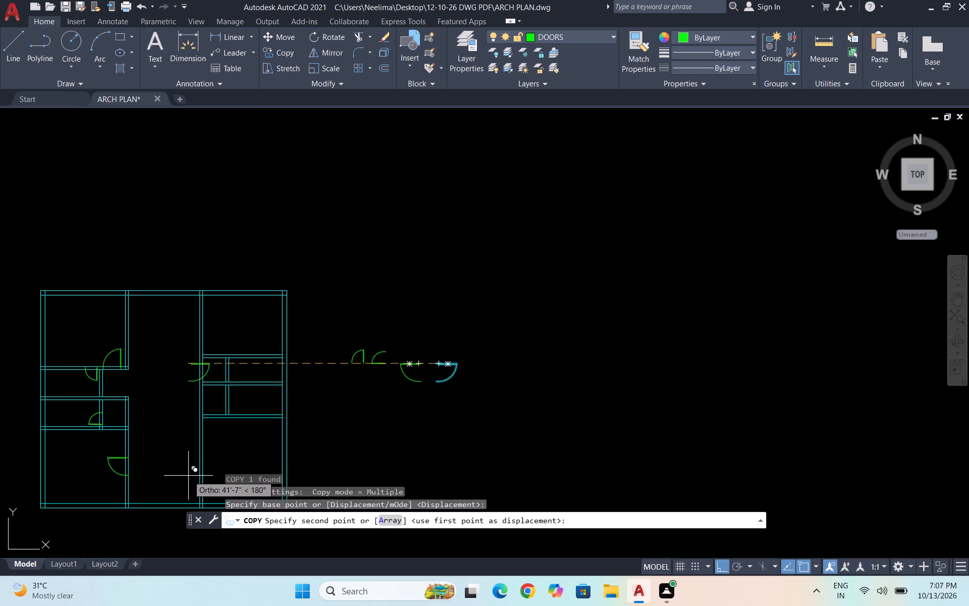
pyautogui.press('F8')
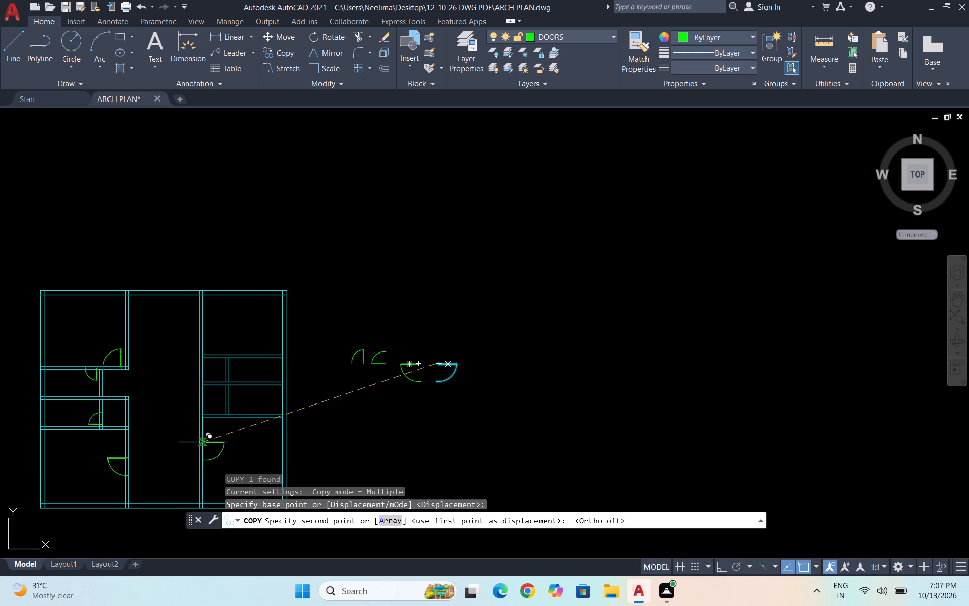
pyautogui.scroll(1, 195, 448)
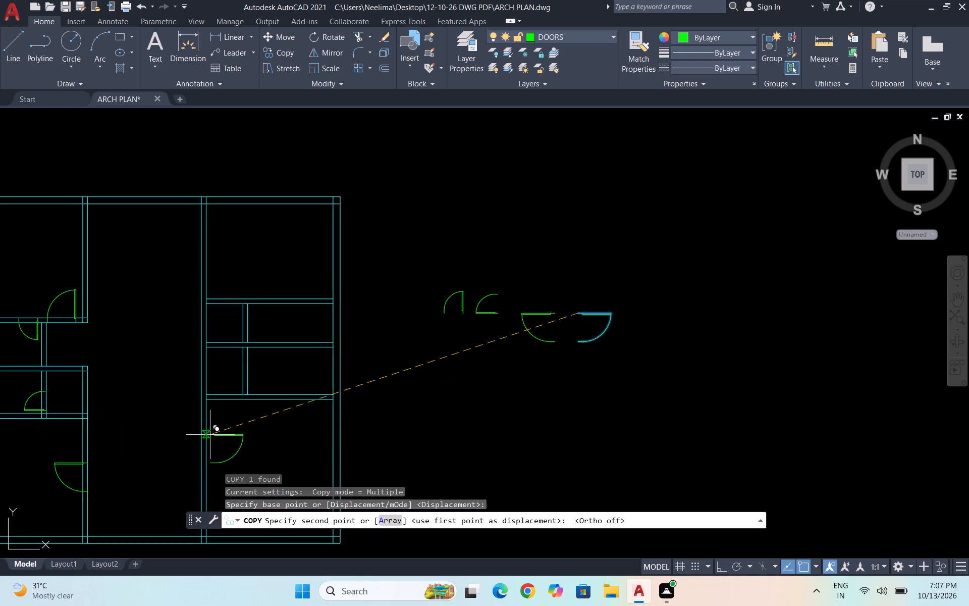
pyautogui.scroll(2, 210, 435)
pyautogui.scroll(-2, 222, 423)
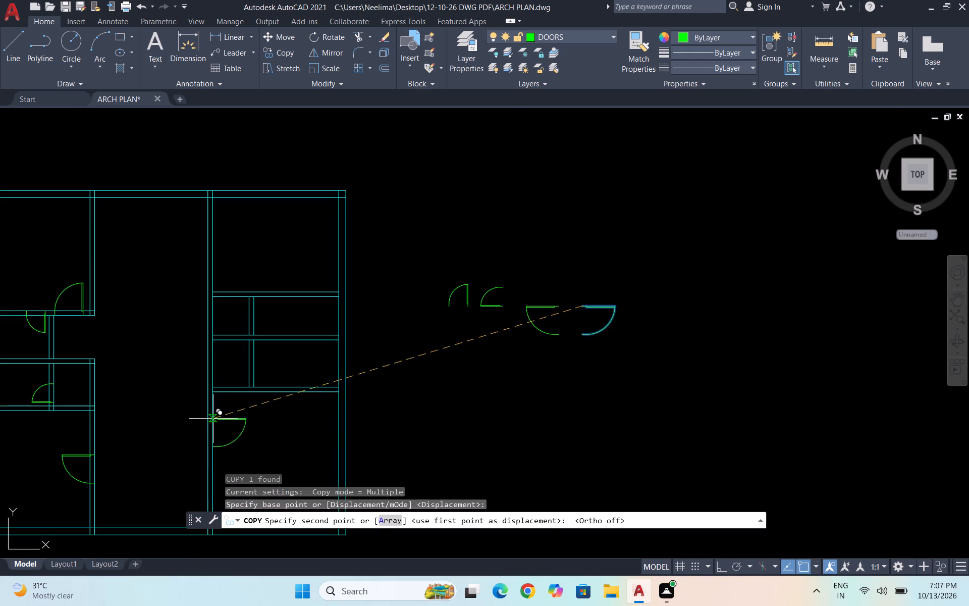
pyautogui.scroll(2, 213, 419)
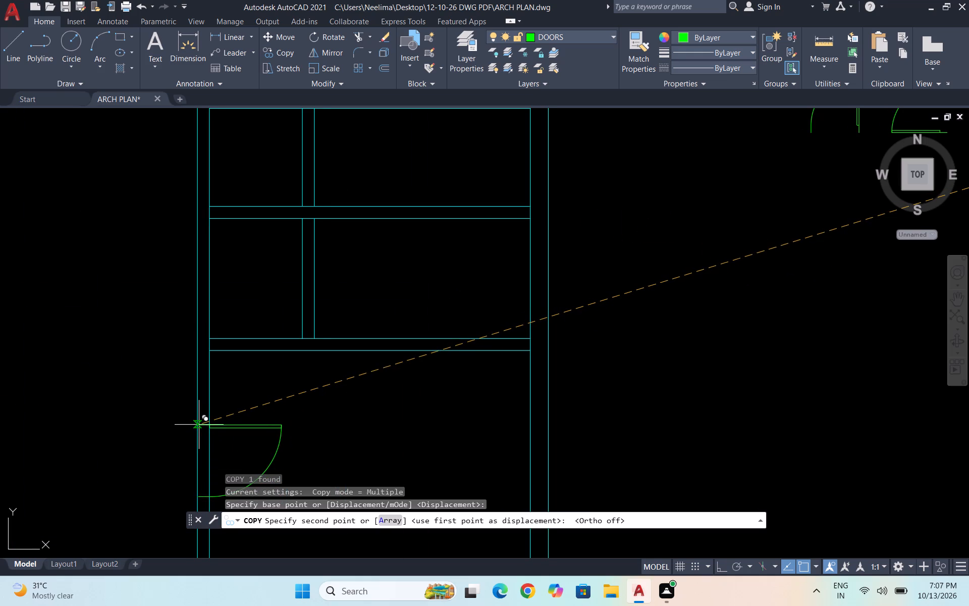
pyautogui.click(197, 423)
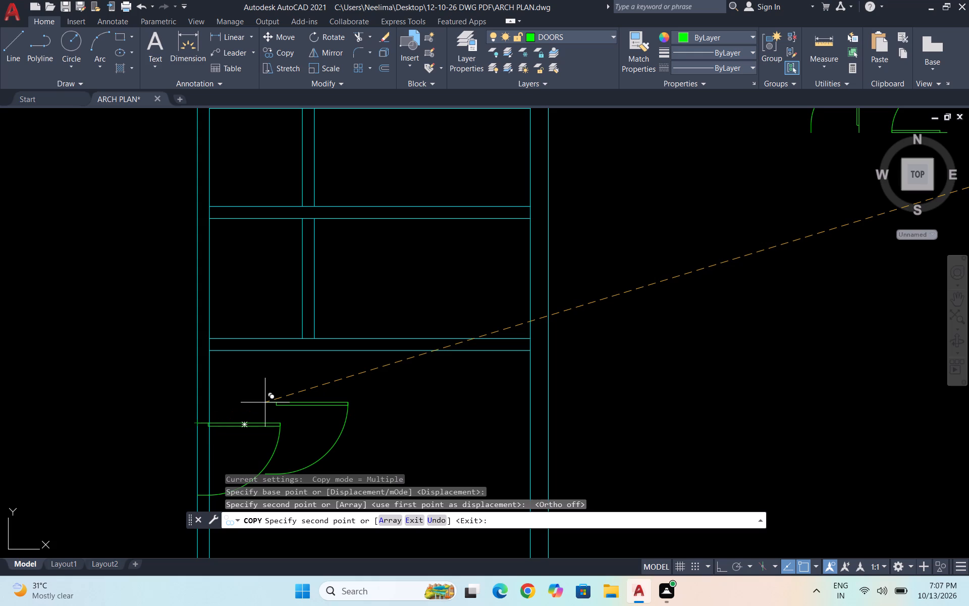
pyautogui.press('Escape')
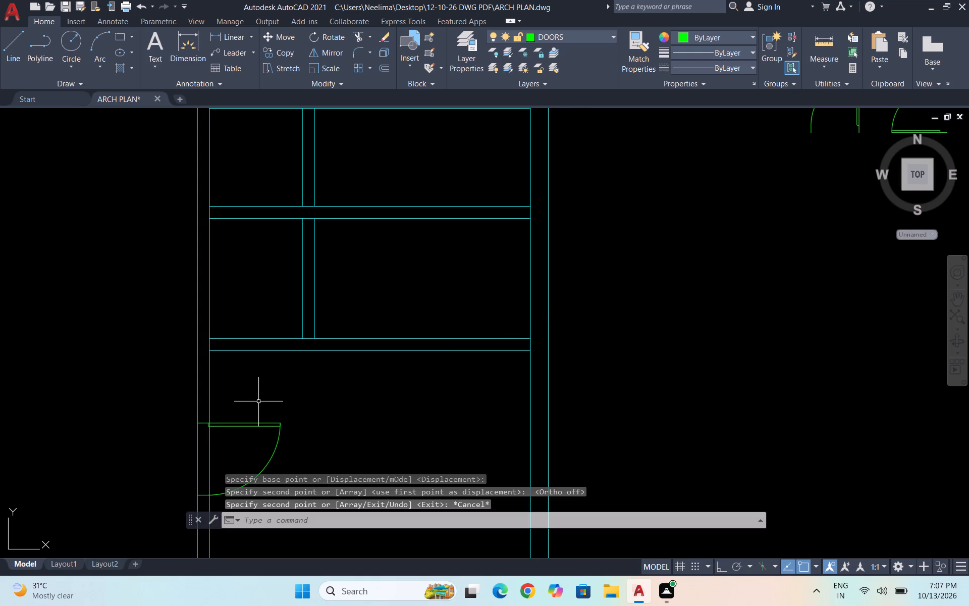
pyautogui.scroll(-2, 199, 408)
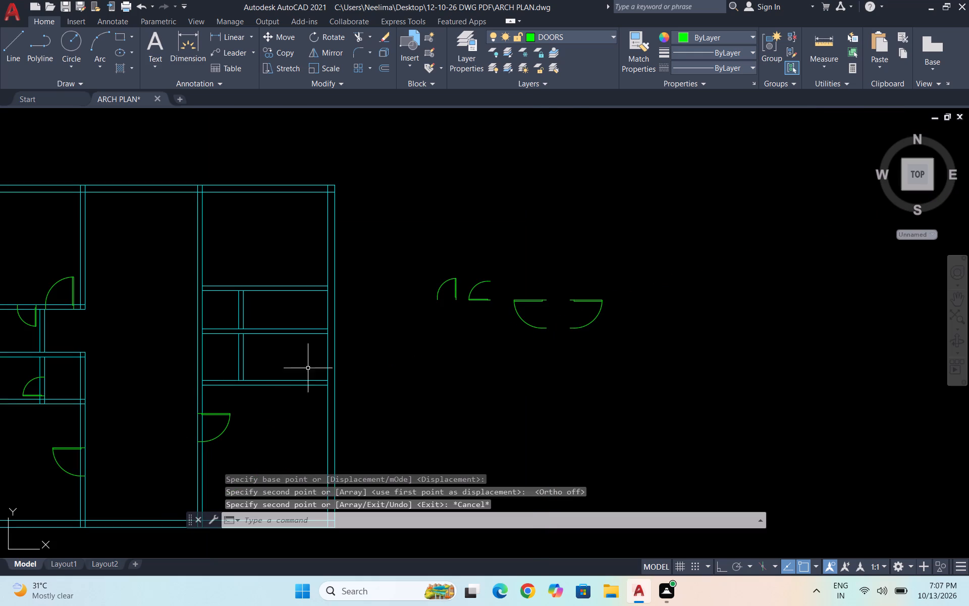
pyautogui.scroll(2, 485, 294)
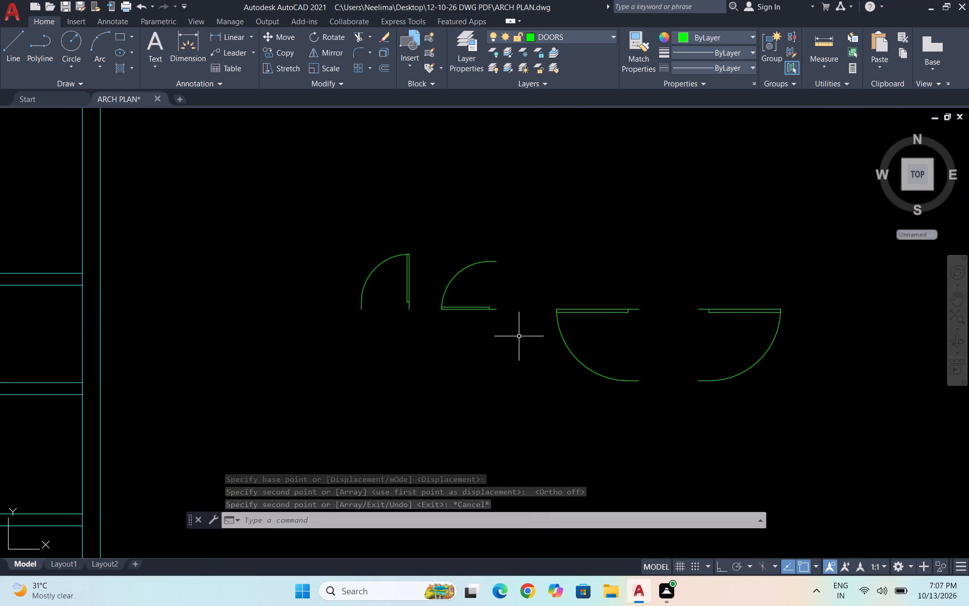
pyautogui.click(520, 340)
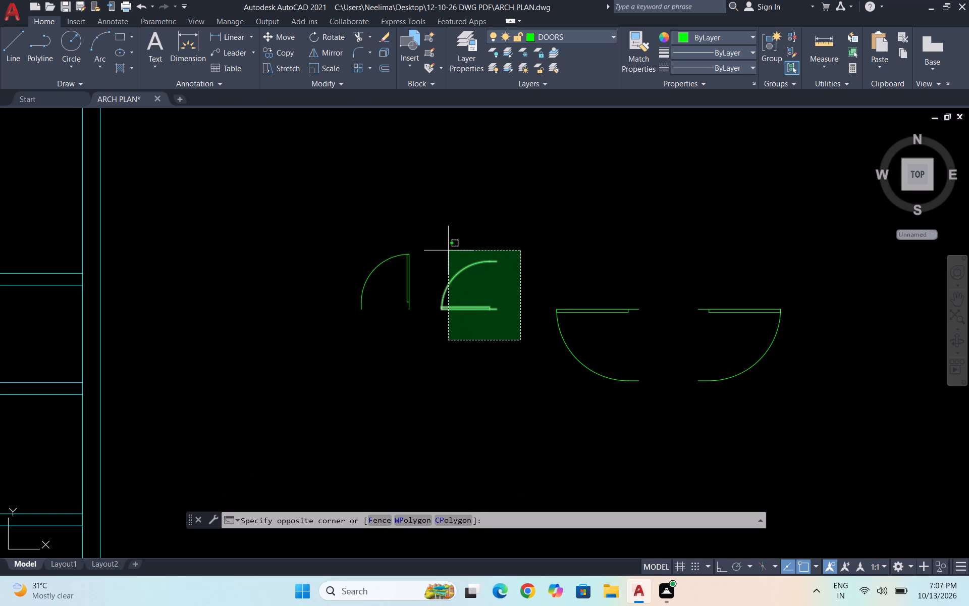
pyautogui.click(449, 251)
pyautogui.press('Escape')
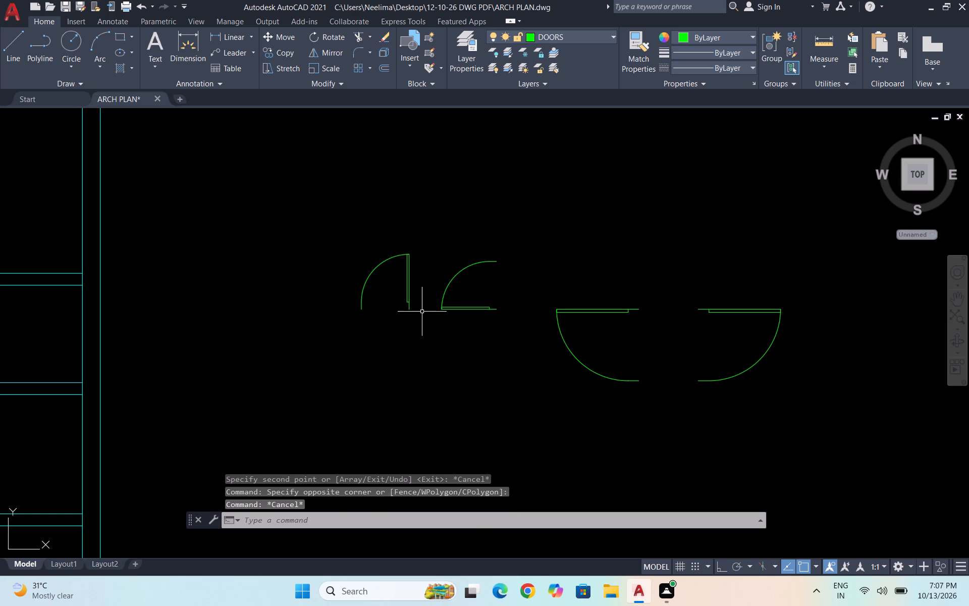
# Rotate the small spare door with the vertical leaf 180° about its hinge end.
pyautogui.moveTo(421, 315); pyautogui.dragTo(411, 311)
pyautogui.click(319, 231)
pyautogui.write('RO')
pyautogui.press('Return')
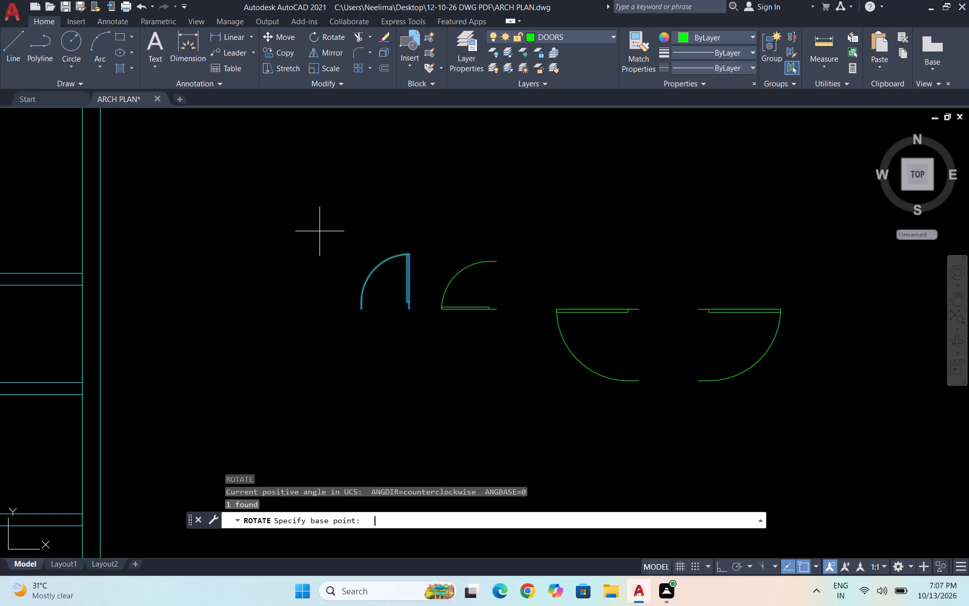
pyautogui.click(410, 309)
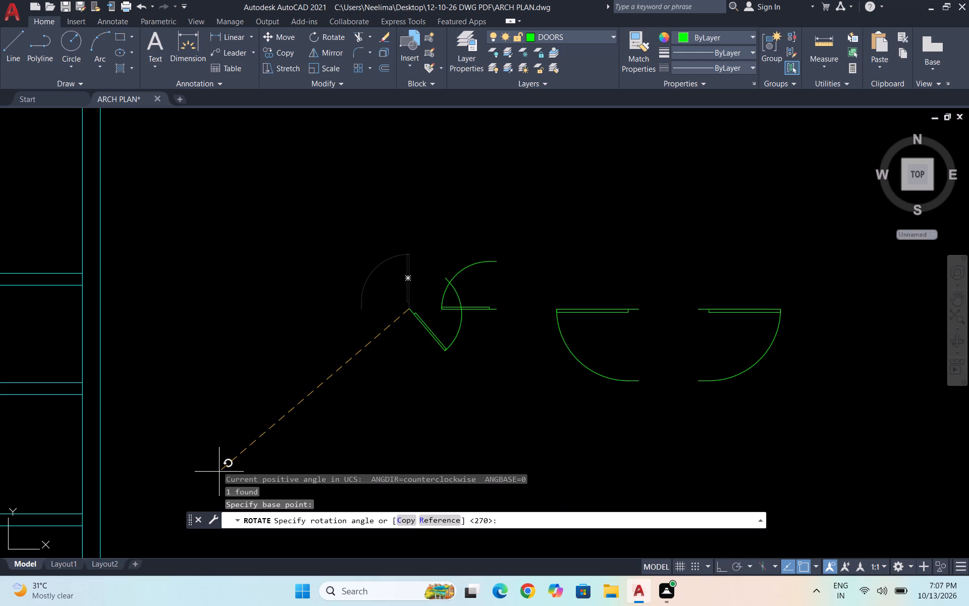
pyautogui.press('F8')
pyautogui.click(226, 469)
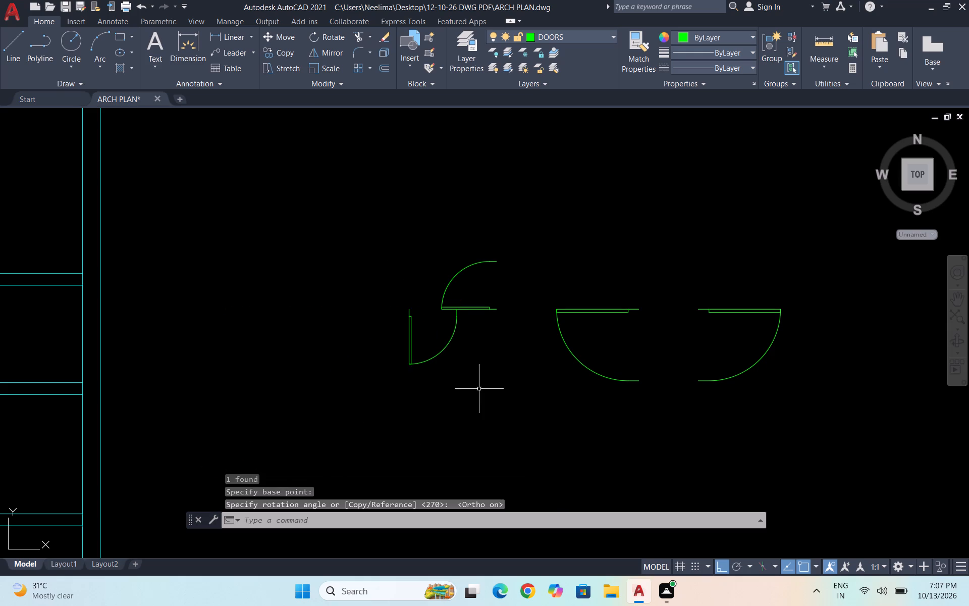
pyautogui.press('Escape')
# Copy the rotated small spare door onto the top wall of the upper small right room, hinged just right of the partition and swinging down.
pyautogui.moveTo(460, 391); pyautogui.dragTo(445, 382)
pyautogui.click(380, 336)
pyautogui.write('CO')
pyautogui.press('Return')
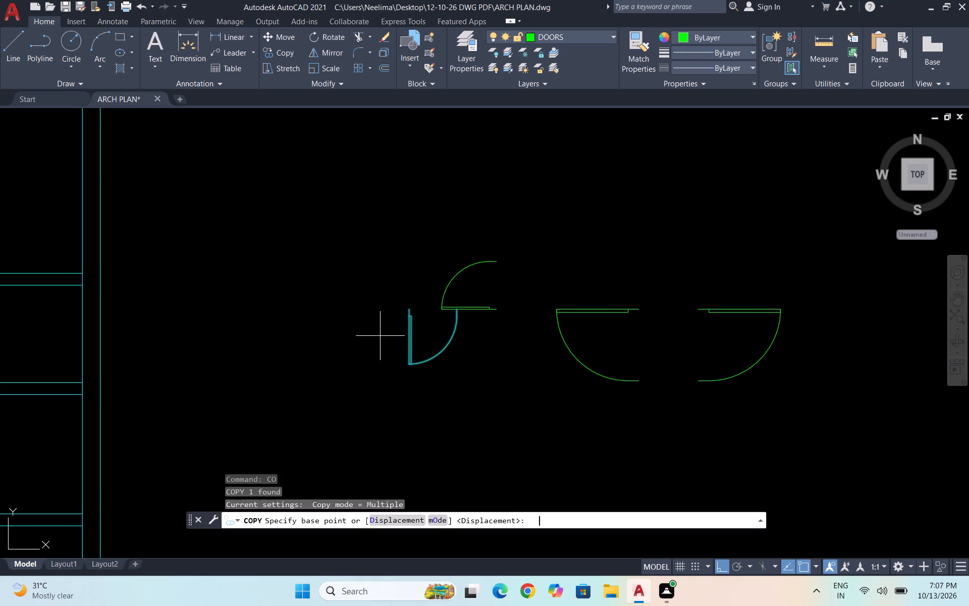
pyautogui.scroll(2, 405, 314)
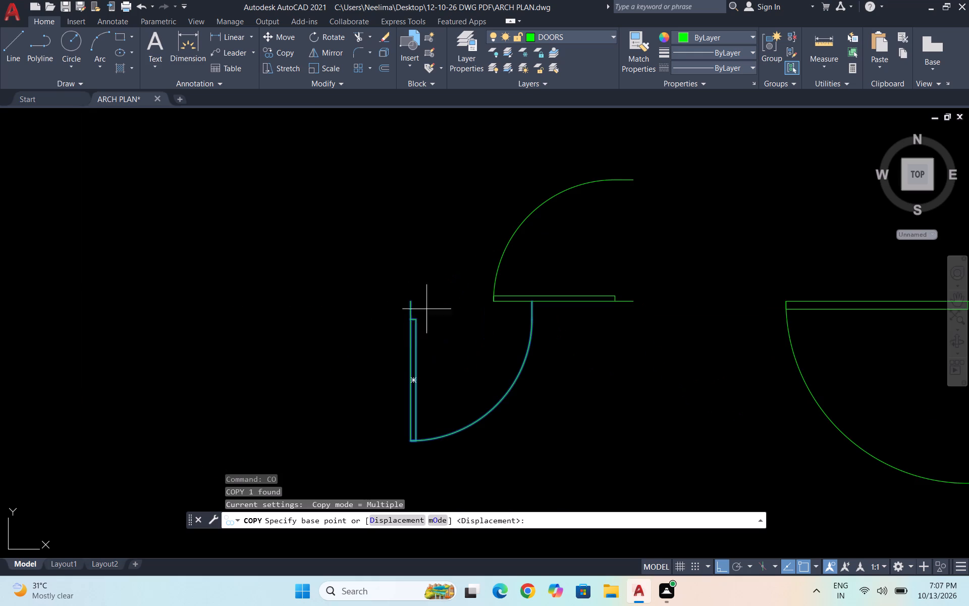
pyautogui.click(410, 301)
pyautogui.scroll(-5, 452, 288)
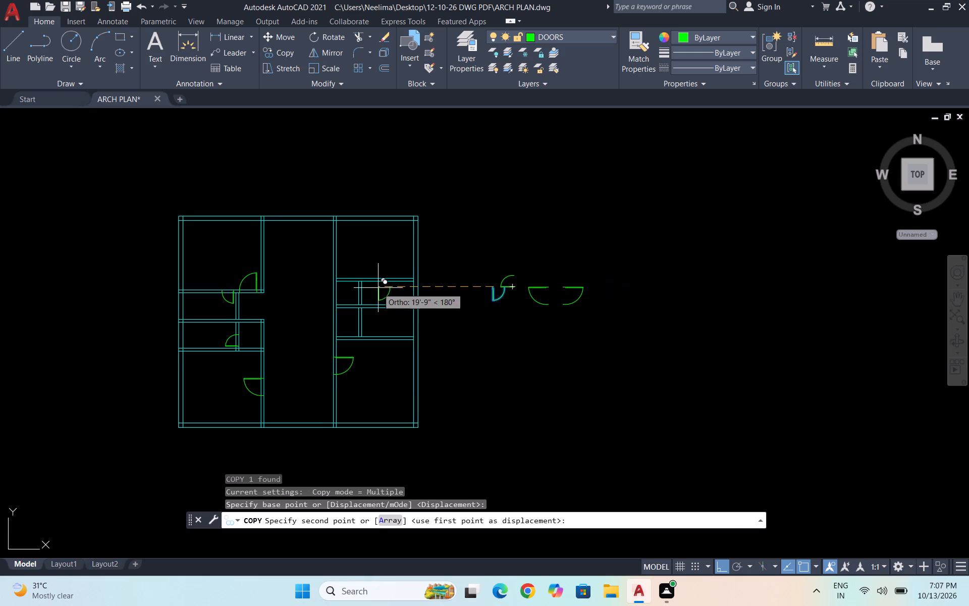
pyautogui.scroll(2, 371, 285)
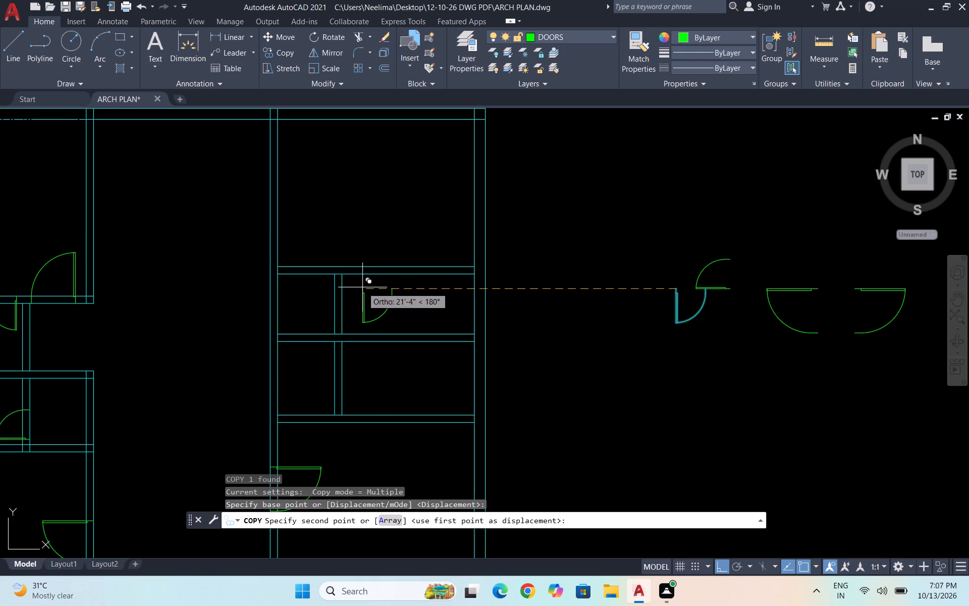
pyautogui.press('F8')
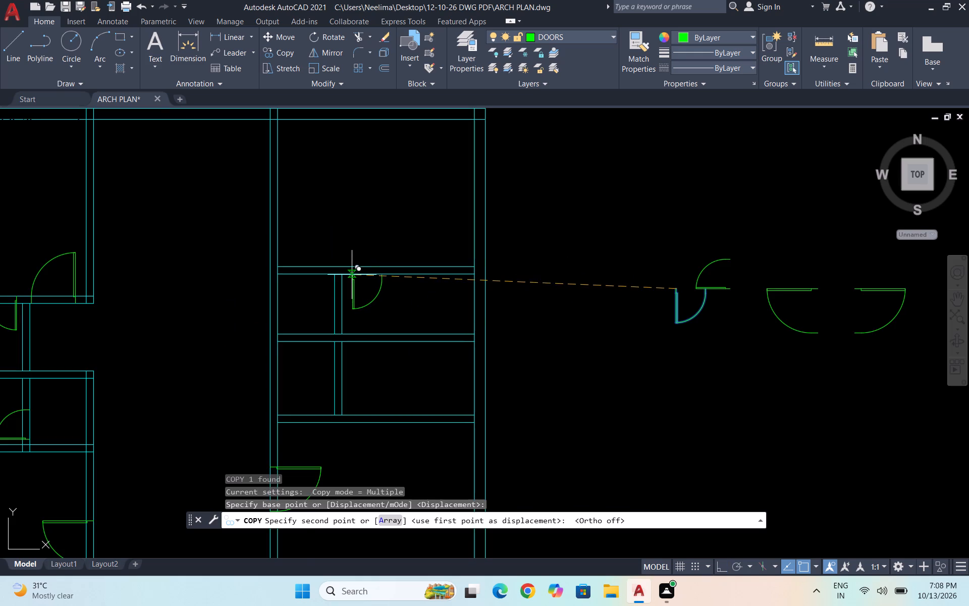
pyautogui.scroll(4, 350, 273)
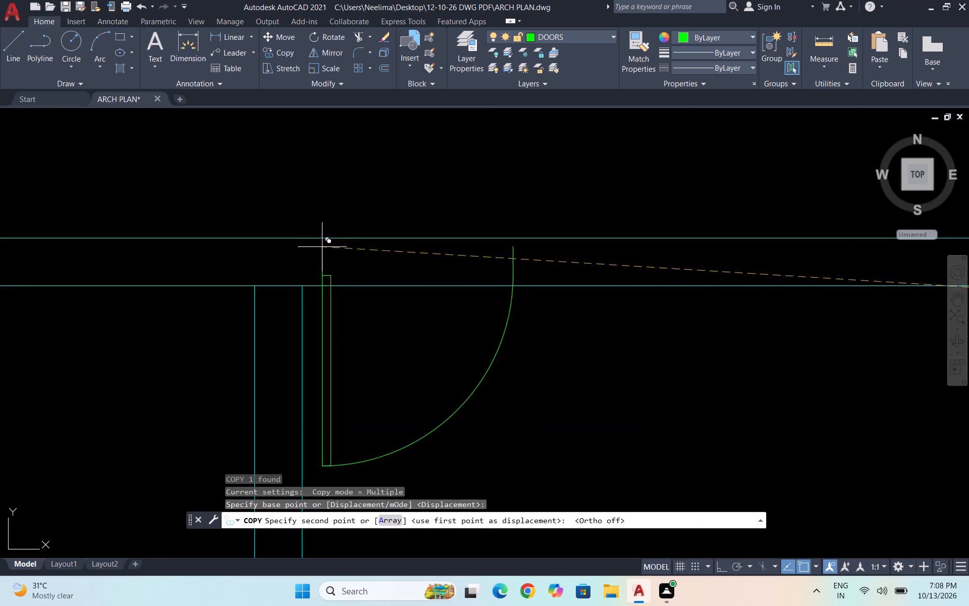
pyautogui.click(317, 238)
pyautogui.scroll(-4, 361, 219)
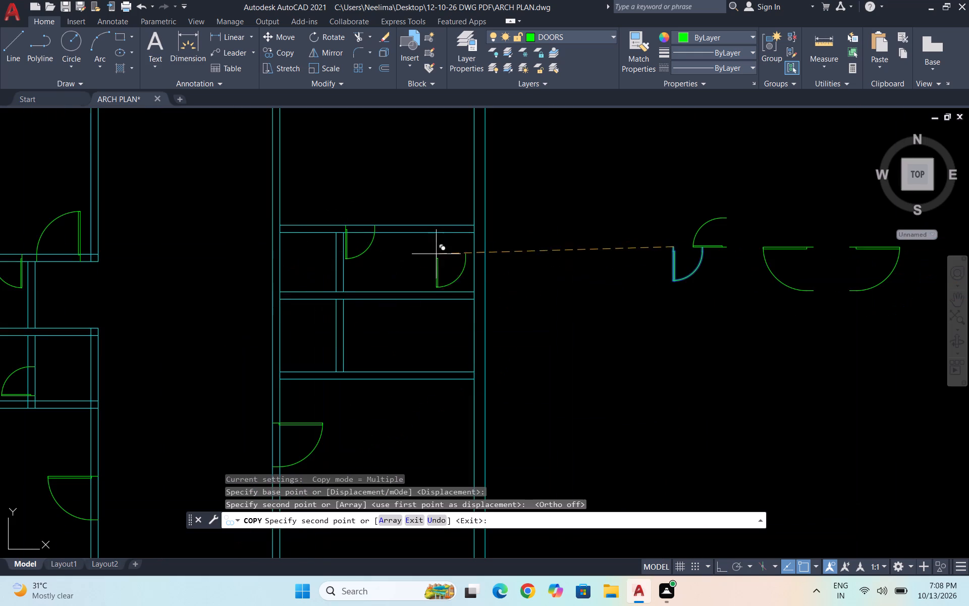
pyautogui.scroll(-2, 418, 254)
pyautogui.press('Escape')
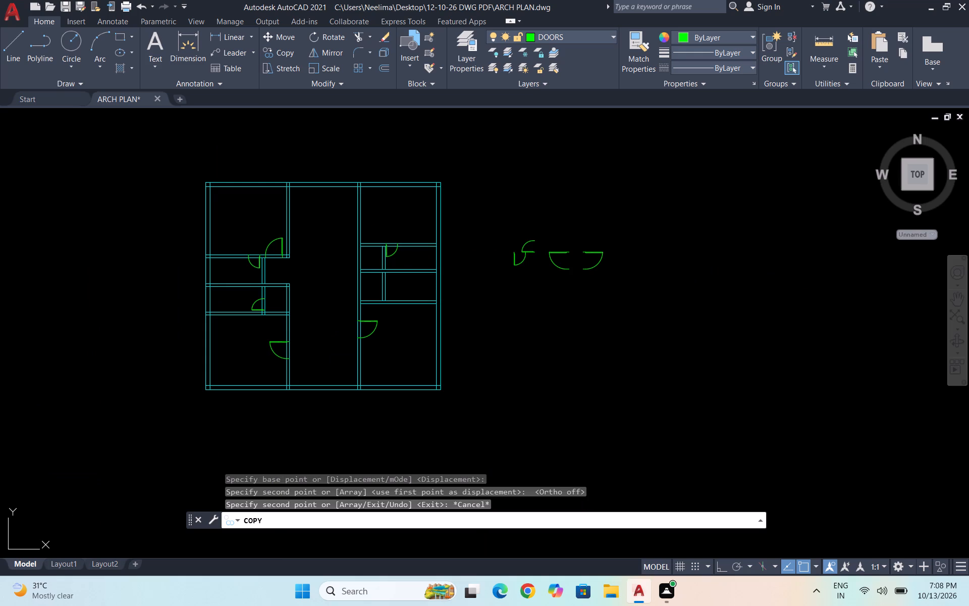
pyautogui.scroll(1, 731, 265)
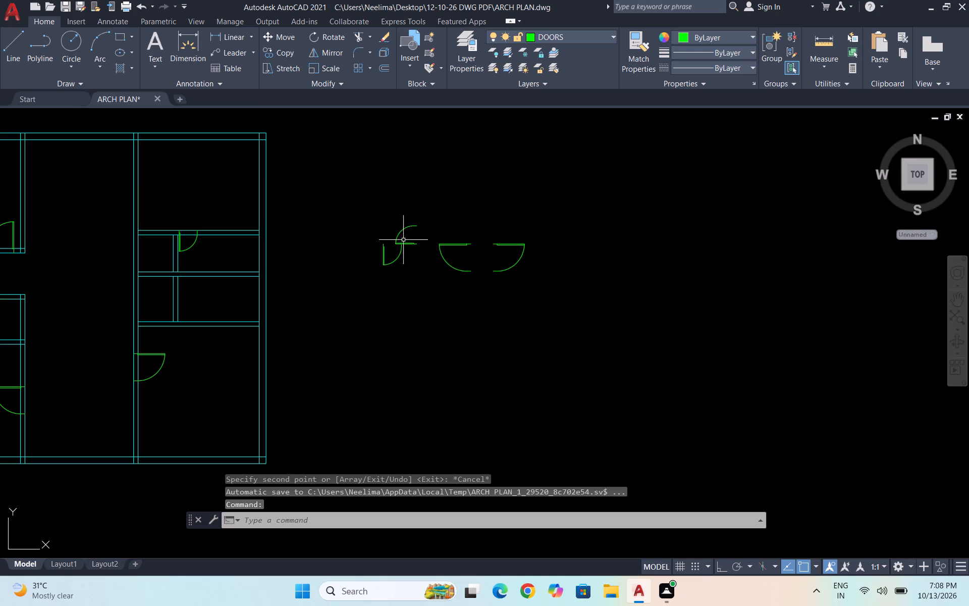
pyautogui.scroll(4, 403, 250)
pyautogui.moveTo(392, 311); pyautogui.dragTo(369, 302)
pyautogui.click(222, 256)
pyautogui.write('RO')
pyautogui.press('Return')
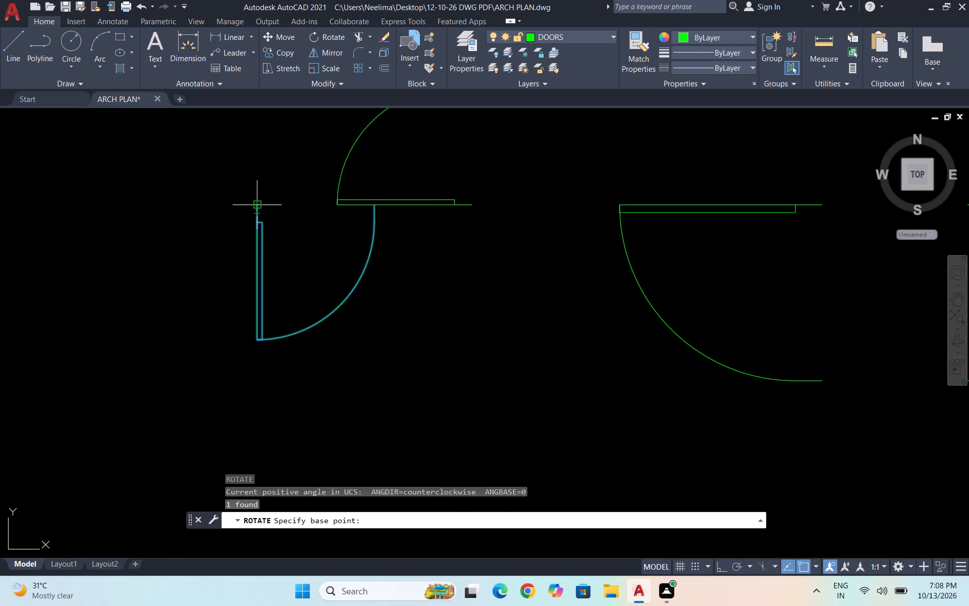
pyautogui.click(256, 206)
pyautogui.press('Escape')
# Move the small spare door with the vertical leaf down, clear of the other small spare door.
pyautogui.moveTo(436, 325); pyautogui.dragTo(376, 301)
pyautogui.click(245, 255)
pyautogui.press('m')
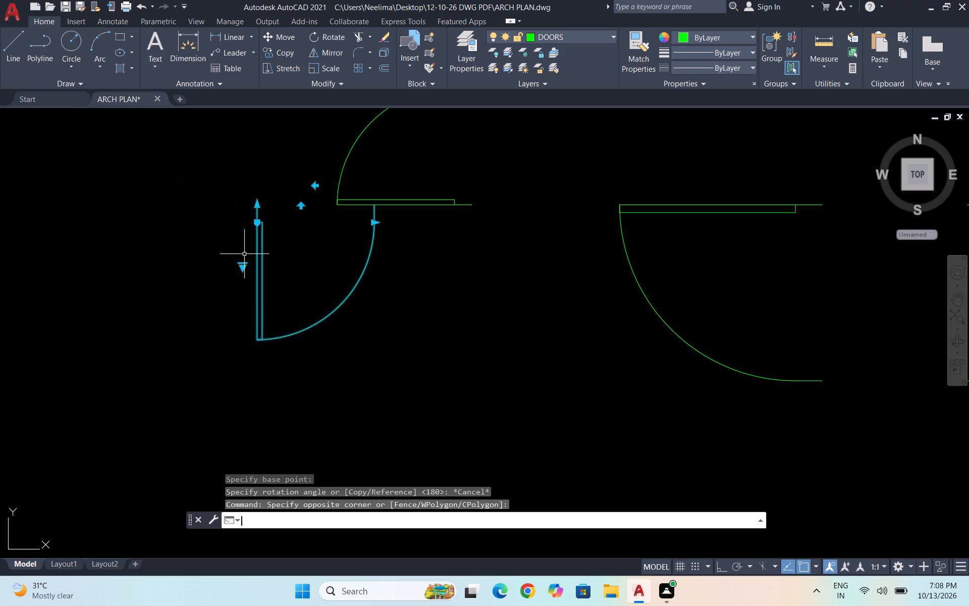
pyautogui.press('Return')
pyautogui.click(254, 207)
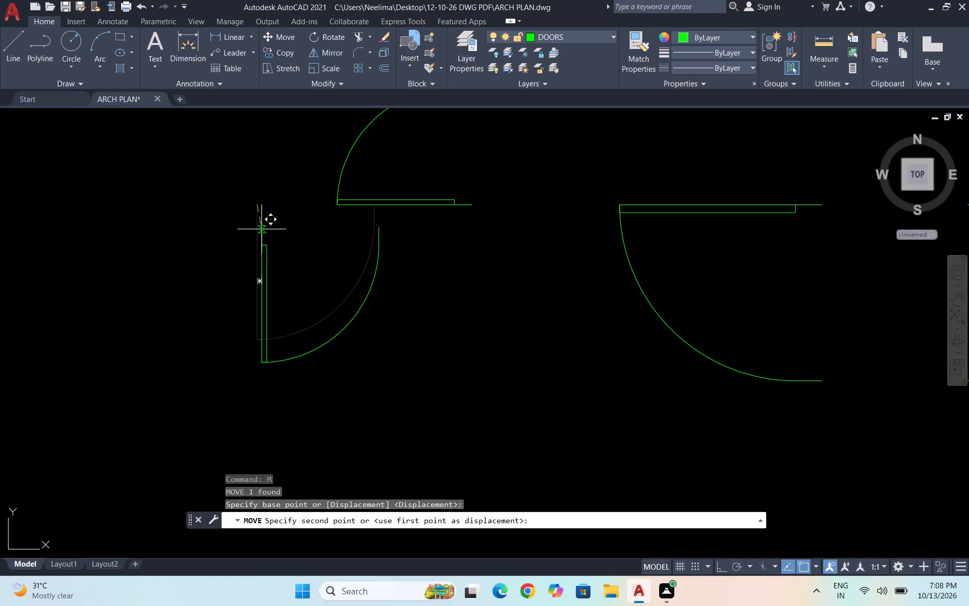
pyautogui.click(249, 317)
pyautogui.press('Escape')
# Rotate the small spare door with the vertical leaf 90° counterclockwise about its hinge end, so the leaf lies horizontal.
pyautogui.scroll(-3, 282, 223)
pyautogui.moveTo(330, 269); pyautogui.dragTo(304, 264)
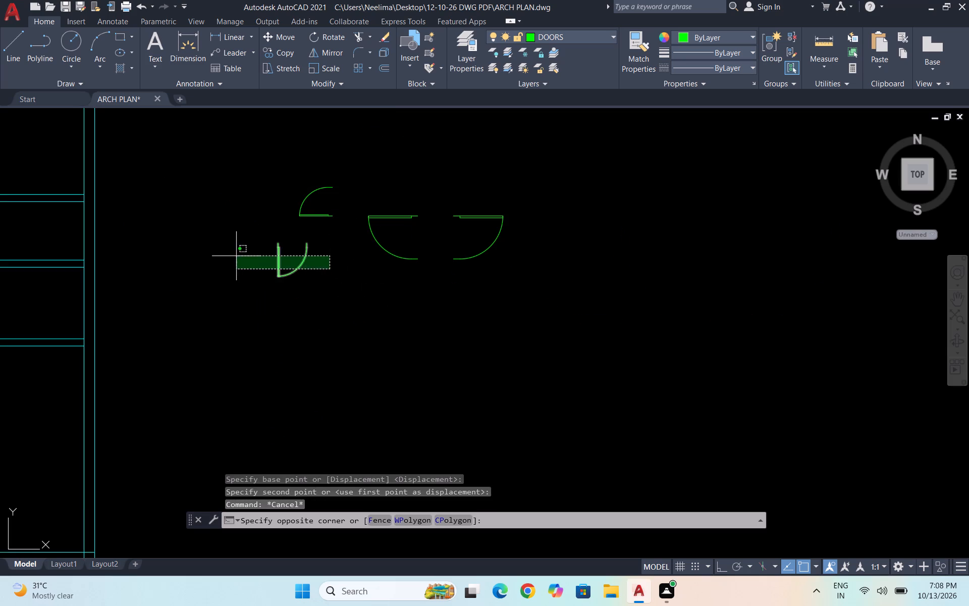
pyautogui.click(236, 256)
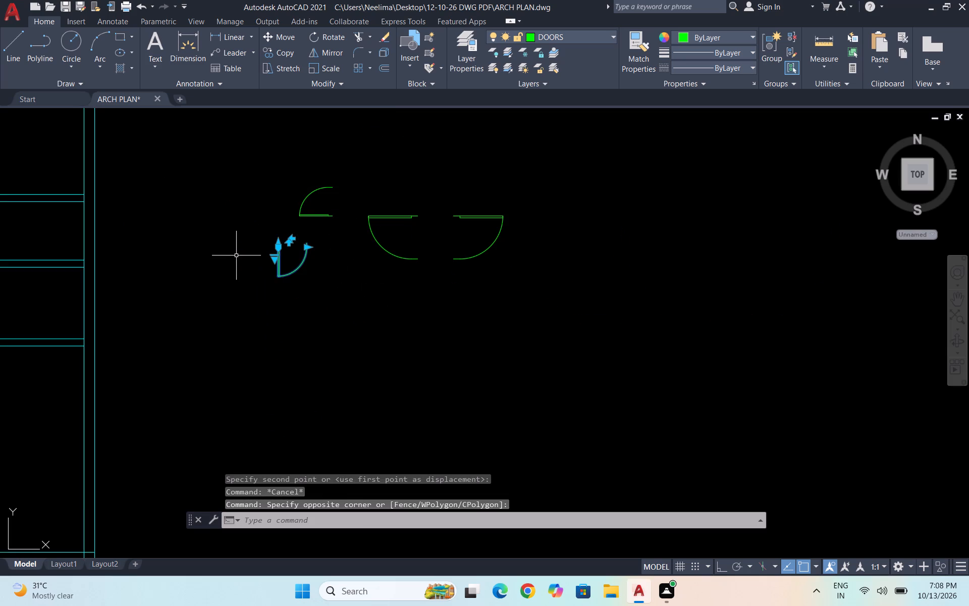
pyautogui.write('RO')
pyautogui.press('Return')
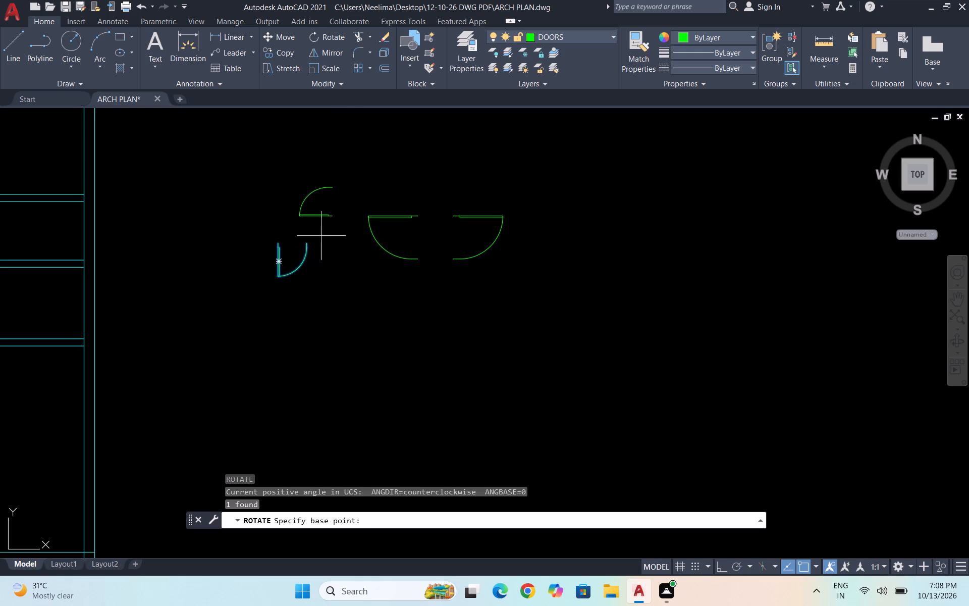
pyautogui.scroll(2, 315, 239)
pyautogui.click(216, 250)
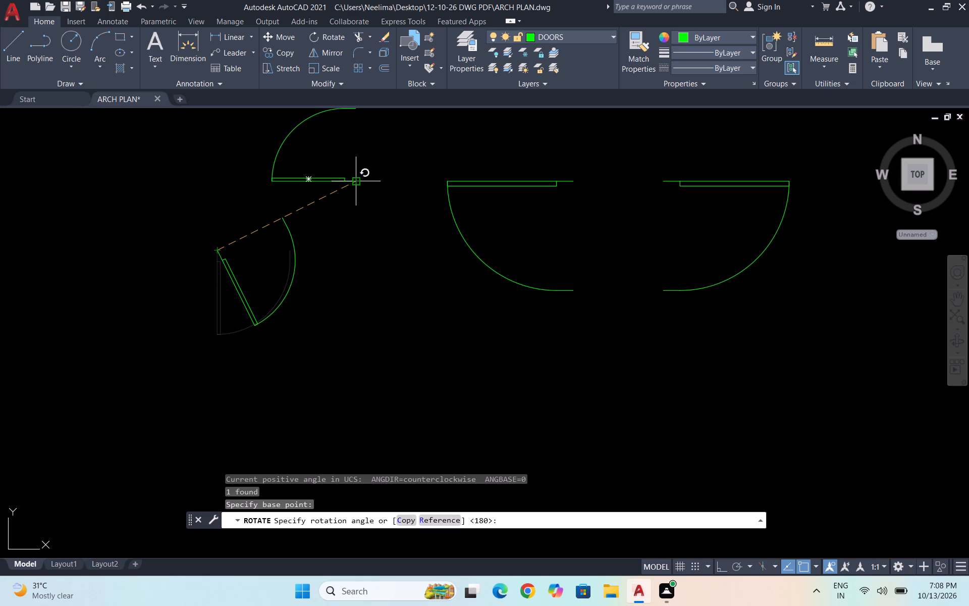
pyautogui.press('F8')
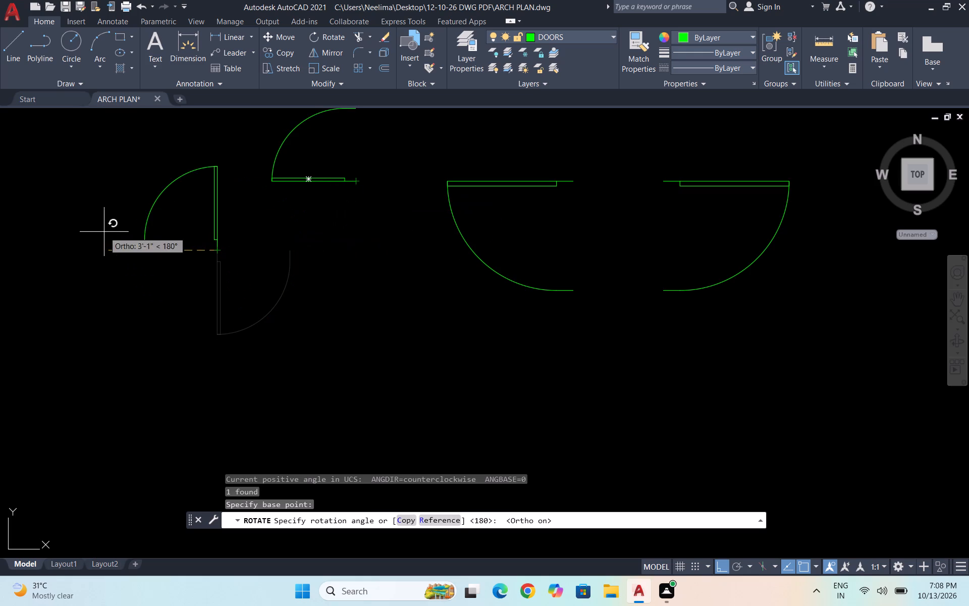
pyautogui.click(218, 211)
# Copy the rotated small spare door onto the lower small right room's partition, just above the bottom wall and swinging right into the room.
pyautogui.moveTo(320, 283); pyautogui.dragTo(308, 274)
pyautogui.click(212, 216)
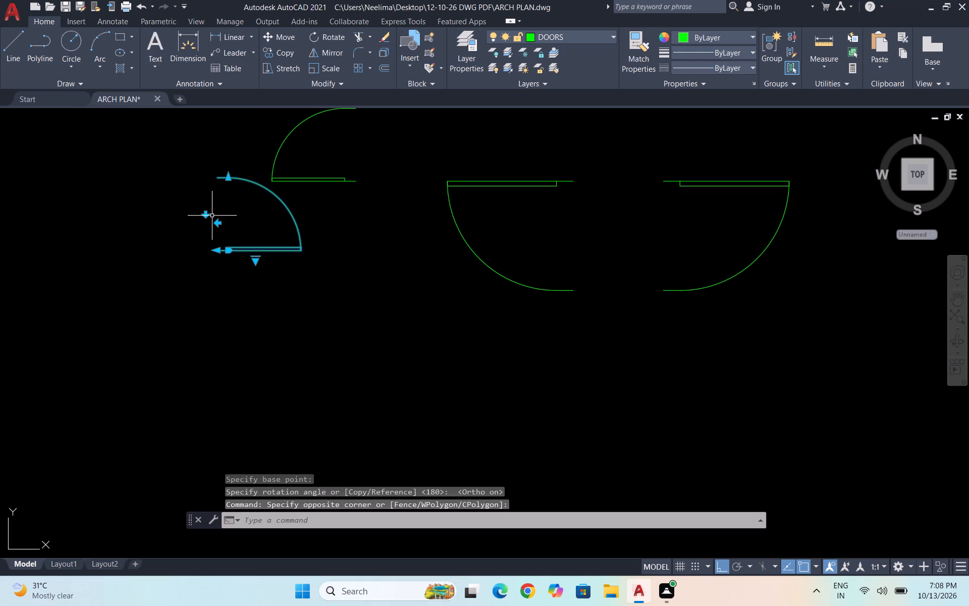
pyautogui.write('CO')
pyautogui.press('Return')
pyautogui.scroll(2, 223, 252)
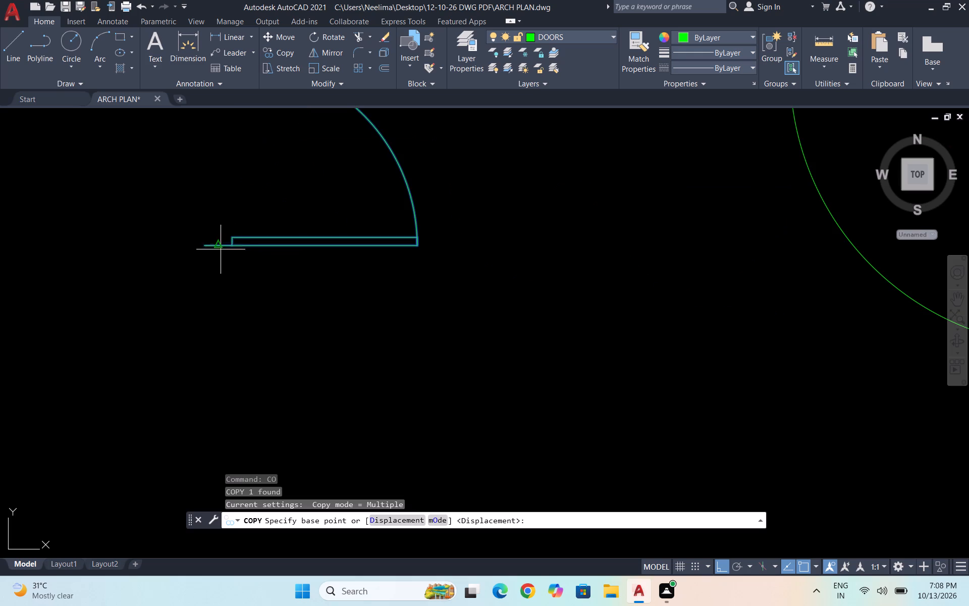
pyautogui.click(209, 247)
pyautogui.scroll(-5, 248, 242)
pyautogui.scroll(-3, 305, 261)
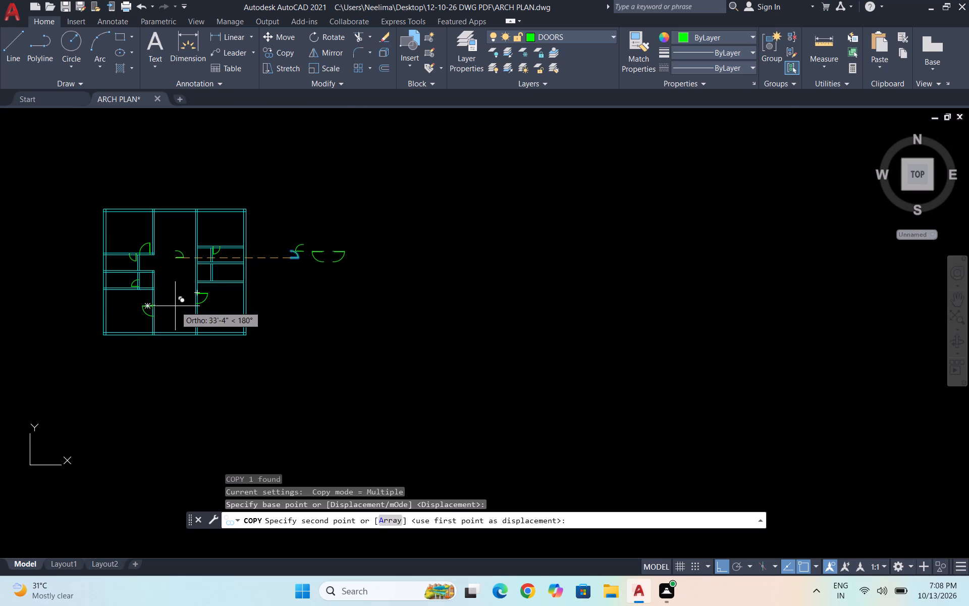
pyautogui.press('F8')
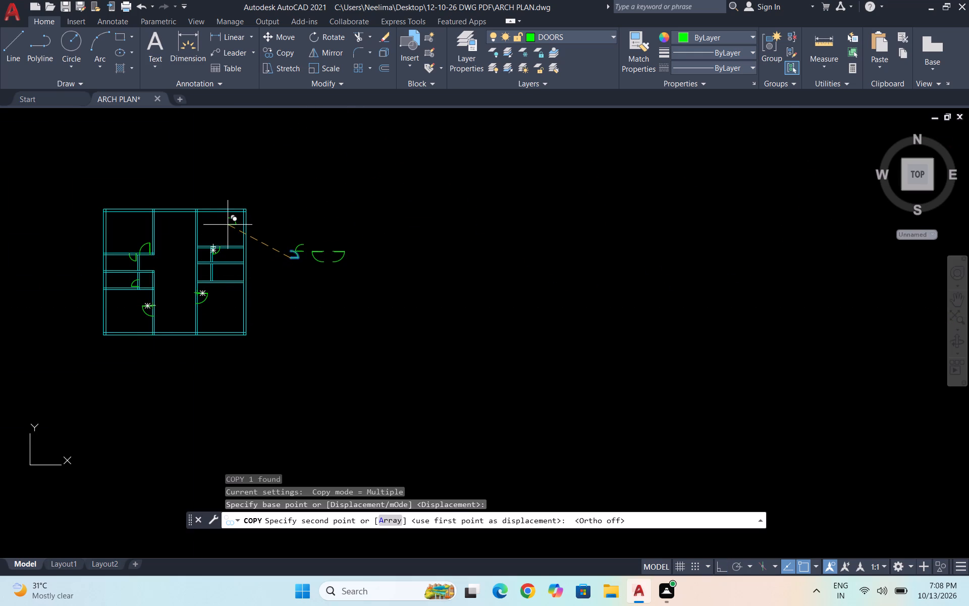
pyautogui.scroll(2, 200, 288)
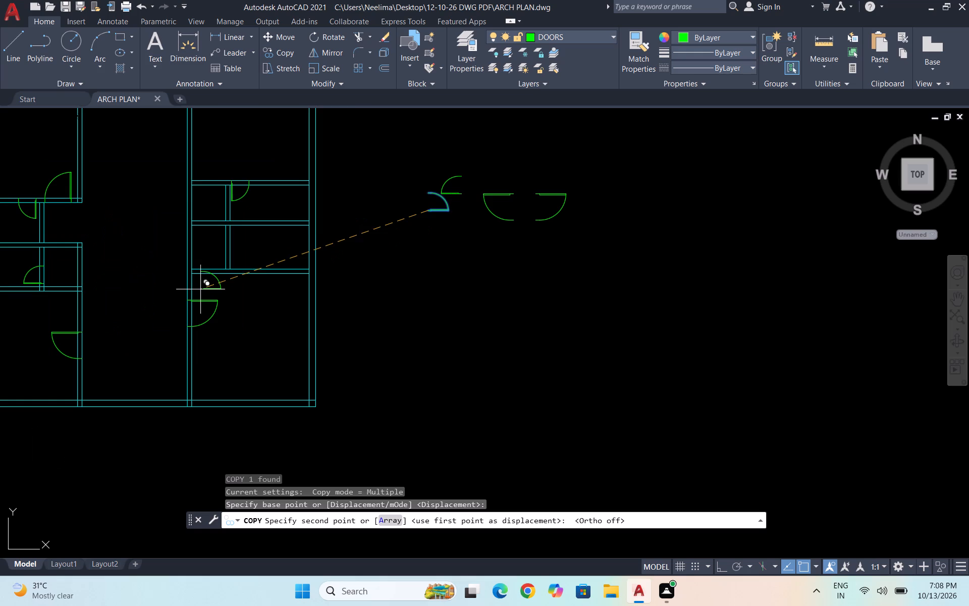
pyautogui.scroll(2, 232, 259)
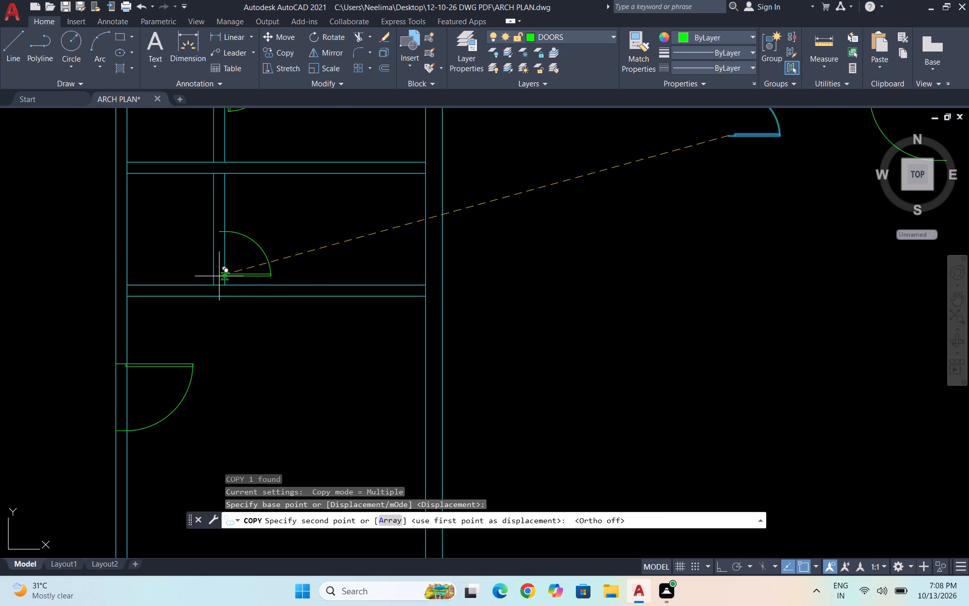
pyautogui.scroll(2, 221, 277)
pyautogui.click(199, 295)
pyautogui.scroll(-5, 287, 246)
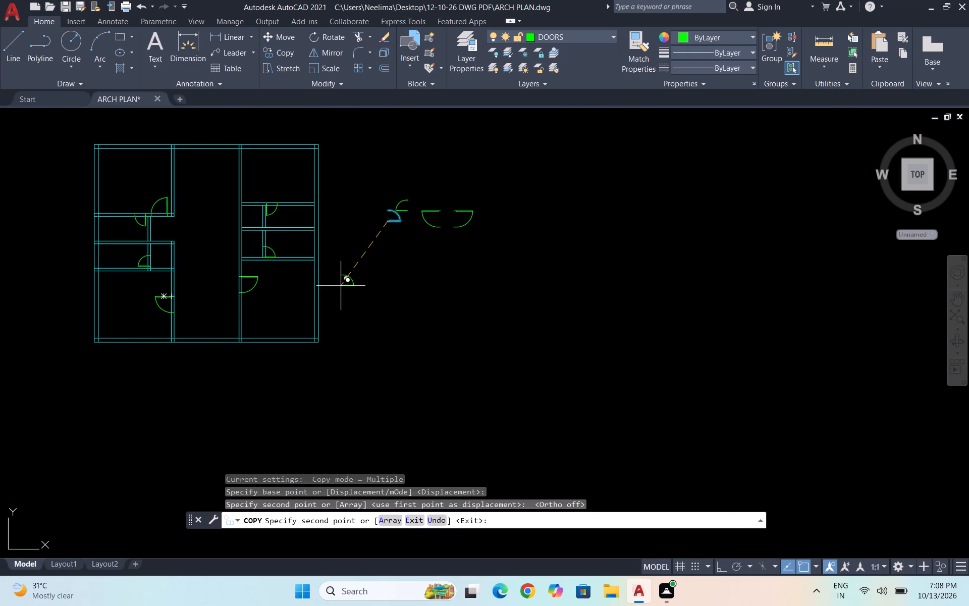
pyautogui.press('Escape')
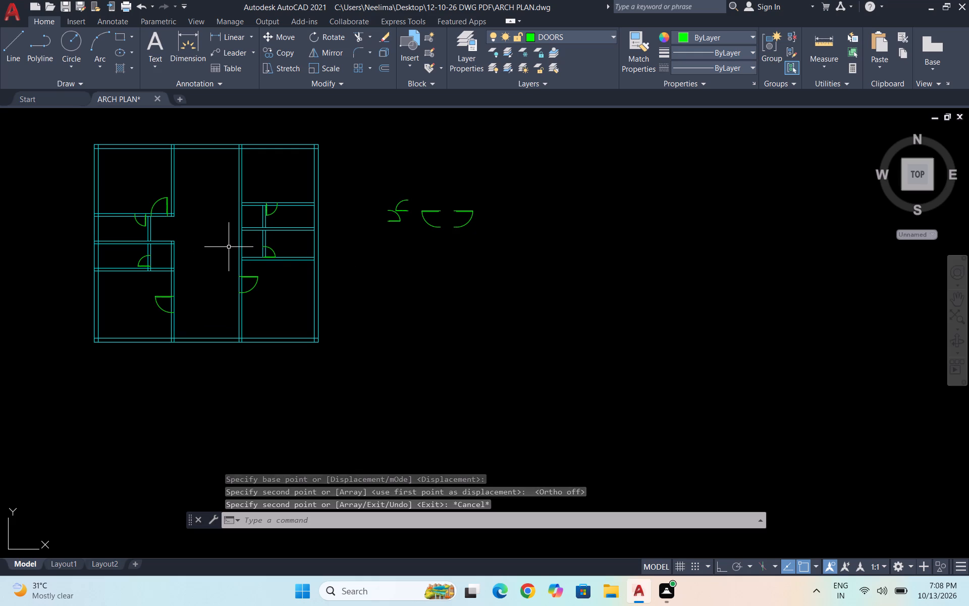
# Extend the small right rooms' horizontal walls through the left wall to its outer face, trimming the overshoot across the corridor.
pyautogui.write('EX')
pyautogui.press('Return')
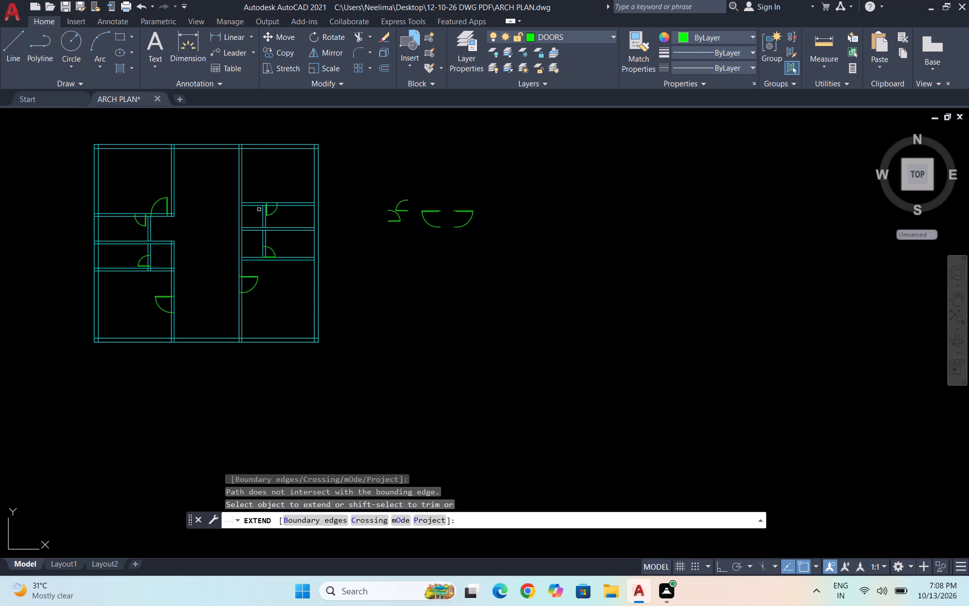
pyautogui.moveTo(257, 214); pyautogui.dragTo(253, 192)
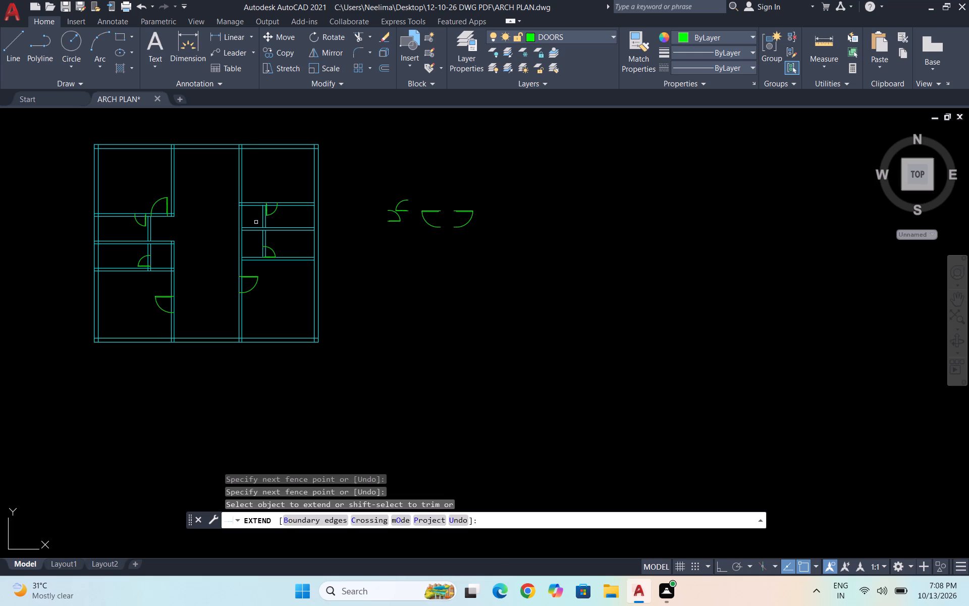
pyautogui.moveTo(250, 267); pyautogui.dragTo(246, 246)
pyautogui.scroll(1, 255, 237)
pyautogui.moveTo(246, 227); pyautogui.dragTo(248, 207)
pyautogui.moveTo(247, 209); pyautogui.dragTo(251, 241)
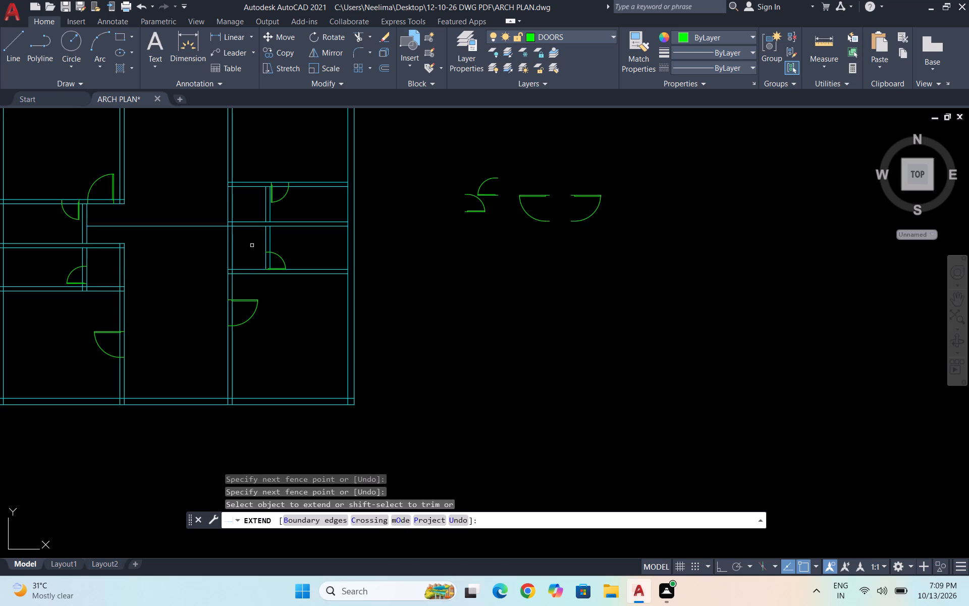
pyautogui.keyDown('shift'); pyautogui.moveTo(195, 240); pyautogui.dragTo(193, 192); pyautogui.keyUp('shift')
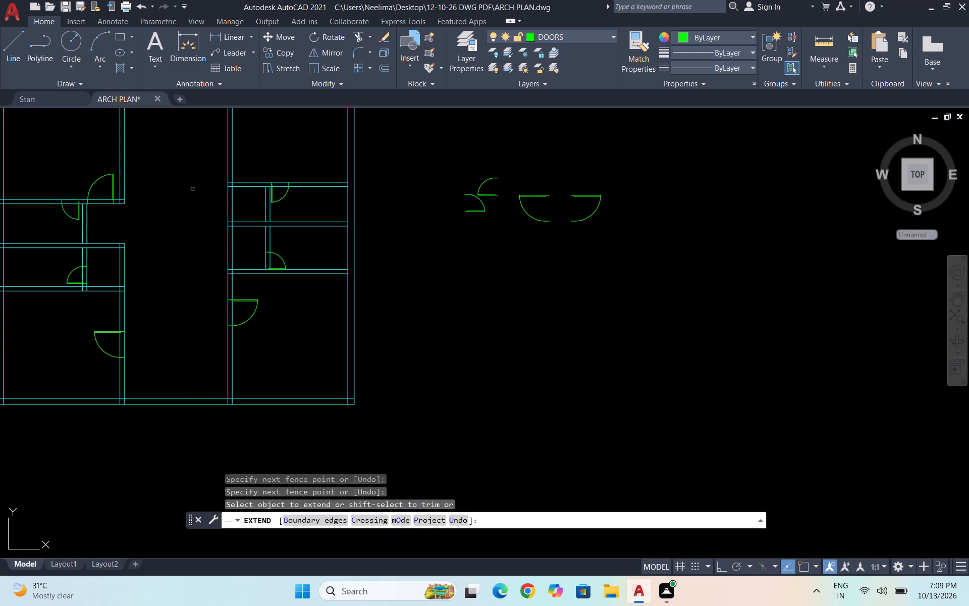
# Trim both left wall lines of the upper small right room between its horizontal walls to open it to the corridor.
pyautogui.keyDown('shift'); pyautogui.moveTo(218, 207); pyautogui.dragTo(245, 200); pyautogui.keyUp('shift')
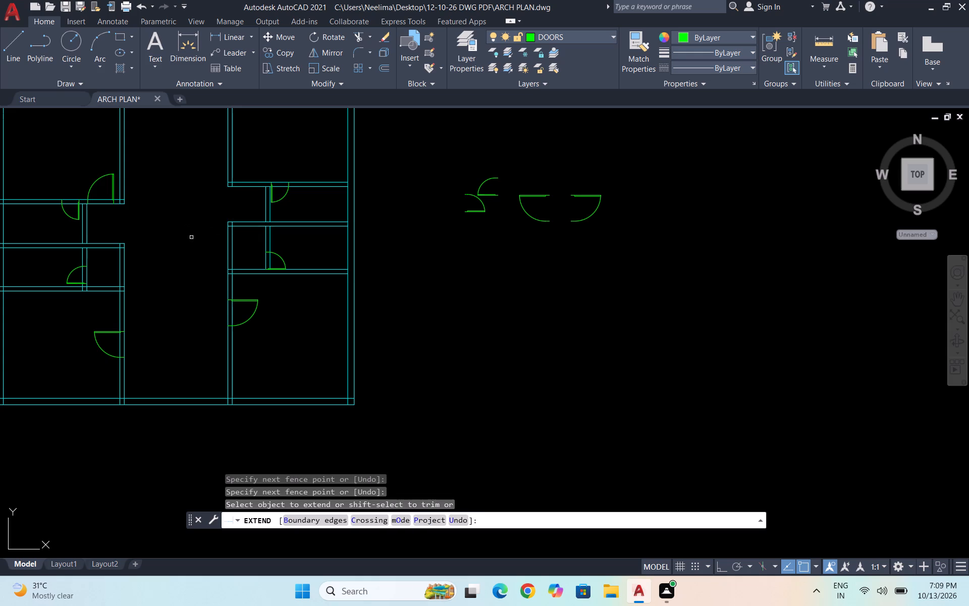
# Extend the lower small right room's partition through its bottom wall, and trim that wall between the left wall and the partition.
pyautogui.scroll(1, 257, 286)
pyautogui.moveTo(266, 245); pyautogui.dragTo(286, 243)
pyautogui.keyDown('shift'); pyautogui.moveTo(256, 286); pyautogui.dragTo(227, 228); pyautogui.keyUp('shift')
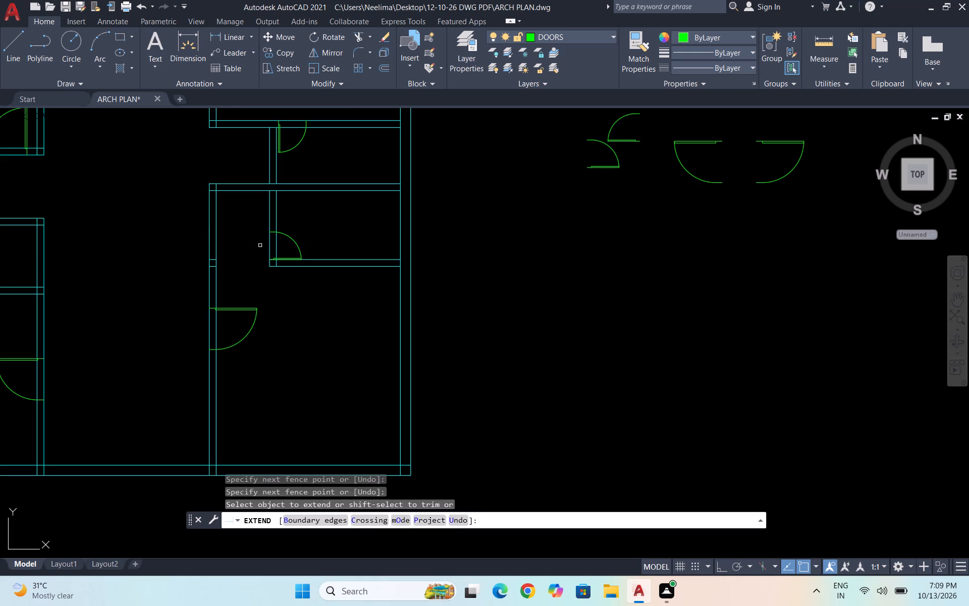
pyautogui.scroll(-1, 296, 292)
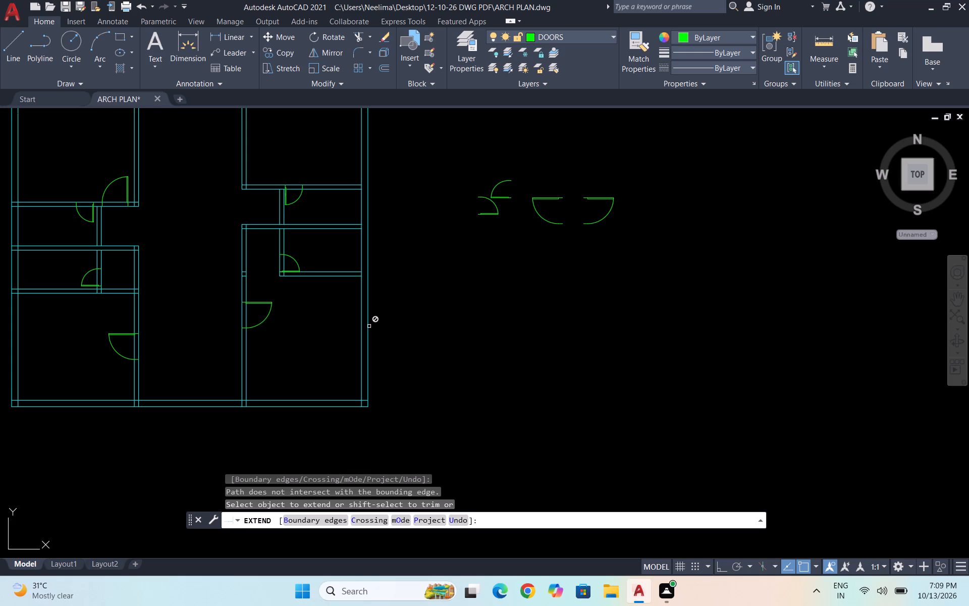
pyautogui.scroll(-1, 428, 307)
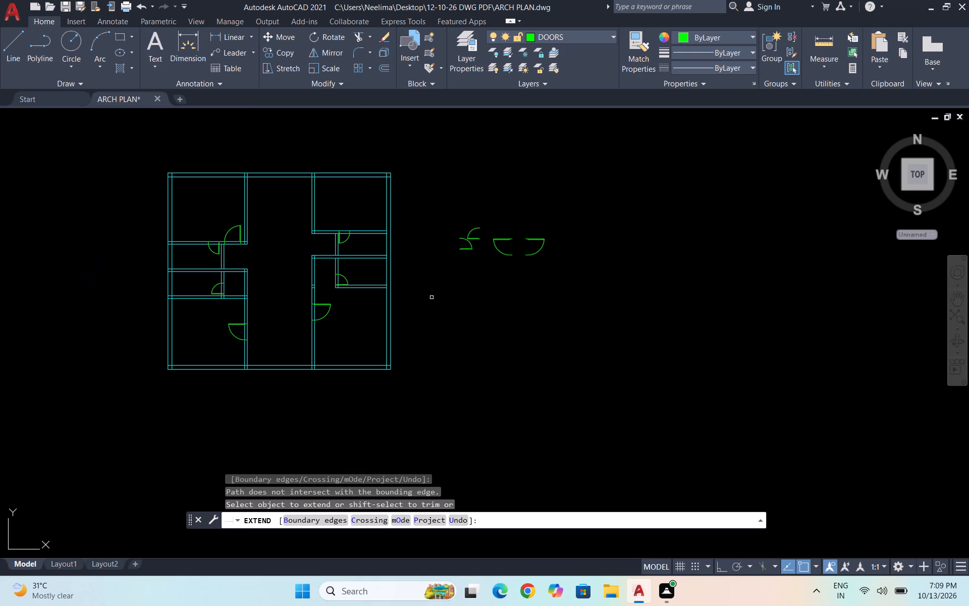
pyautogui.press('Escape')
pyautogui.press('Escape')
pyautogui.press('Escape')
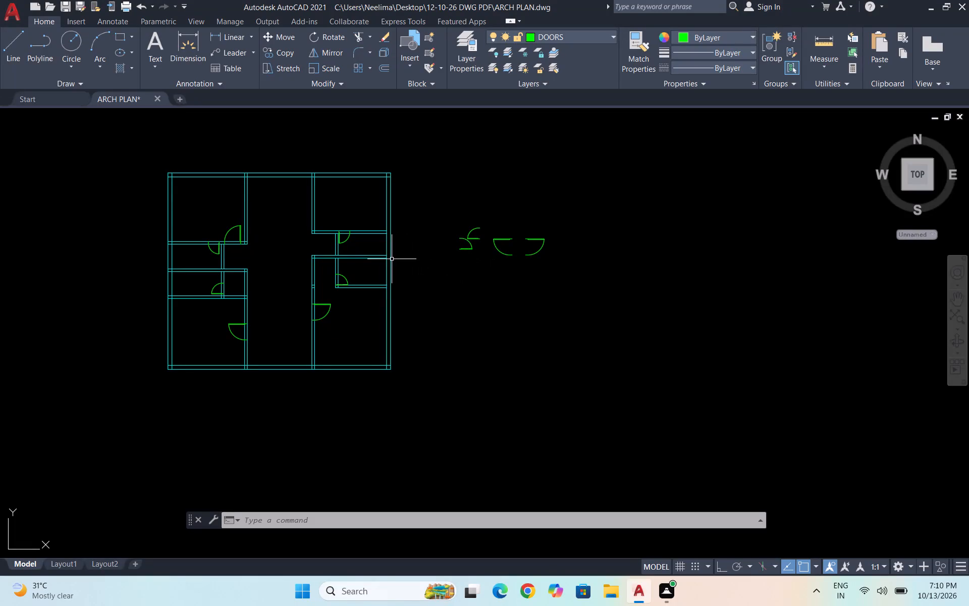
# Move all four spare doors from the right side of the floor plan to the empty area left of it.
pyautogui.click(593, 296)
pyautogui.click(434, 213)
pyautogui.press('m')
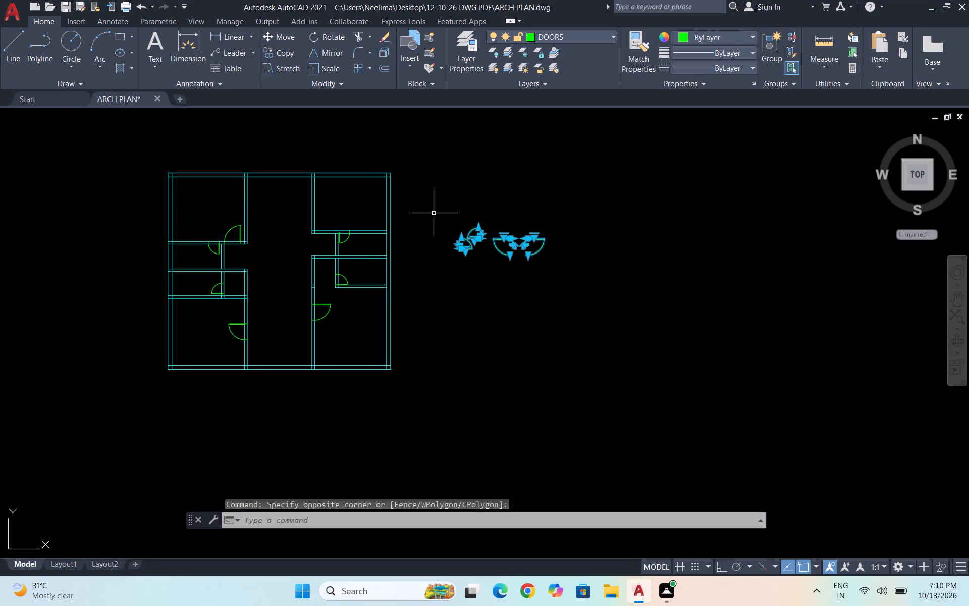
pyautogui.press('Return')
pyautogui.click(467, 235)
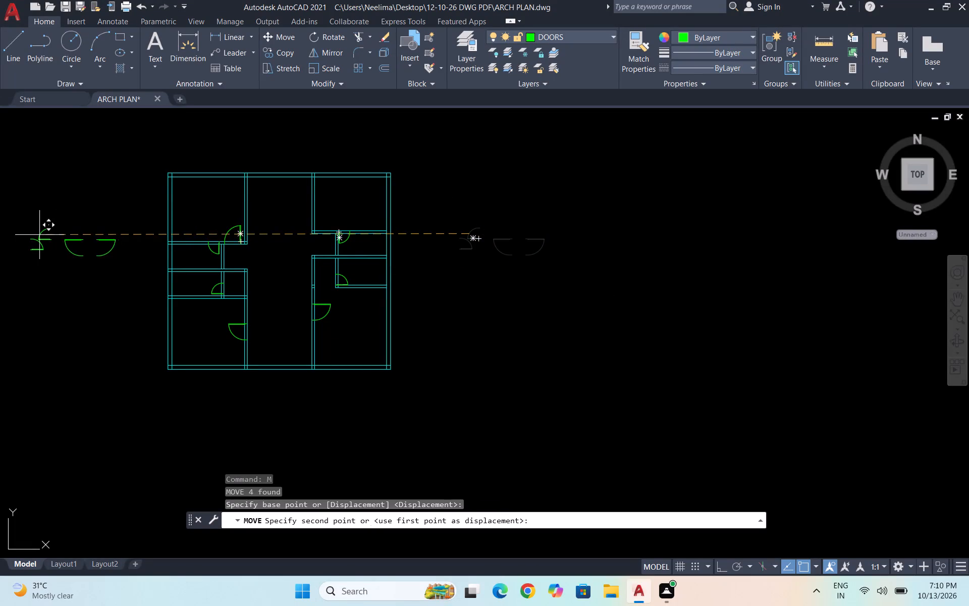
pyautogui.click(30, 234)
pyautogui.press('Escape')
# Make FURNTIURE the current layer.
pyautogui.scroll(-1, 453, 221)
pyautogui.scroll(1, 328, 220)
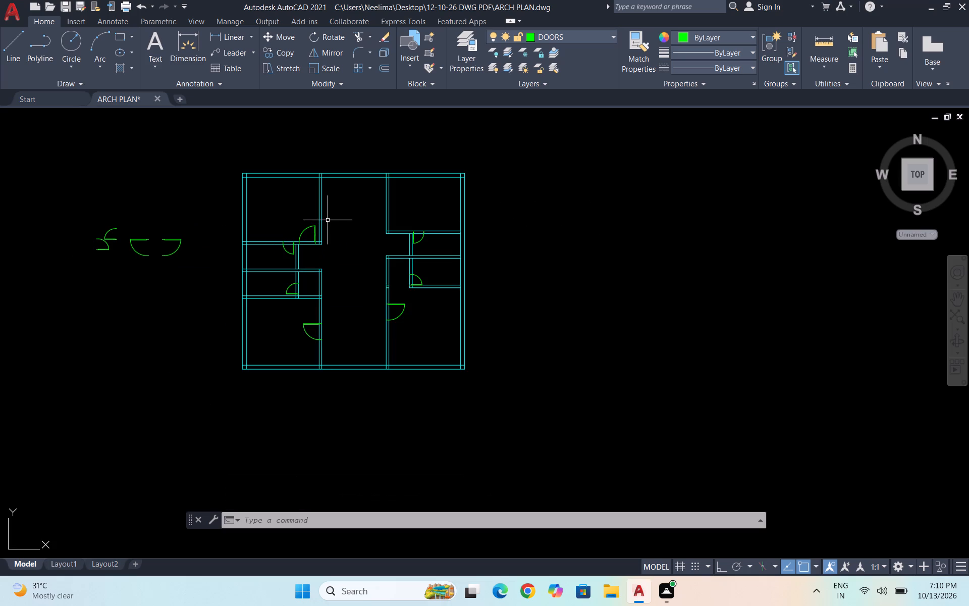
pyautogui.scroll(2, 385, 191)
pyautogui.press('Escape')
pyautogui.press('Escape')
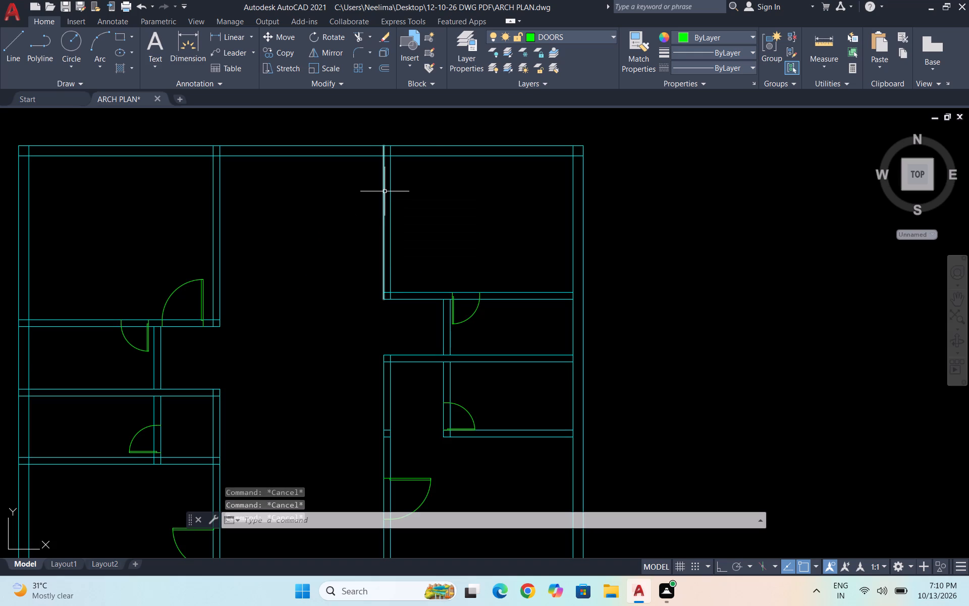
pyautogui.click(588, 32)
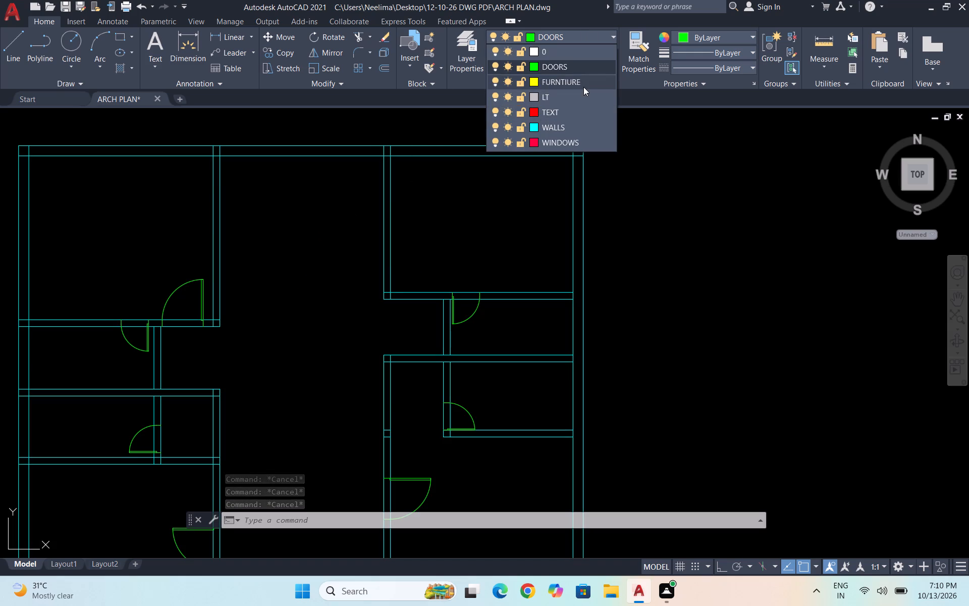
pyautogui.click(583, 86)
# Open Home - Space Planner.dwg in DesignCenter from the en-us DesignCenter sample folder.
pyautogui.scroll(-1, 499, 185)
pyautogui.scroll(1, 238, 200)
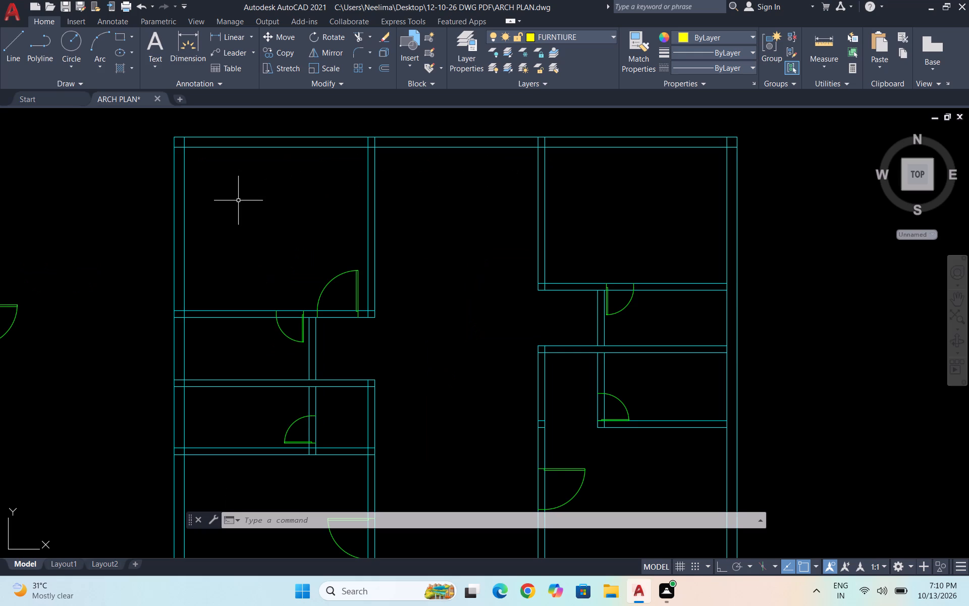
pyautogui.write('DC')
pyautogui.press('Return')
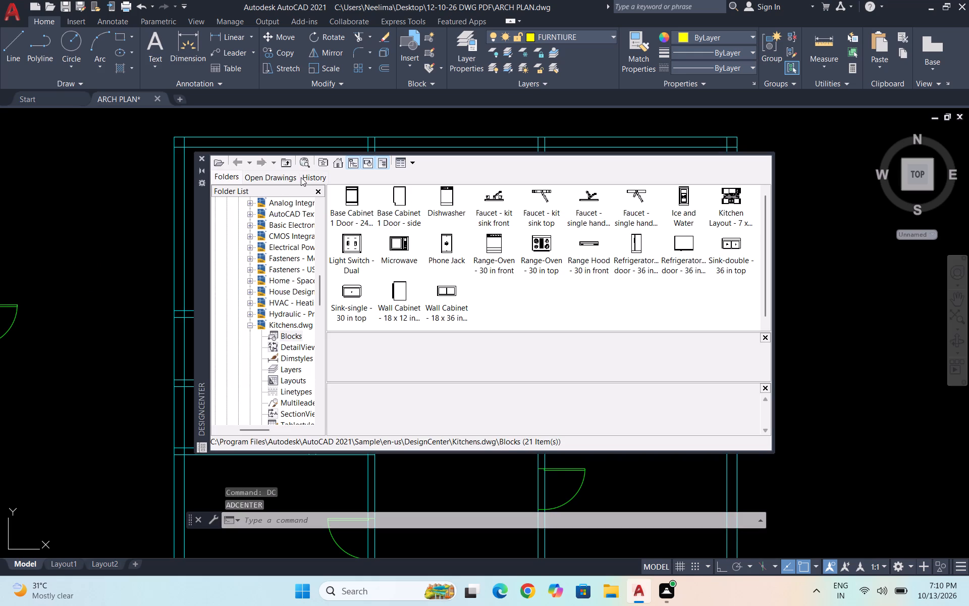
pyautogui.click(339, 167)
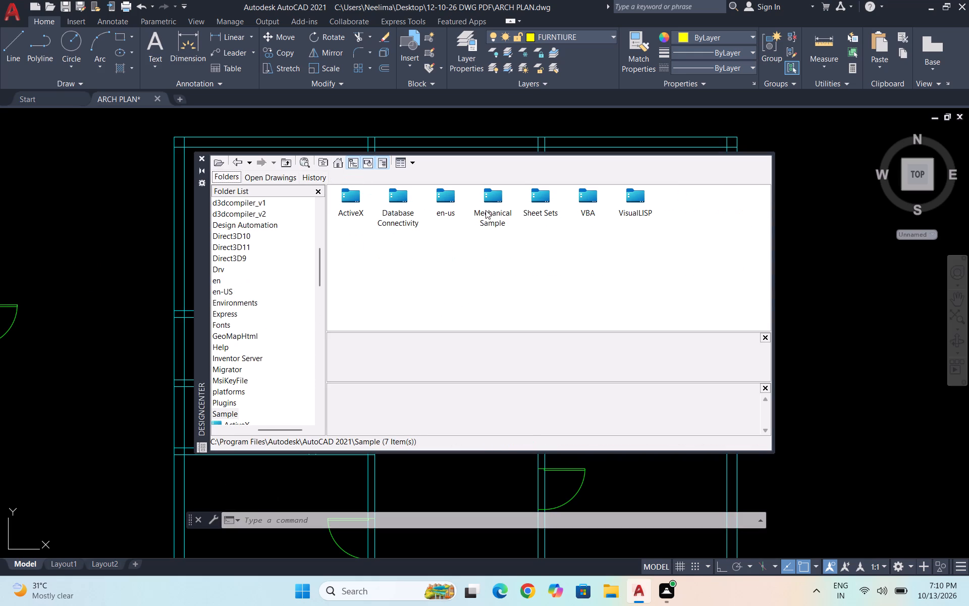
pyautogui.doubleClick(447, 198)
pyautogui.doubleClick(357, 193)
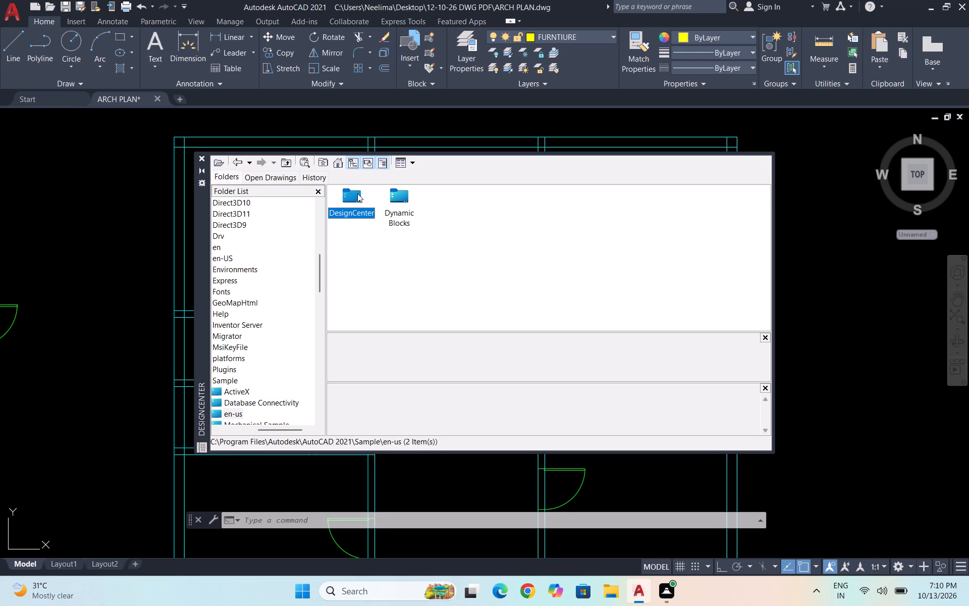
pyautogui.doubleClick(688, 195)
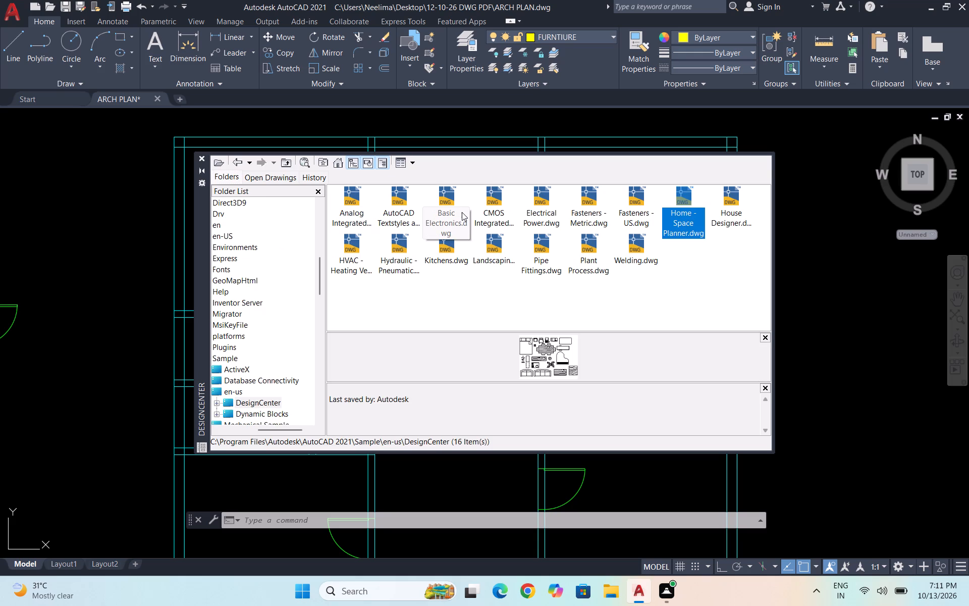
pyautogui.click(687, 194)
pyautogui.tripleClick(687, 197)
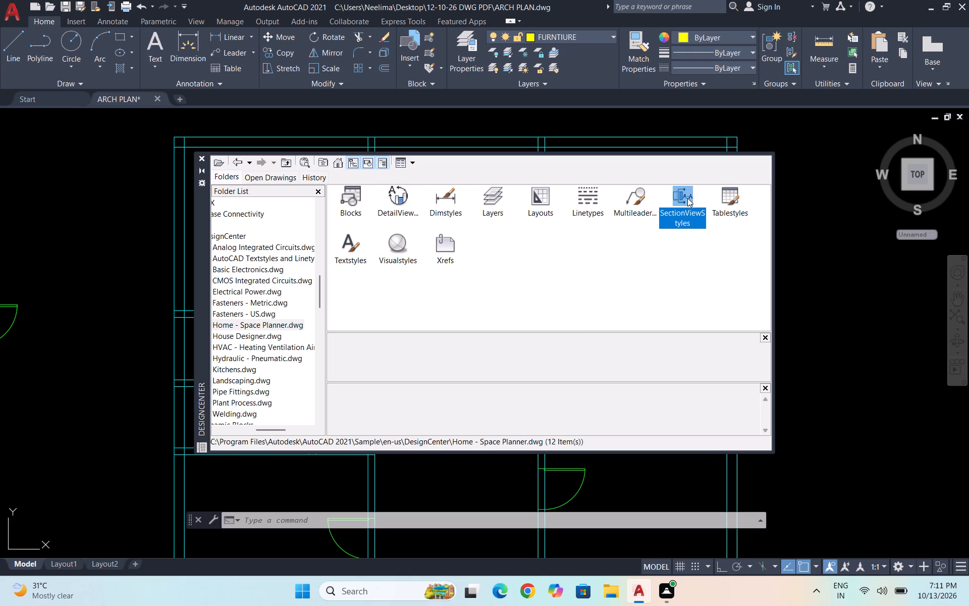
# Insert the Bed - Queen block at scale 1 and rotation 0 in the empty area right of the floor plan, and close DesignCenter.
pyautogui.doubleClick(355, 200)
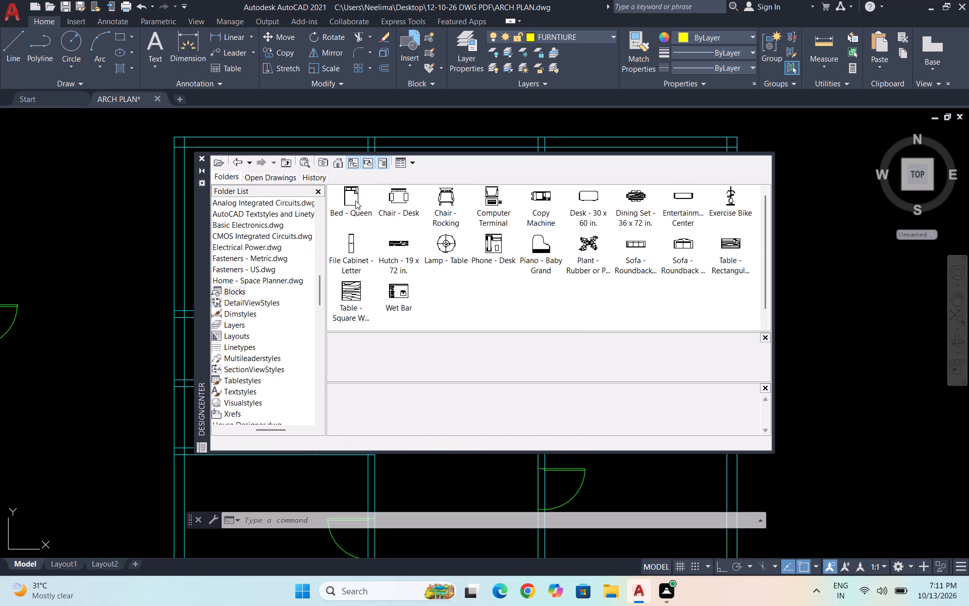
pyautogui.doubleClick(355, 200)
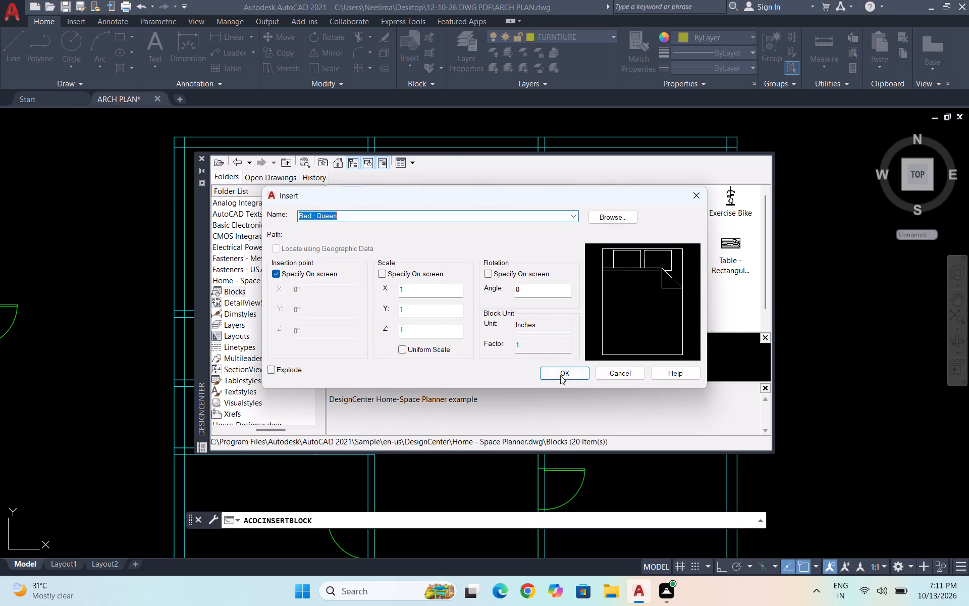
pyautogui.click(564, 375)
pyautogui.scroll(-2, 546, 382)
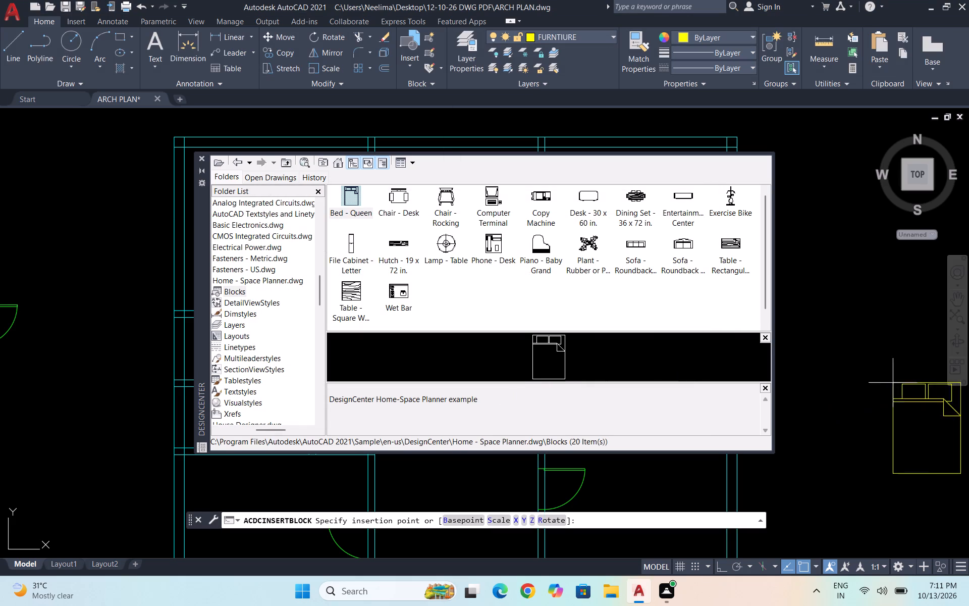
pyautogui.click(825, 373)
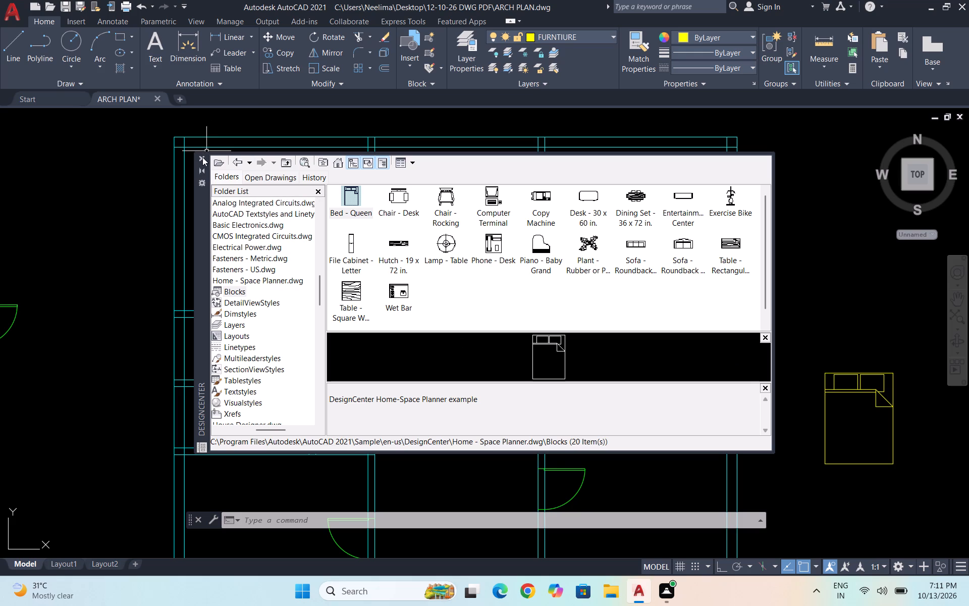
pyautogui.click(202, 157)
pyautogui.scroll(-2, 172, 171)
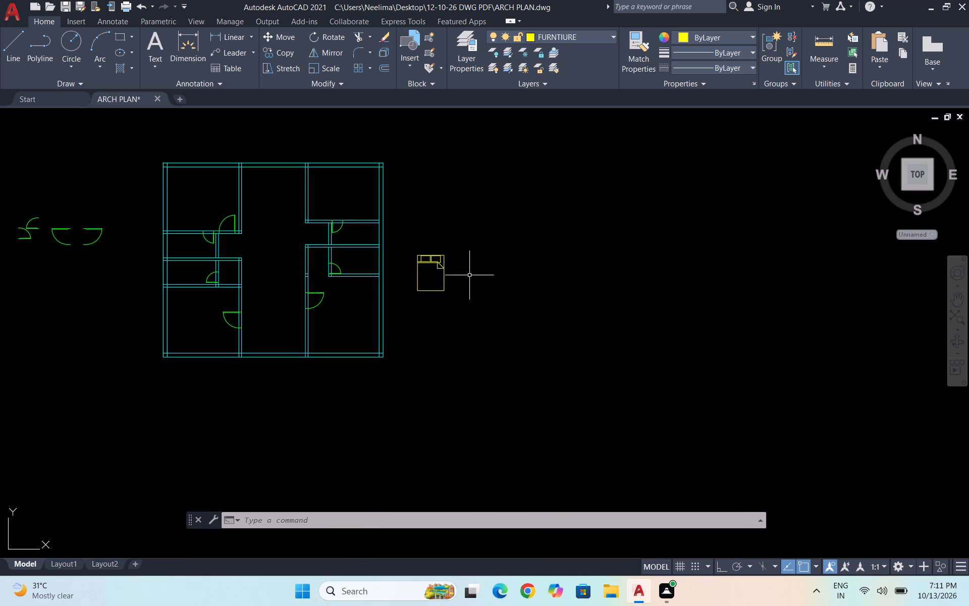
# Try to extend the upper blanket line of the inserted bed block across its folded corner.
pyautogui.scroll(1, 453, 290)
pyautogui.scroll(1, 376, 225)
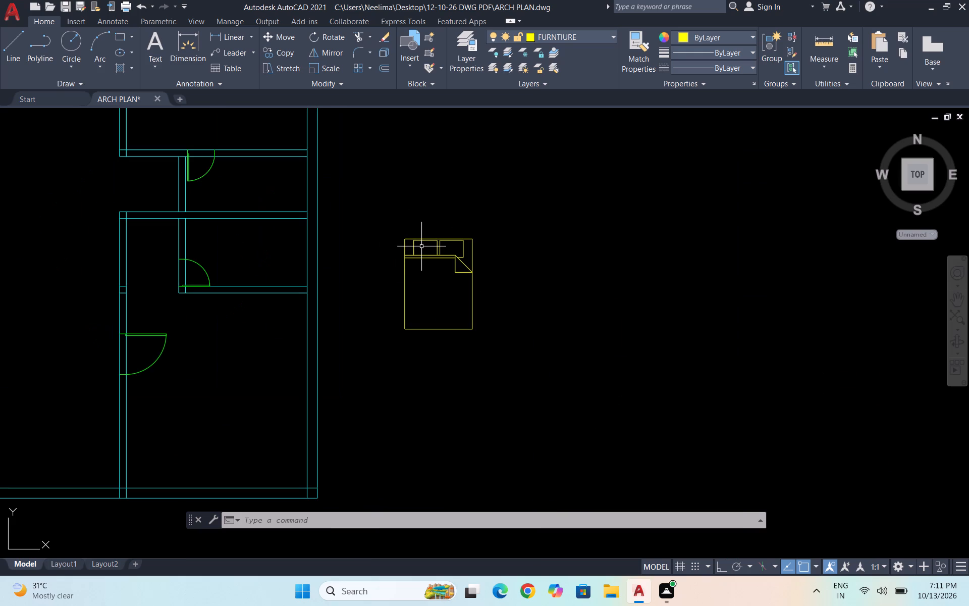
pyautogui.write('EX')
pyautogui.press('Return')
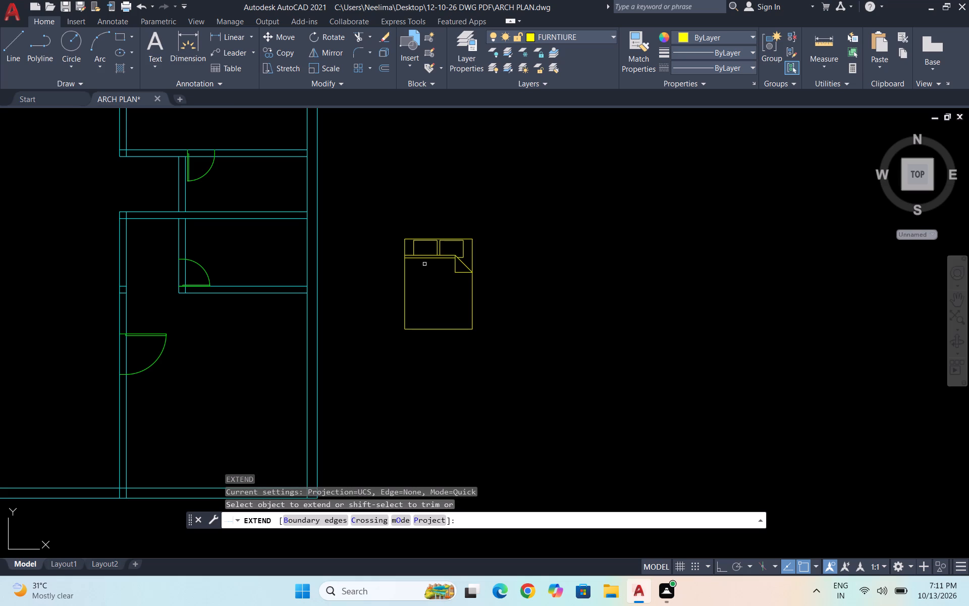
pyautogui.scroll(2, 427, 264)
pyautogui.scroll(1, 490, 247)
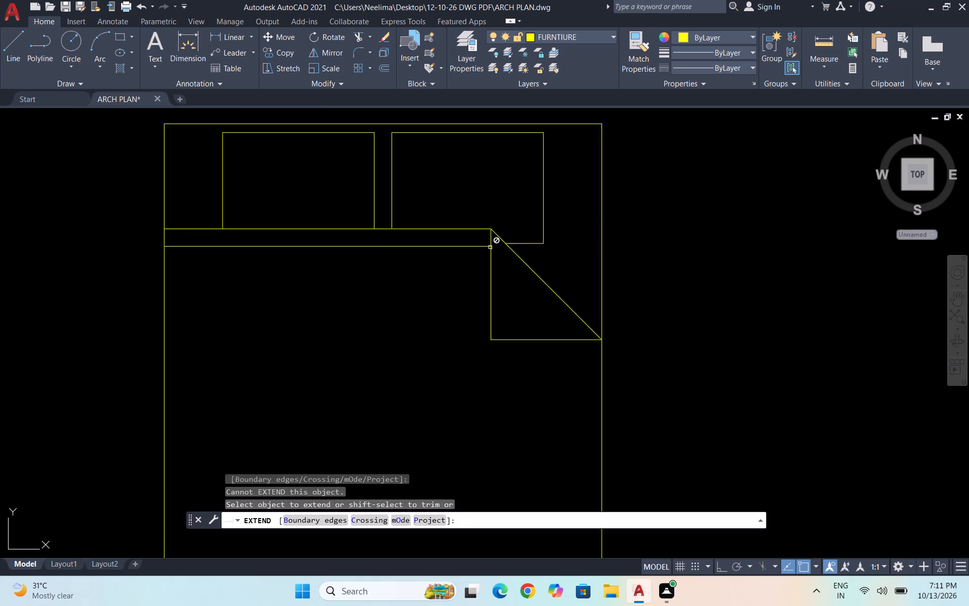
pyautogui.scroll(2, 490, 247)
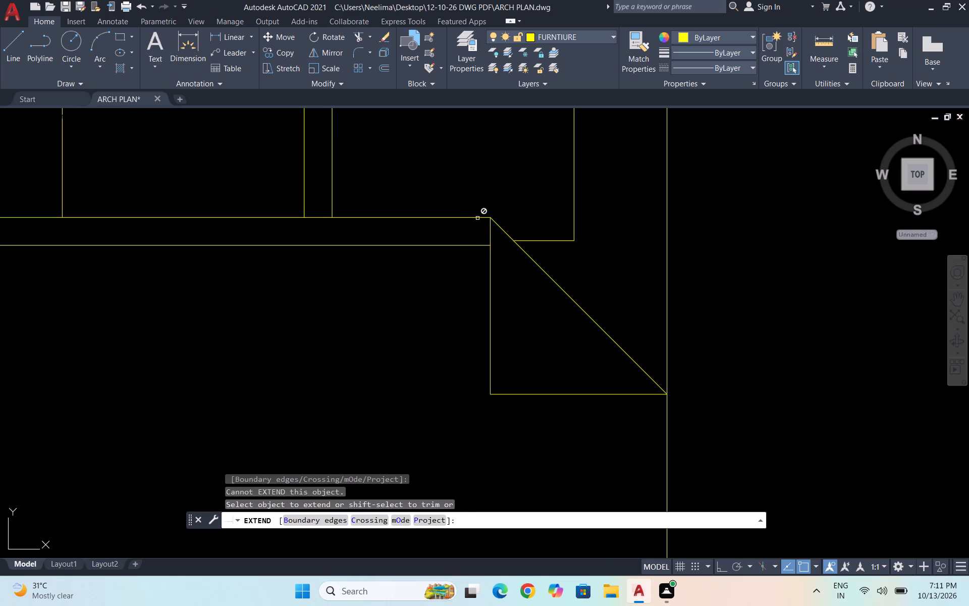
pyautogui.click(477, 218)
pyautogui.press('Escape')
# Explode the queen bed block into separate lines.
pyautogui.scroll(-3, 533, 214)
pyautogui.moveTo(643, 404); pyautogui.dragTo(533, 365)
pyautogui.click(427, 186)
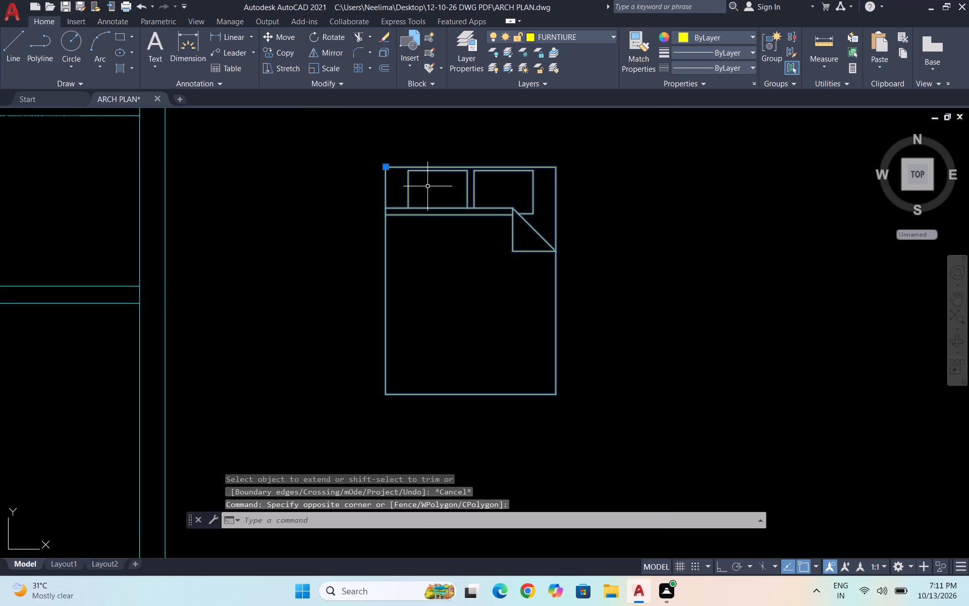
pyautogui.press('x')
pyautogui.press('Return')
pyautogui.press('Escape')
# Put all the exploded bed lines on the FURNTIURE layer.
pyautogui.moveTo(616, 408); pyautogui.dragTo(543, 386)
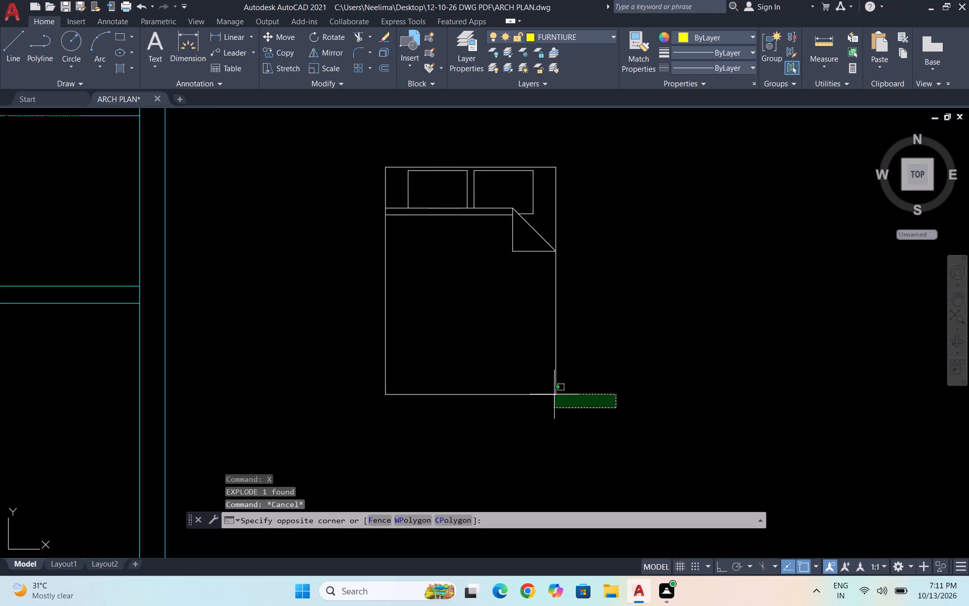
pyautogui.moveTo(543, 386); pyautogui.dragTo(537, 381)
pyautogui.click(335, 59)
pyautogui.click(356, 153)
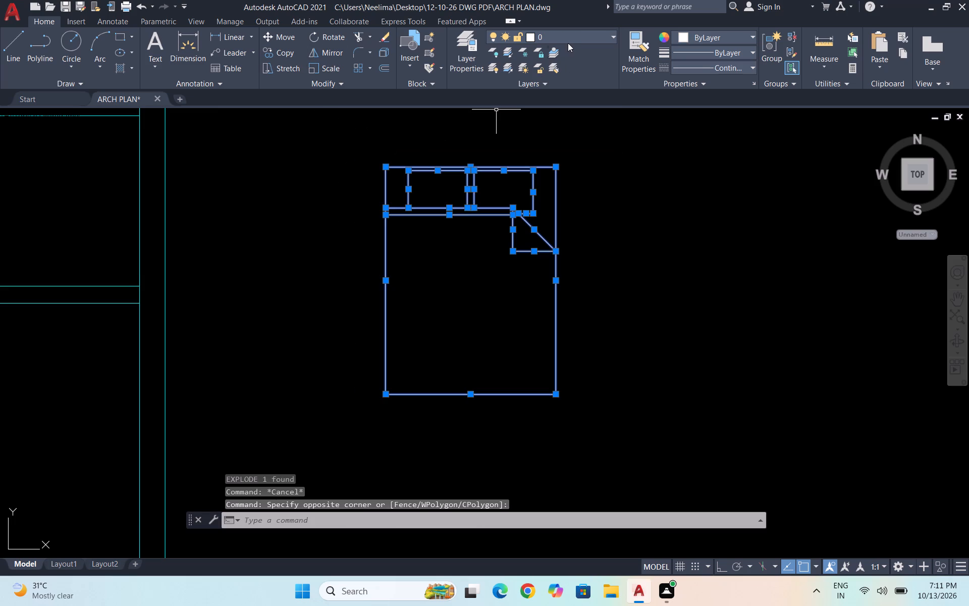
pyautogui.click(569, 44)
pyautogui.click(576, 34)
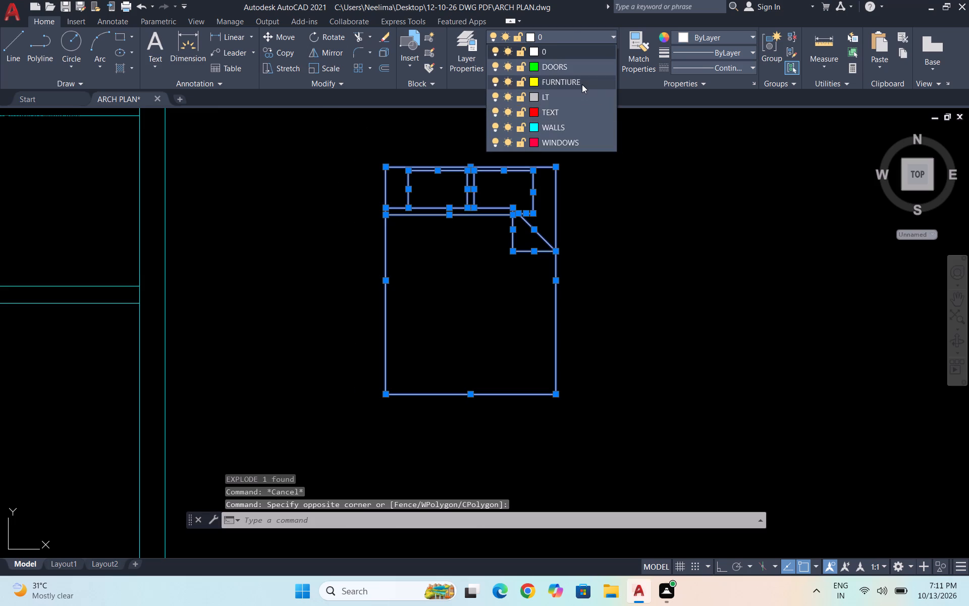
pyautogui.click(582, 84)
pyautogui.press('Escape')
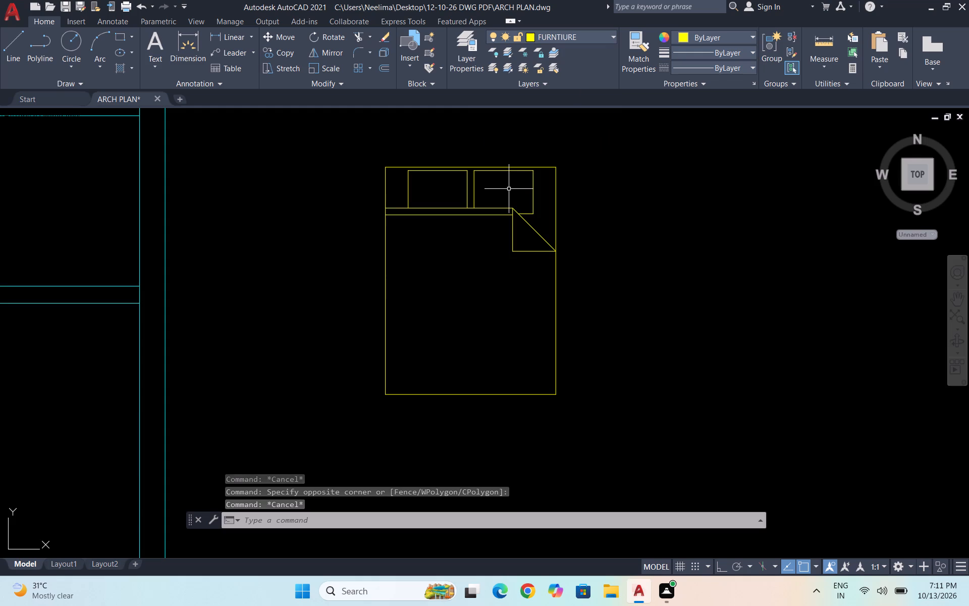
# Extend the bed's two horizontal blanket lines to the right edge of the bed.
pyautogui.write('EX')
pyautogui.press('Return')
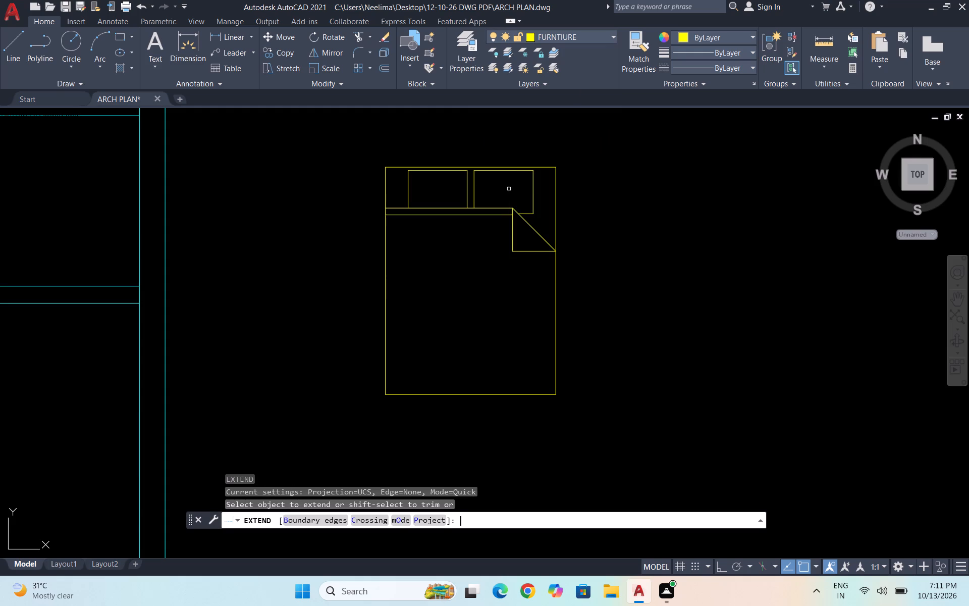
pyautogui.click(499, 214)
pyautogui.click(501, 215)
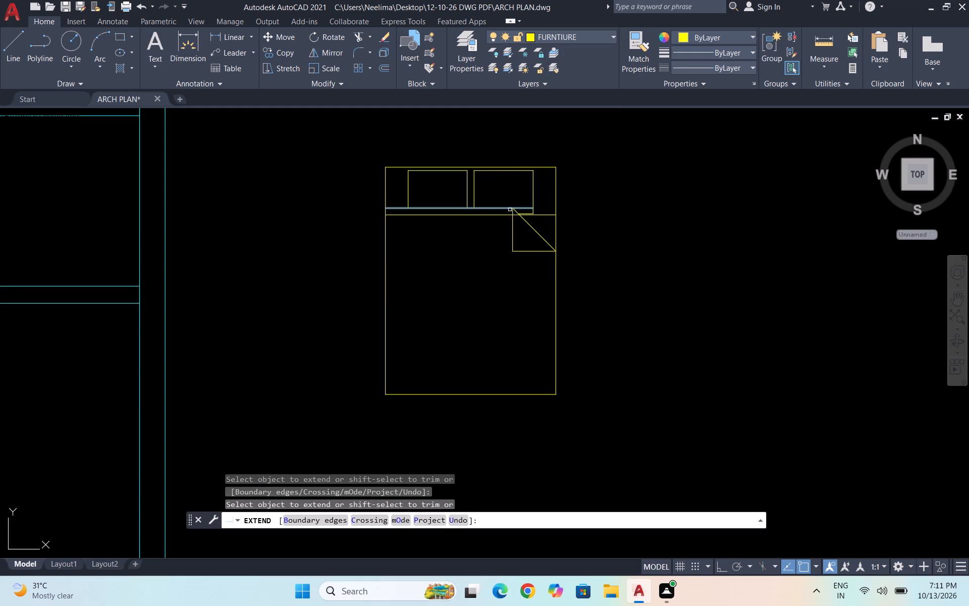
pyautogui.click(510, 210)
pyautogui.click(524, 208)
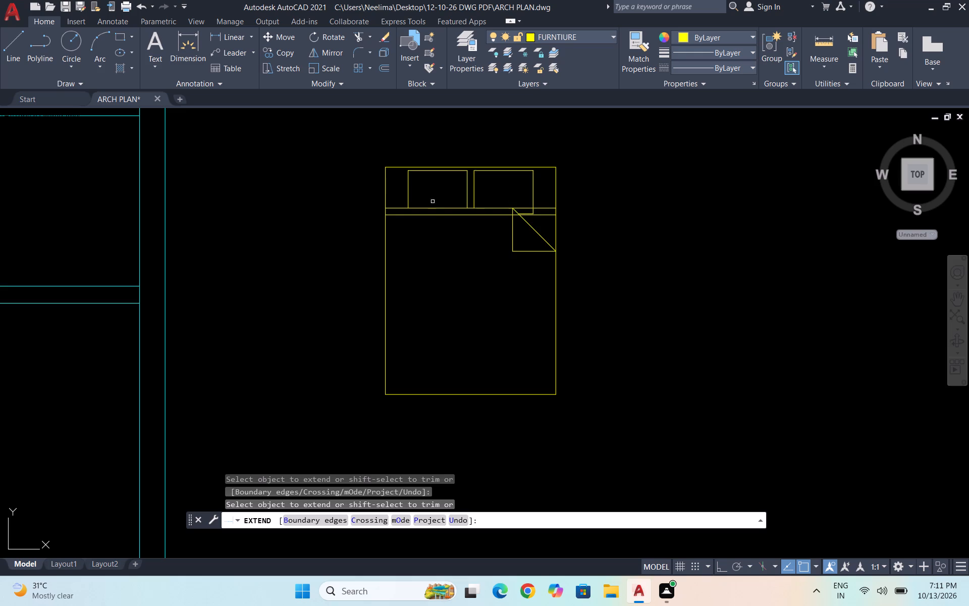
pyautogui.scroll(3, 531, 216)
pyautogui.press('Escape')
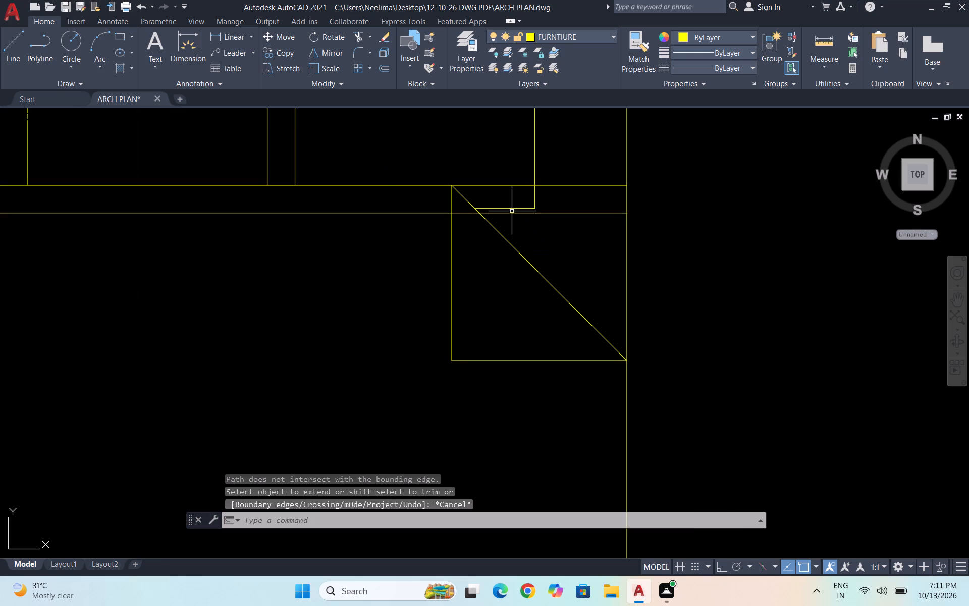
# Trim away the parts of the right pillow's outline that lie below the upper blanket line.
pyautogui.scroll(2, 512, 211)
pyautogui.write('TR')
pyautogui.press('Return')
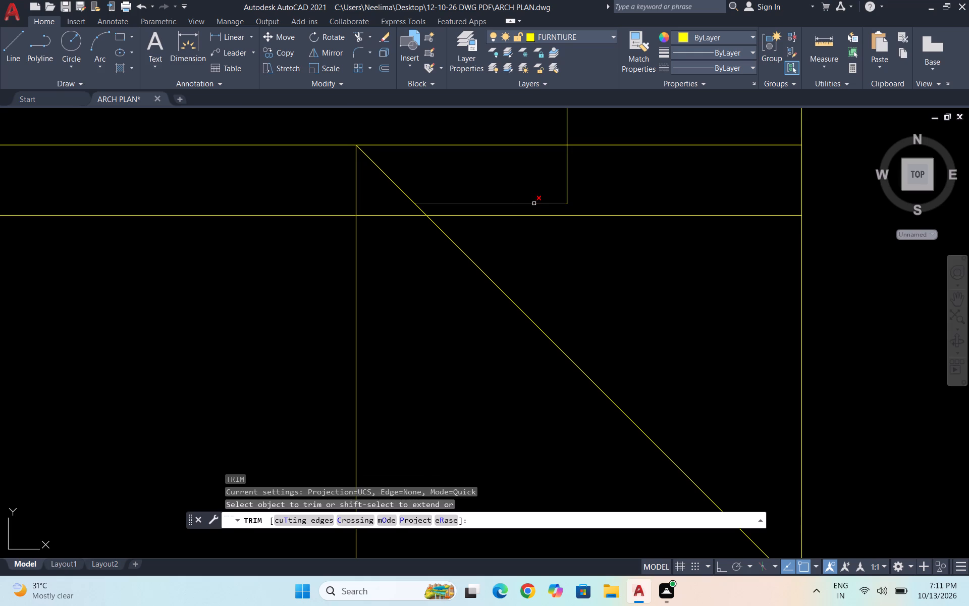
pyautogui.click(534, 204)
pyautogui.click(573, 177)
pyautogui.click(549, 176)
pyautogui.scroll(-2, 522, 170)
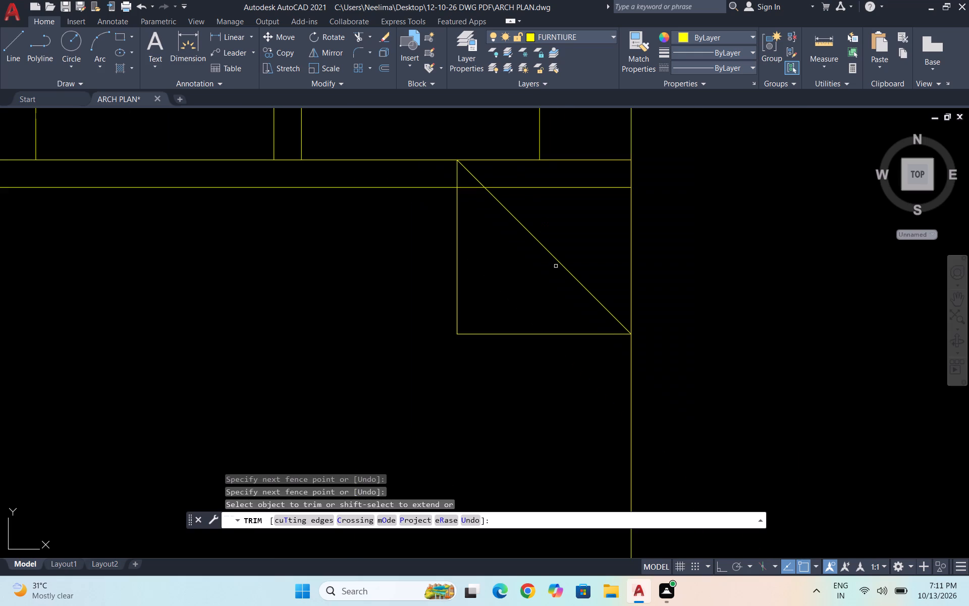
pyautogui.press('Escape')
# Delete the three lines forming the folded blanket corner on the bed.
pyautogui.moveTo(591, 360); pyautogui.dragTo(566, 323)
pyautogui.click(496, 247)
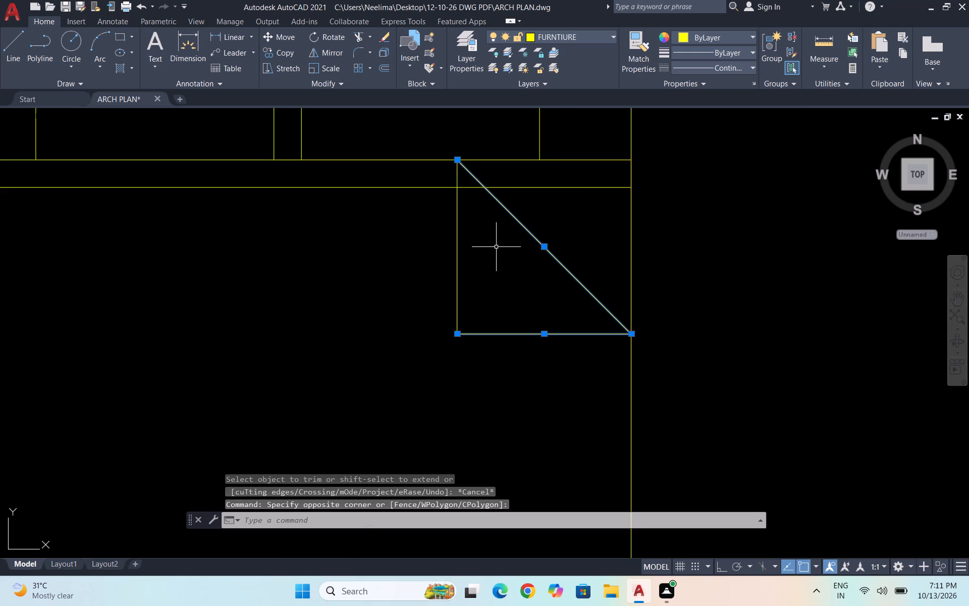
pyautogui.moveTo(496, 255); pyautogui.dragTo(469, 244)
pyautogui.click(343, 222)
pyautogui.press('Delete')
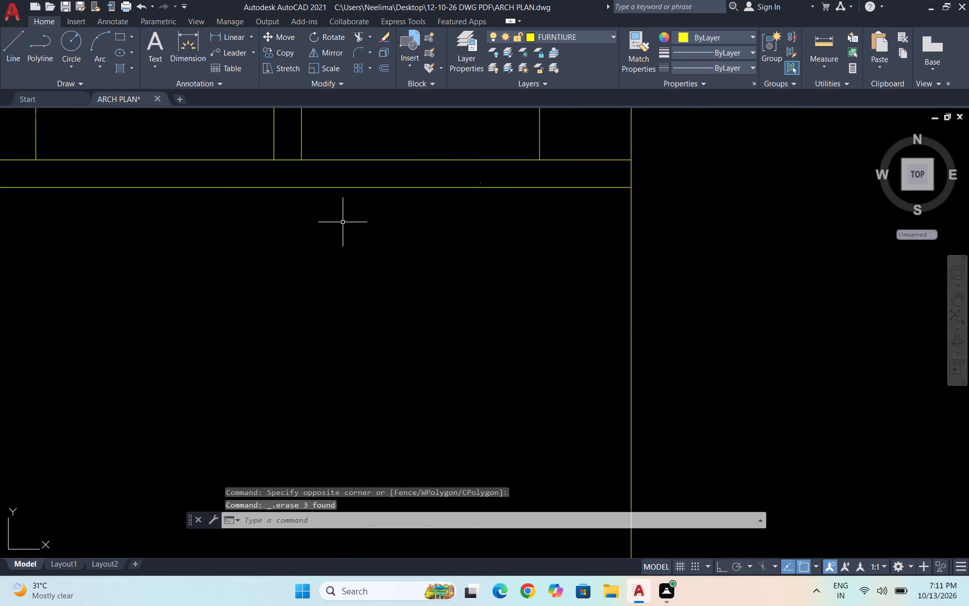
# Trim the upper blanket line outside and between the two pillows so that only the pillows' bottom edges remain.
pyautogui.scroll(-3, 370, 218)
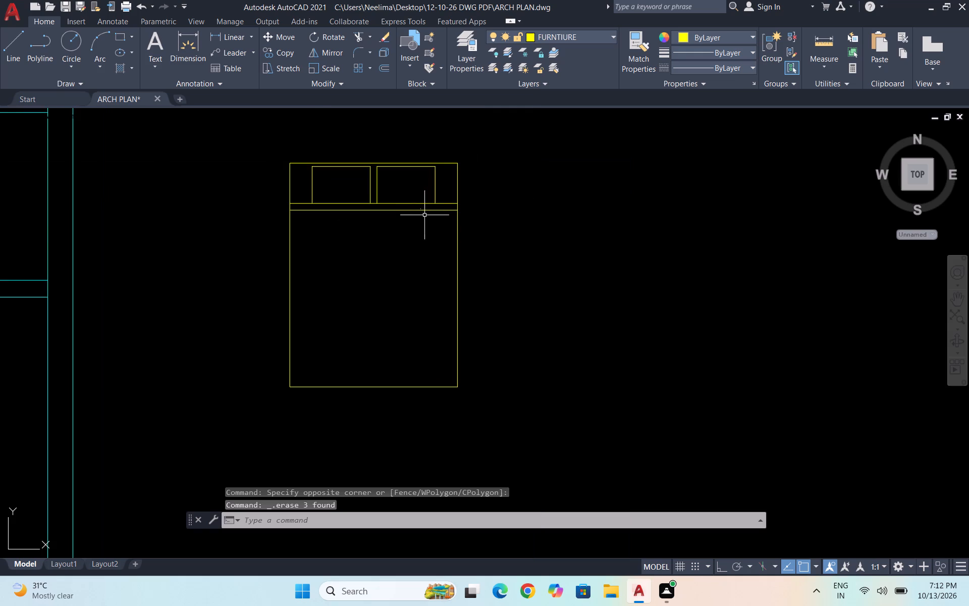
pyautogui.scroll(3, 355, 201)
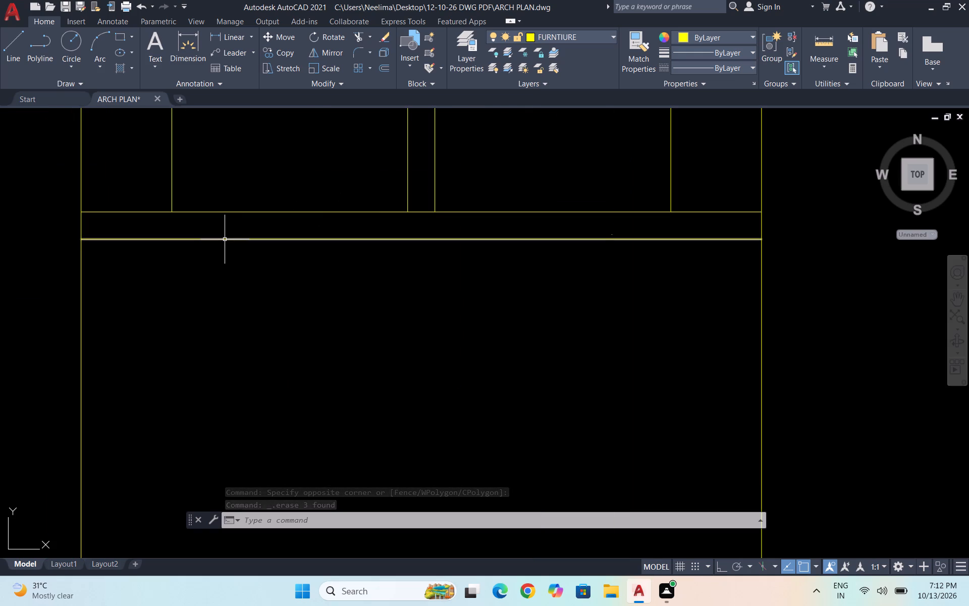
pyautogui.write('TR')
pyautogui.press('Return')
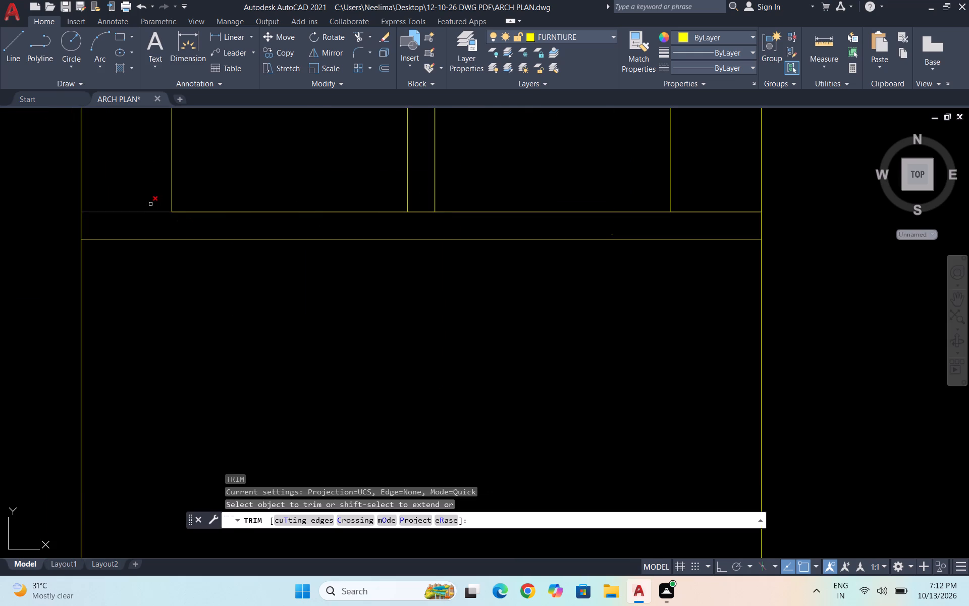
pyautogui.click(143, 213)
pyautogui.click(691, 214)
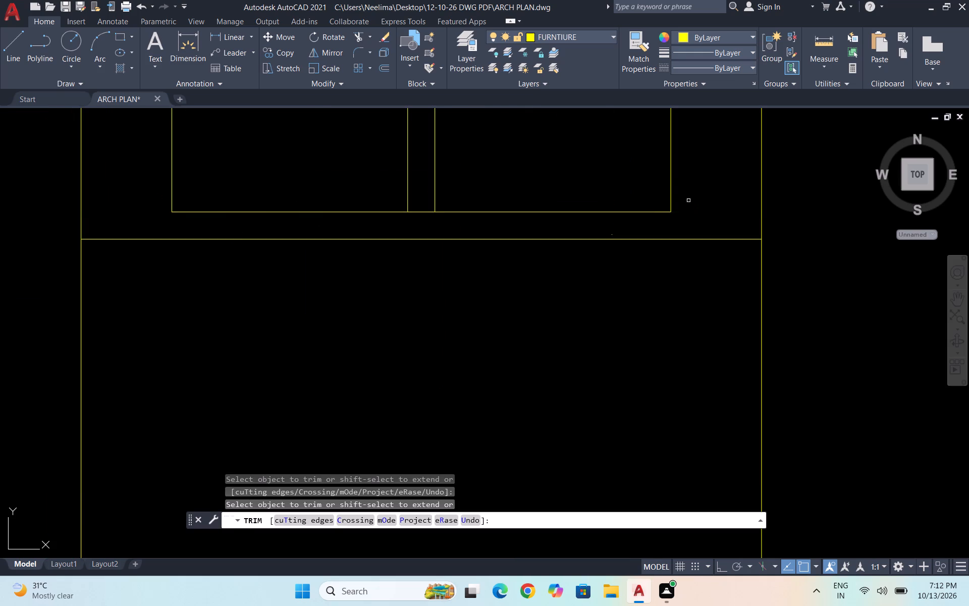
pyautogui.press('Escape')
pyautogui.press('space')
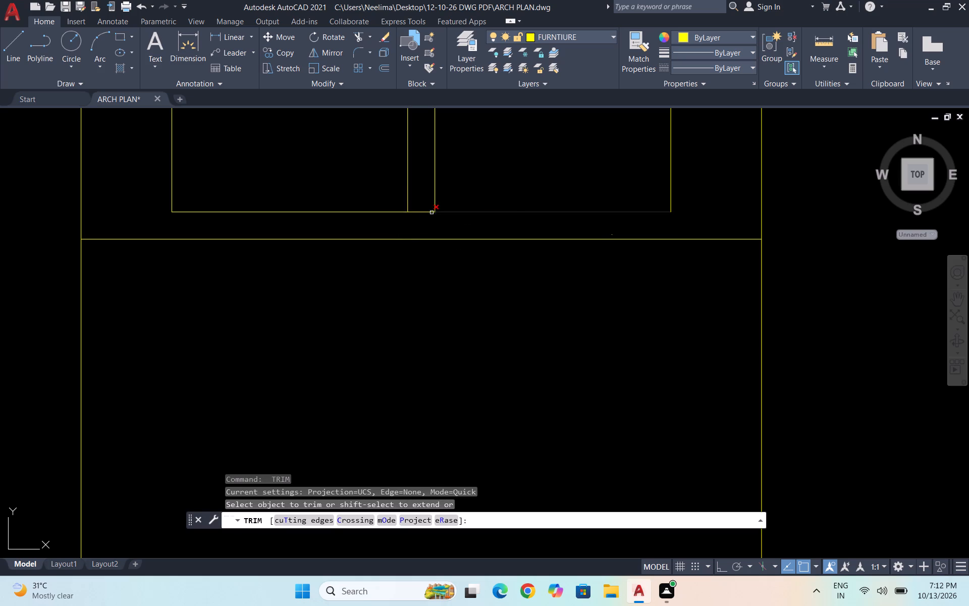
pyautogui.click(424, 212)
pyautogui.scroll(-2, 416, 215)
pyautogui.press('Escape')
pyautogui.press('Escape')
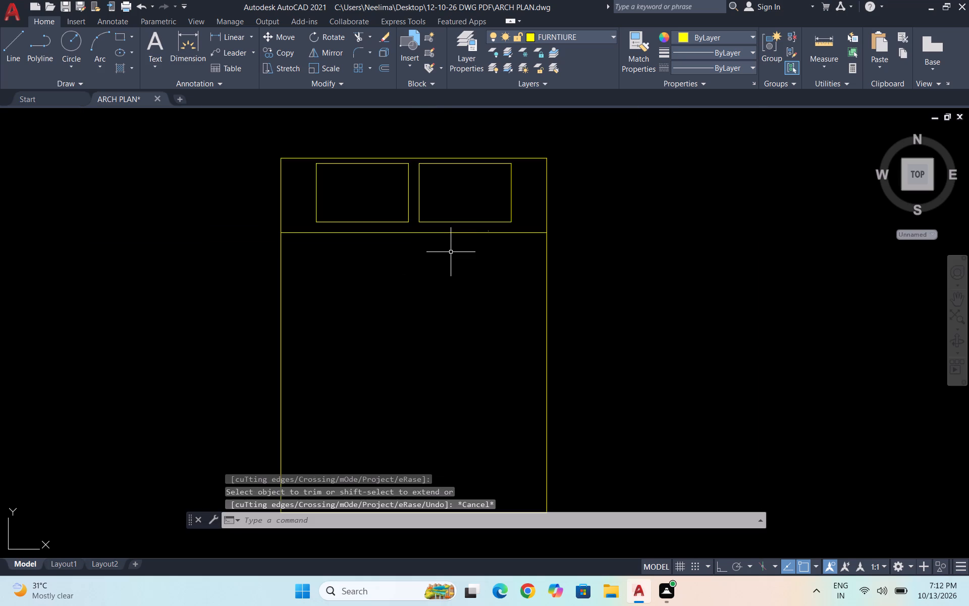
pyautogui.press('Escape')
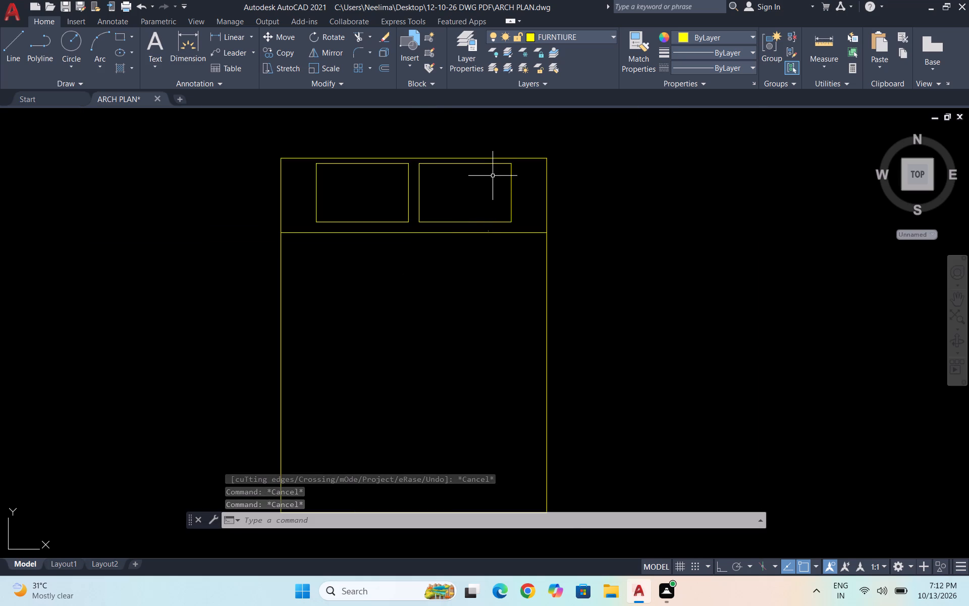
# Draw a three-point arc from the left pillow's top-left corner through its top-right corner, ending above the bed's top edge.
pyautogui.scroll(1, 501, 174)
pyautogui.press('a')
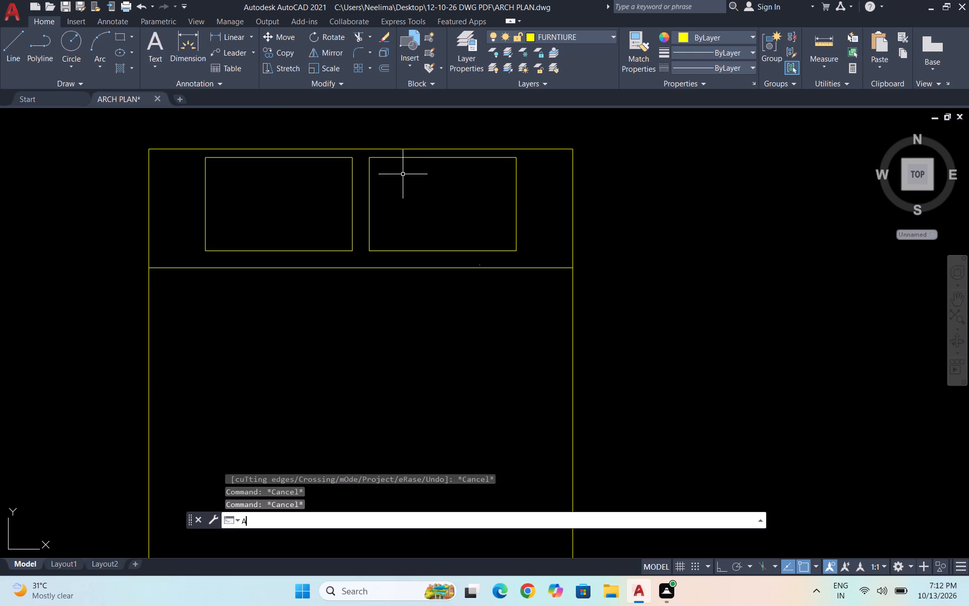
pyautogui.press('Return')
pyautogui.scroll(1, 213, 149)
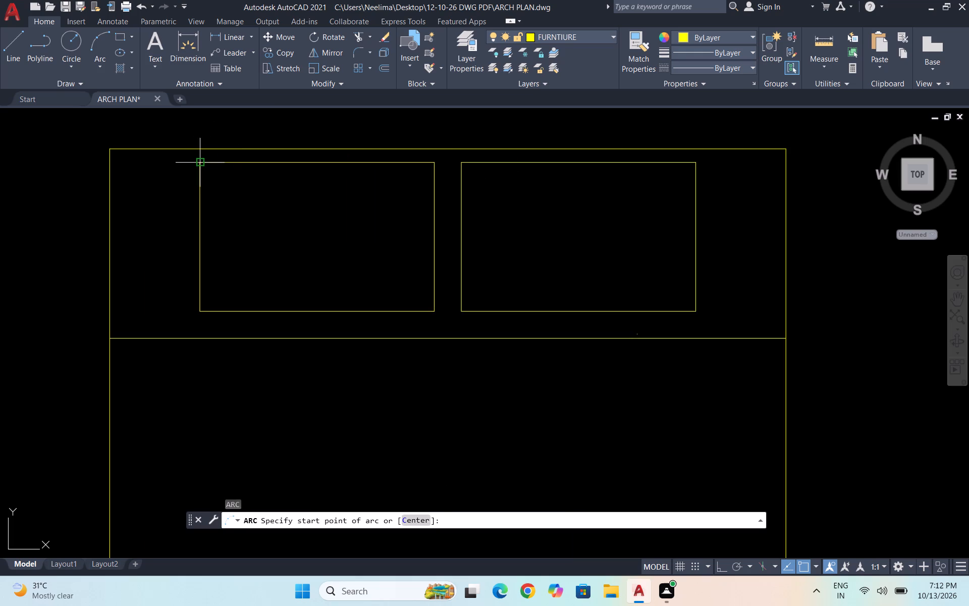
pyautogui.click(203, 165)
pyautogui.click(434, 162)
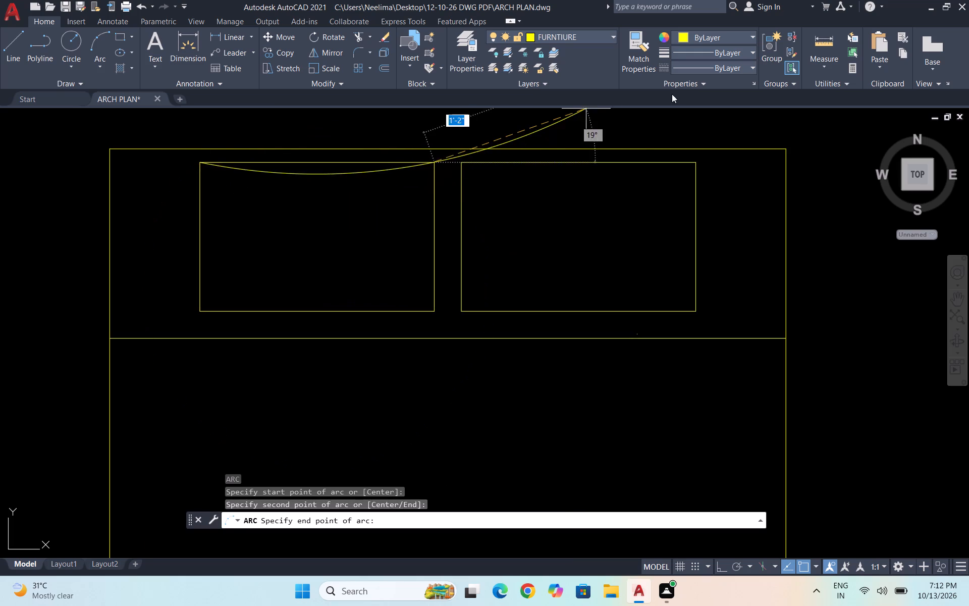
pyautogui.click(555, 123)
pyautogui.press('Escape')
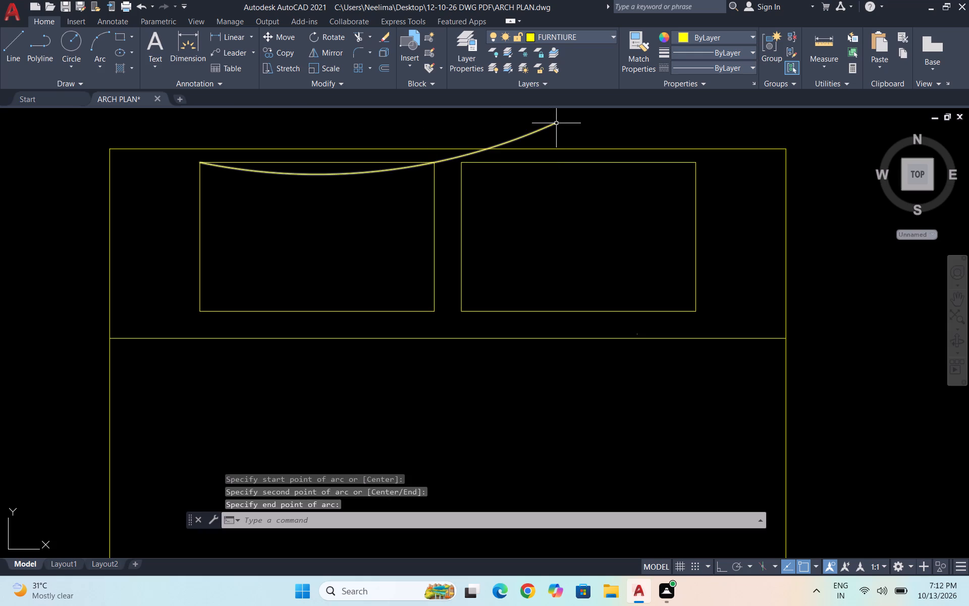
# Trim the arc beyond the left pillow's top-right corner so that it spans only the pillow's top edge.
pyautogui.write('TR')
pyautogui.press('Return')
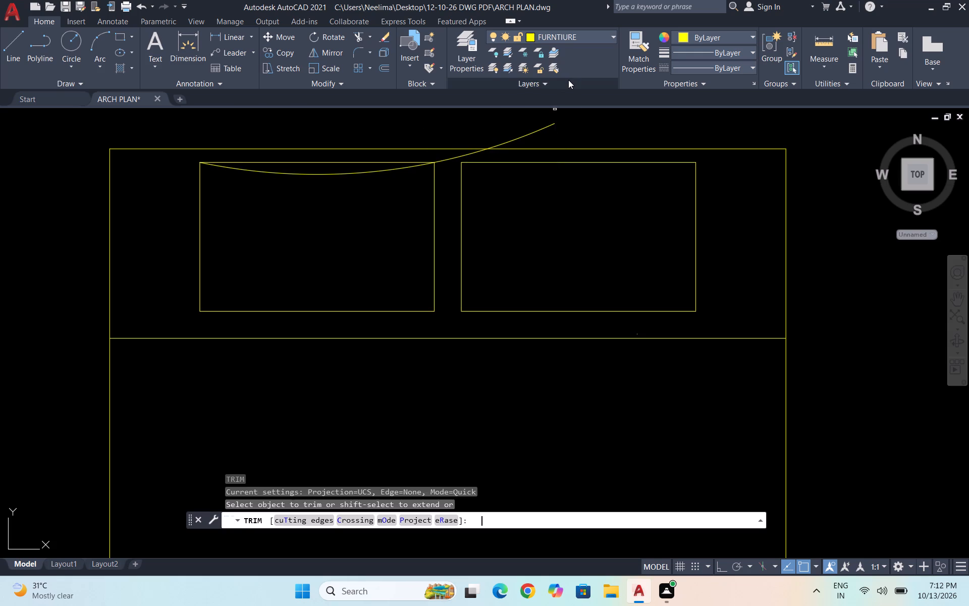
pyautogui.click(458, 157)
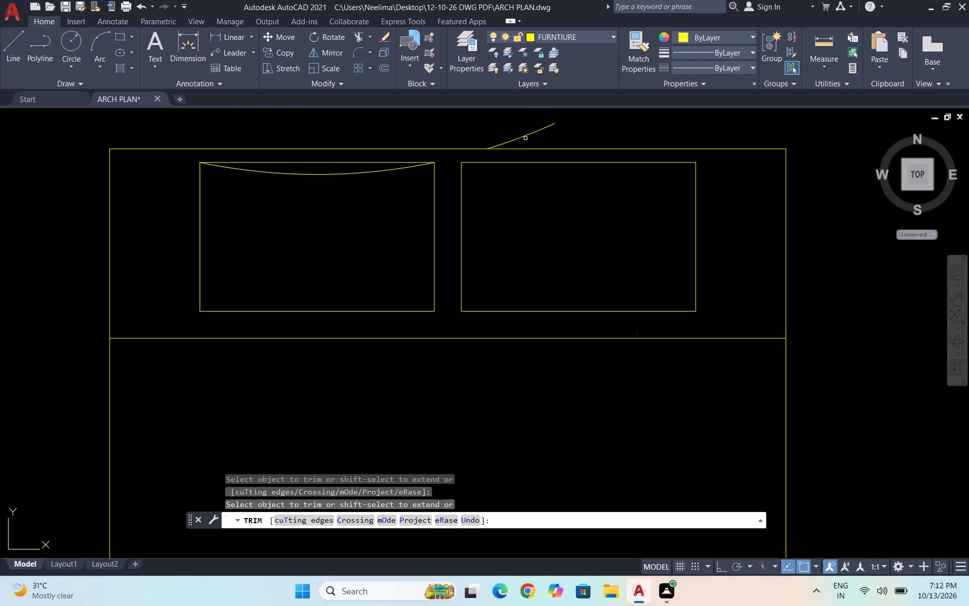
pyautogui.click(524, 134)
pyautogui.press('Escape')
# Draw a three-point arc from the left pillow's top-left corner through its bottom-left corner, ending outside the bed's left edge.
pyautogui.press('a')
pyautogui.press('Return')
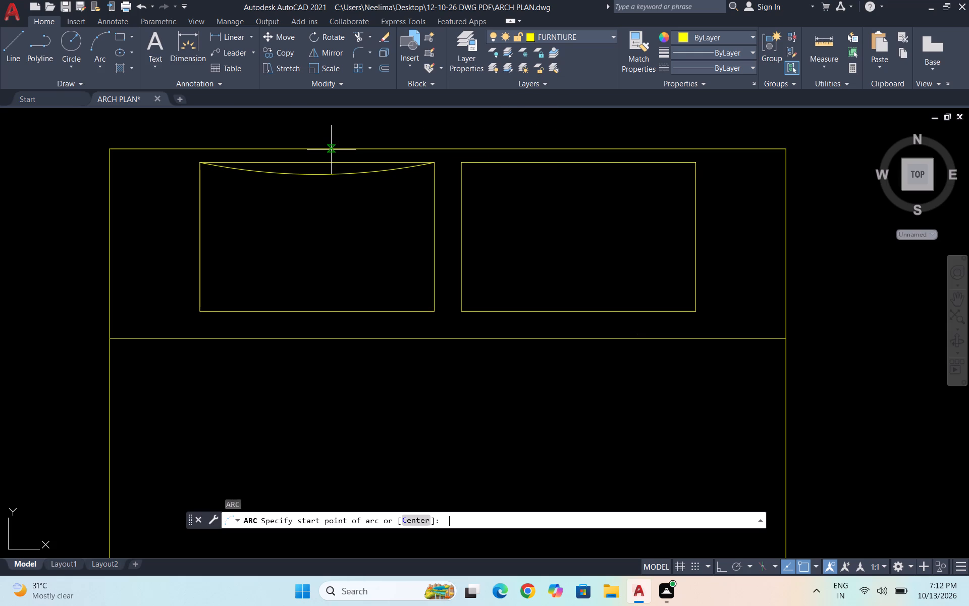
pyautogui.click(203, 165)
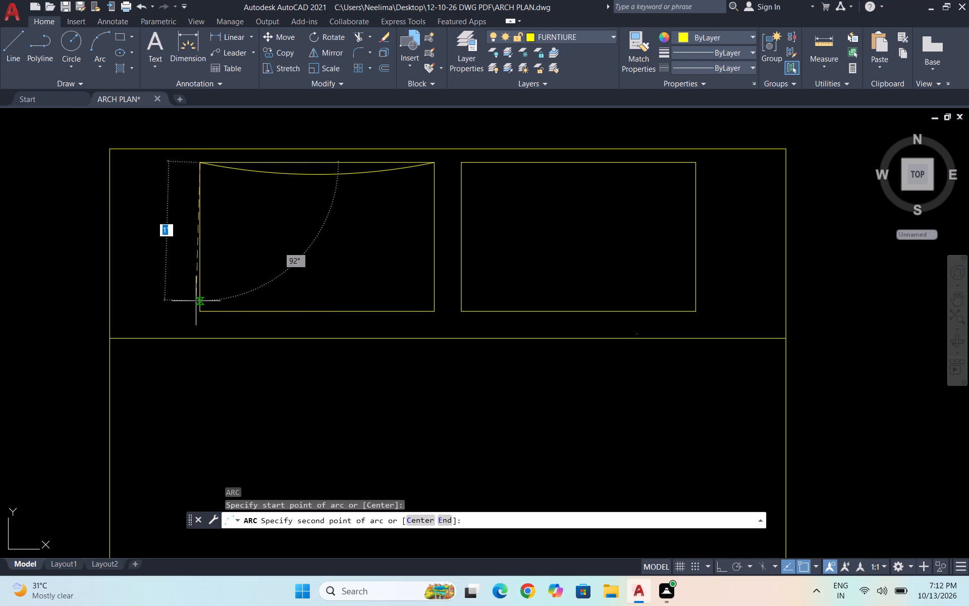
pyautogui.click(203, 308)
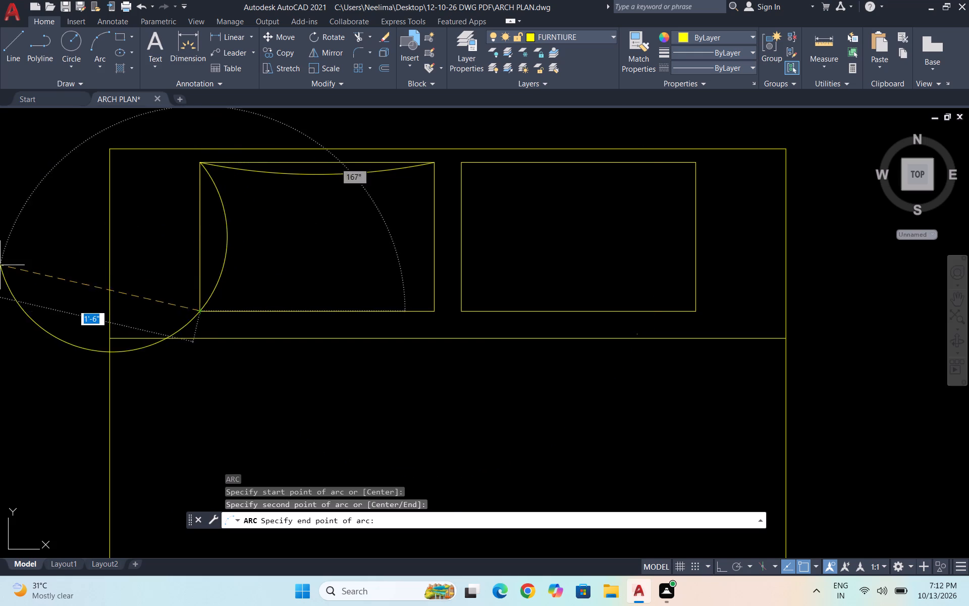
pyautogui.scroll(-3, 3, 262)
pyautogui.scroll(-2, 35, 233)
pyautogui.scroll(2, 3, 258)
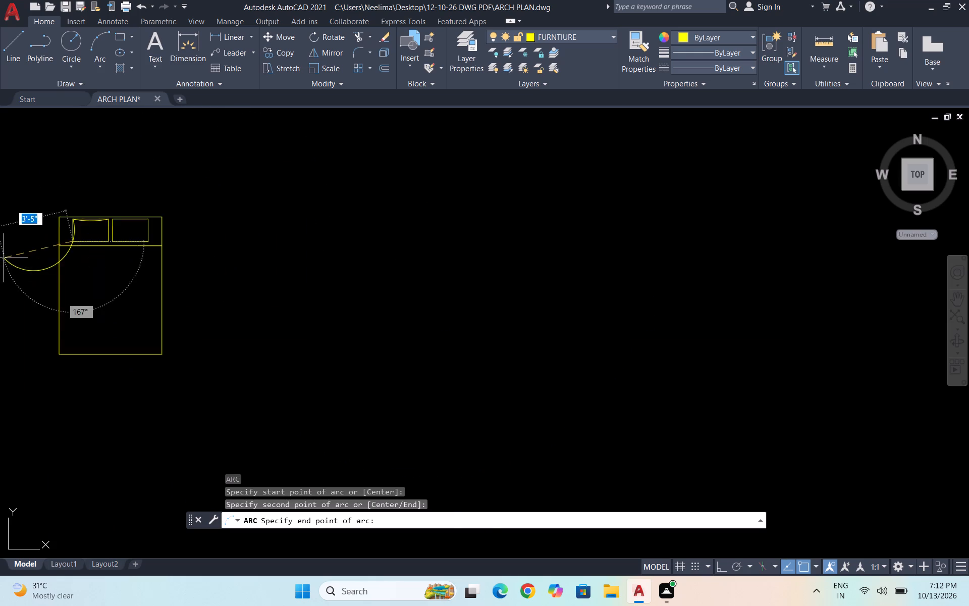
pyautogui.scroll(1, 6, 259)
pyautogui.click(55, 262)
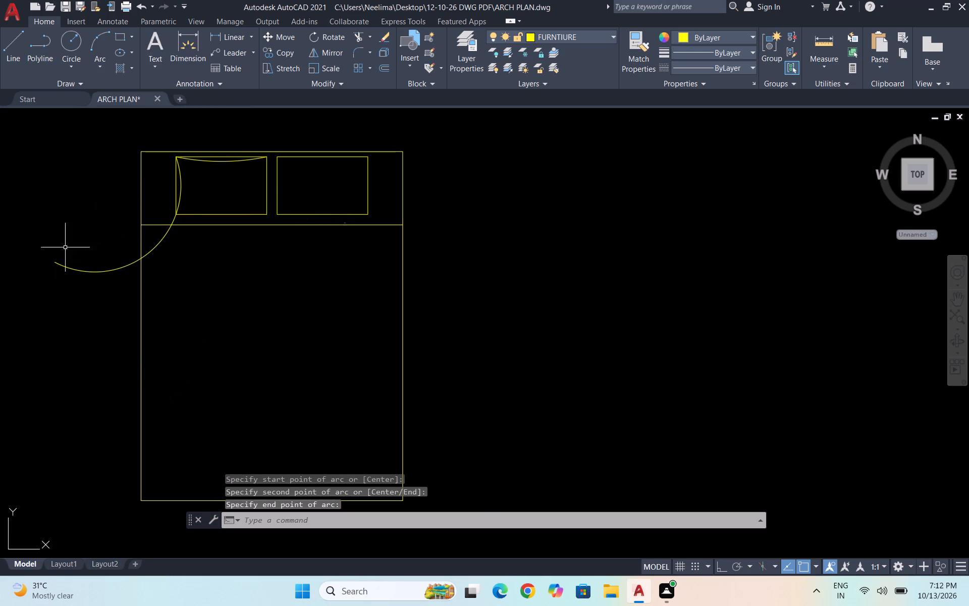
# Trim the new side arc beyond the left pillow's bottom-left corner, inside and outside the bed.
pyautogui.write('TR')
pyautogui.press('Return')
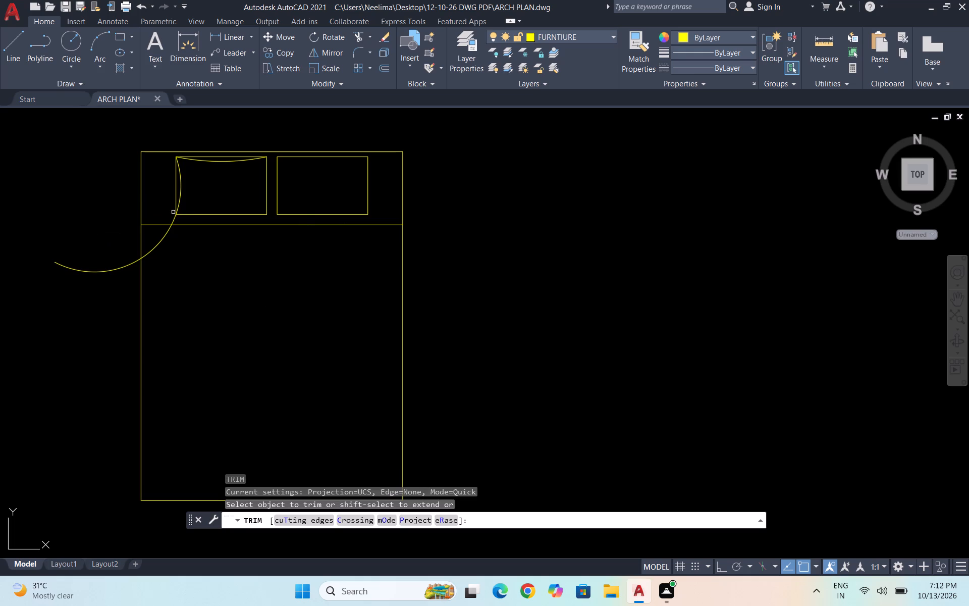
pyautogui.click(172, 221)
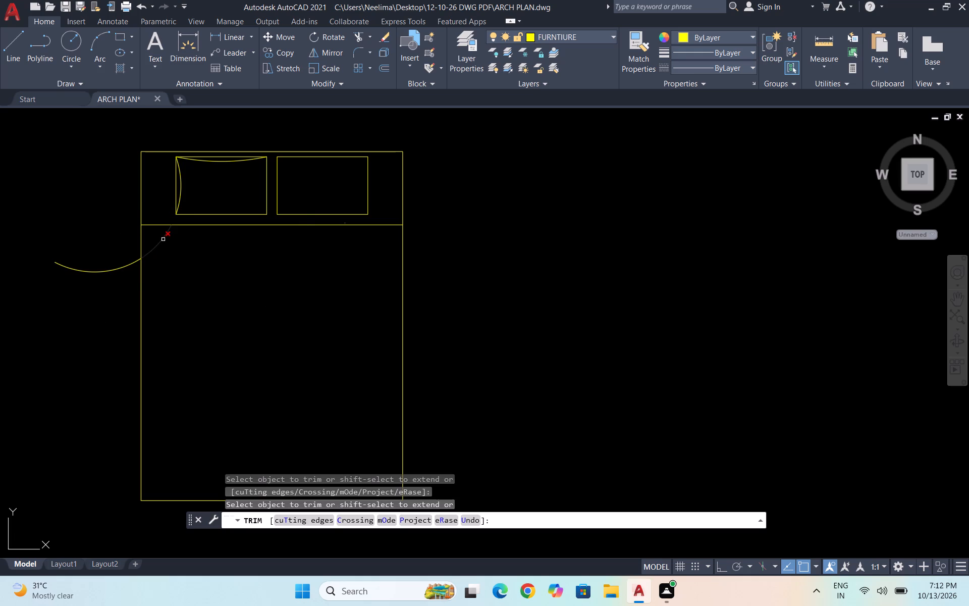
pyautogui.click(163, 239)
pyautogui.click(117, 267)
pyautogui.press('Escape')
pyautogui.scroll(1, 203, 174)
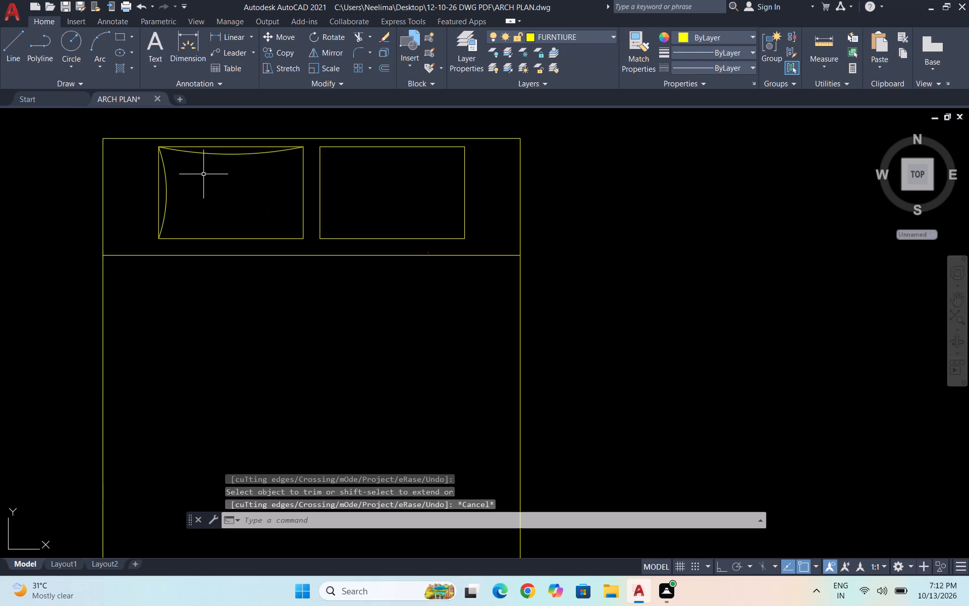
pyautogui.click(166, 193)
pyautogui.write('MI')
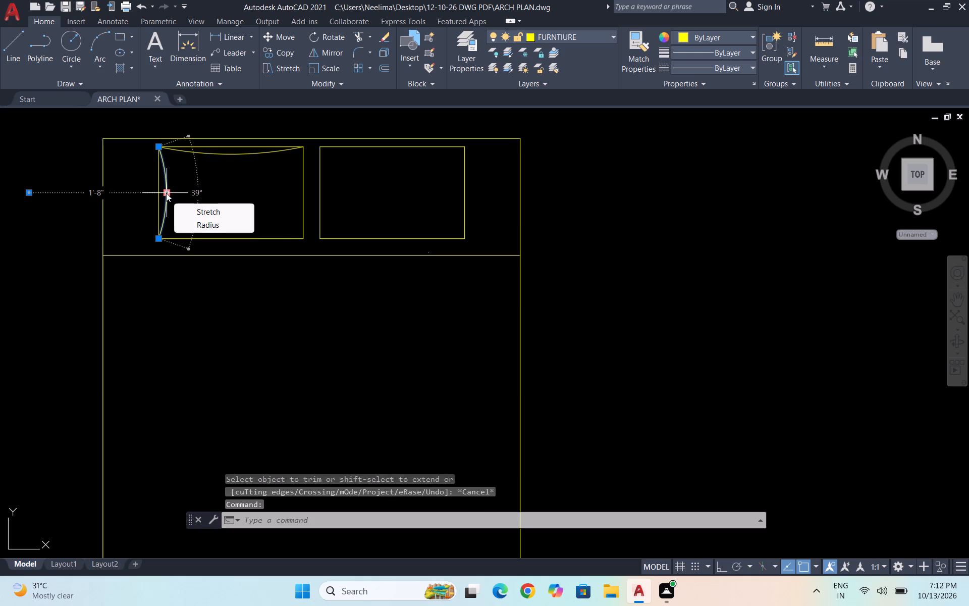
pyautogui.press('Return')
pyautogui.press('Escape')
# Mirror the left pillow's left-side arc about the pillow's vertical centreline, keeping the original.
pyautogui.click(165, 183)
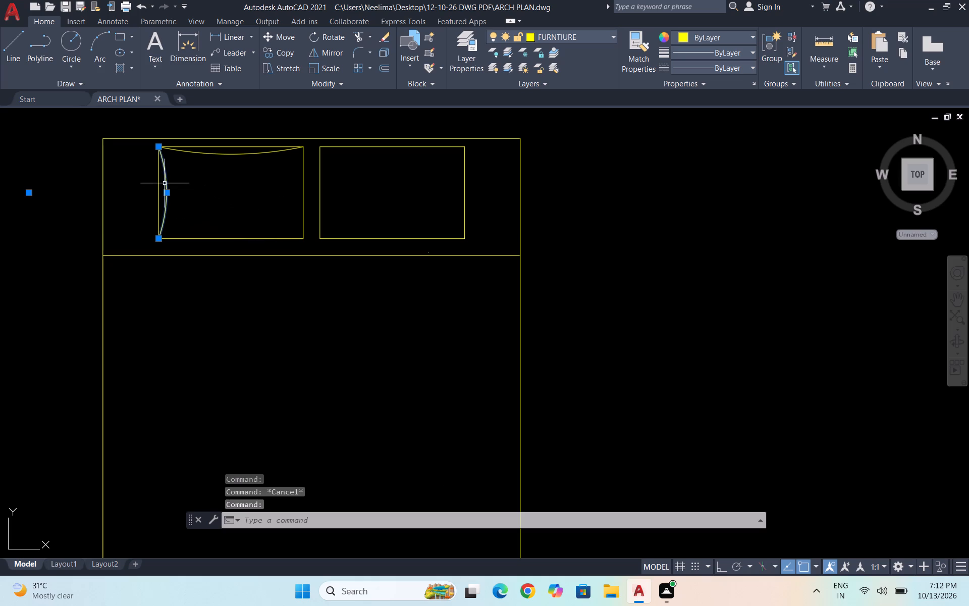
pyautogui.write('MI')
pyautogui.press('Return')
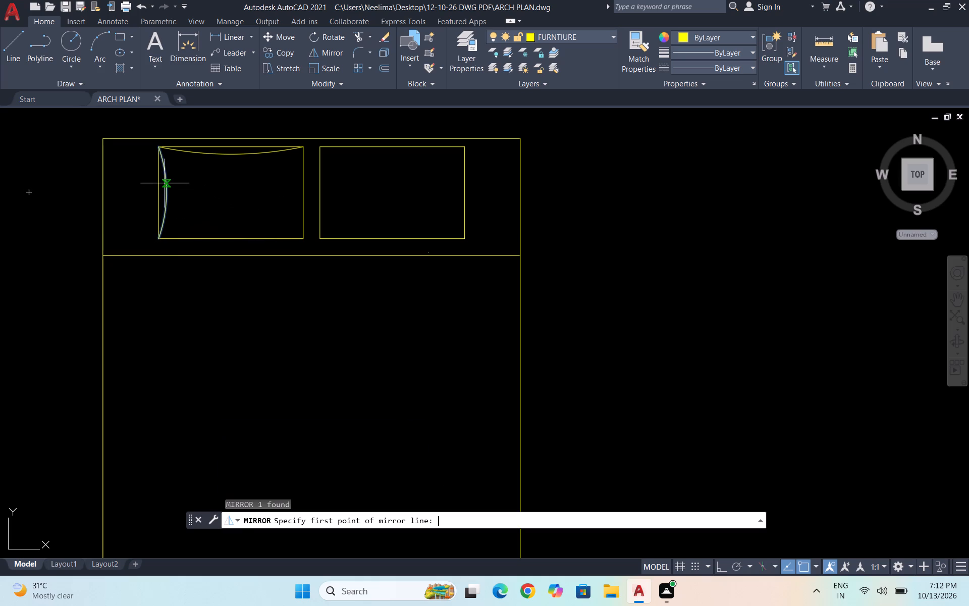
pyautogui.click(228, 237)
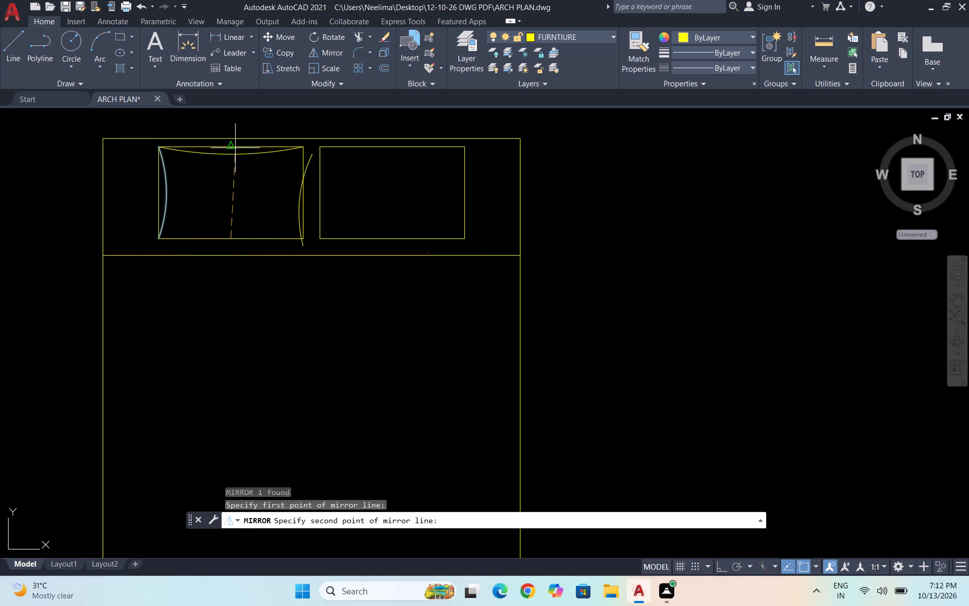
pyautogui.click(229, 145)
pyautogui.press('space')
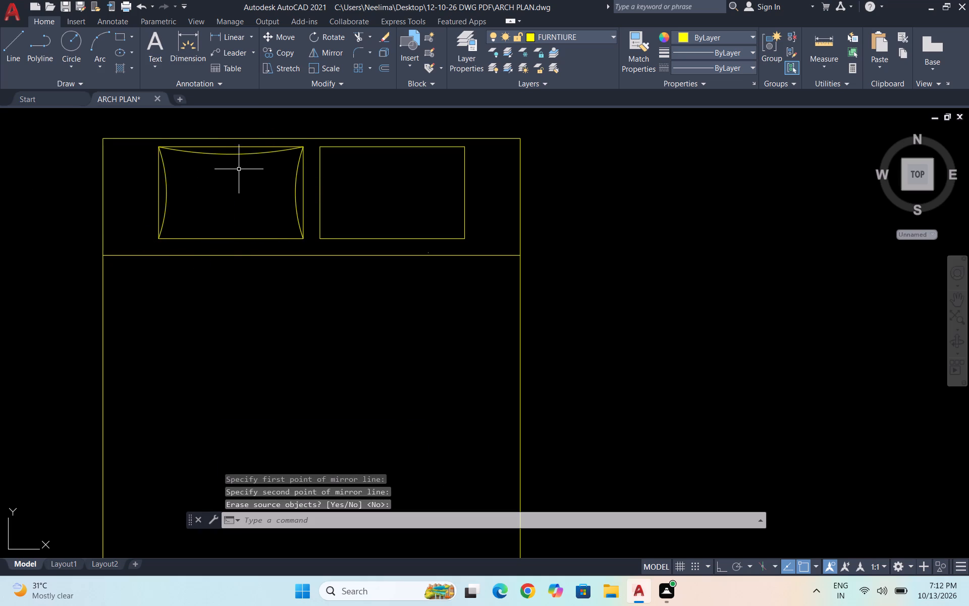
# Mirror the left pillow's top arc about the pillow's horizontal centreline, keeping the original.
pyautogui.click(239, 169)
pyautogui.click(224, 153)
pyautogui.write('MI')
pyautogui.press('Return')
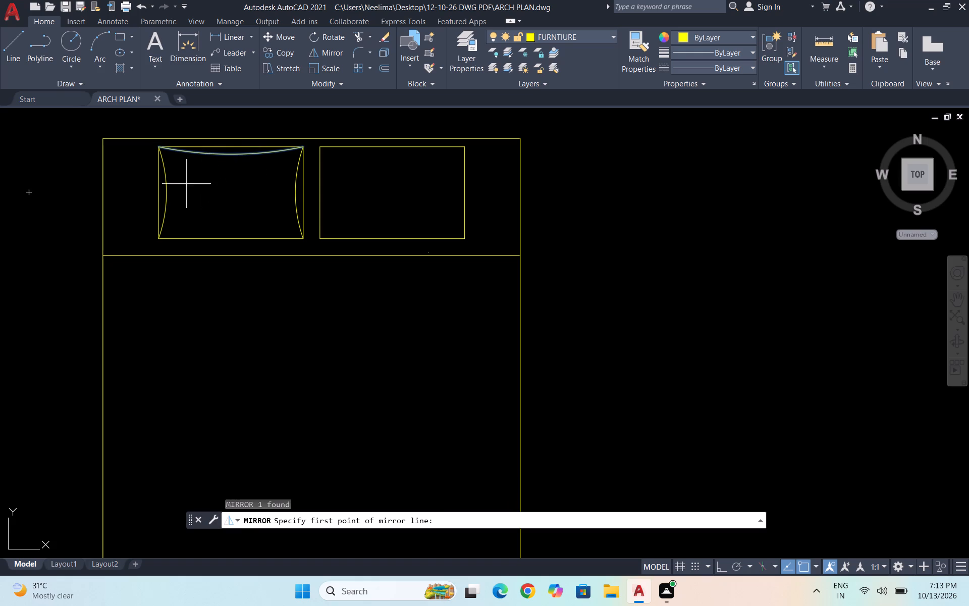
pyautogui.click(161, 193)
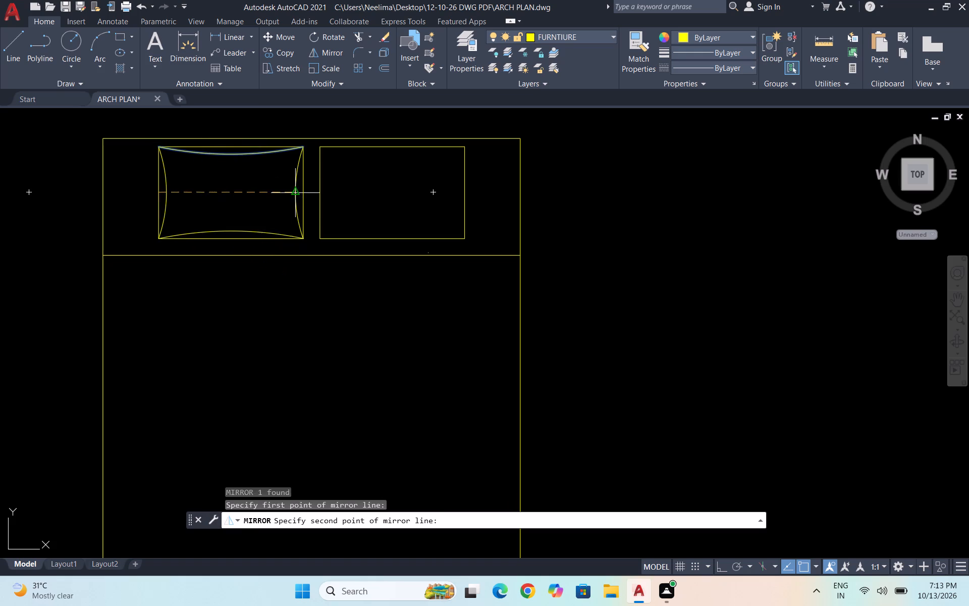
pyautogui.click(305, 192)
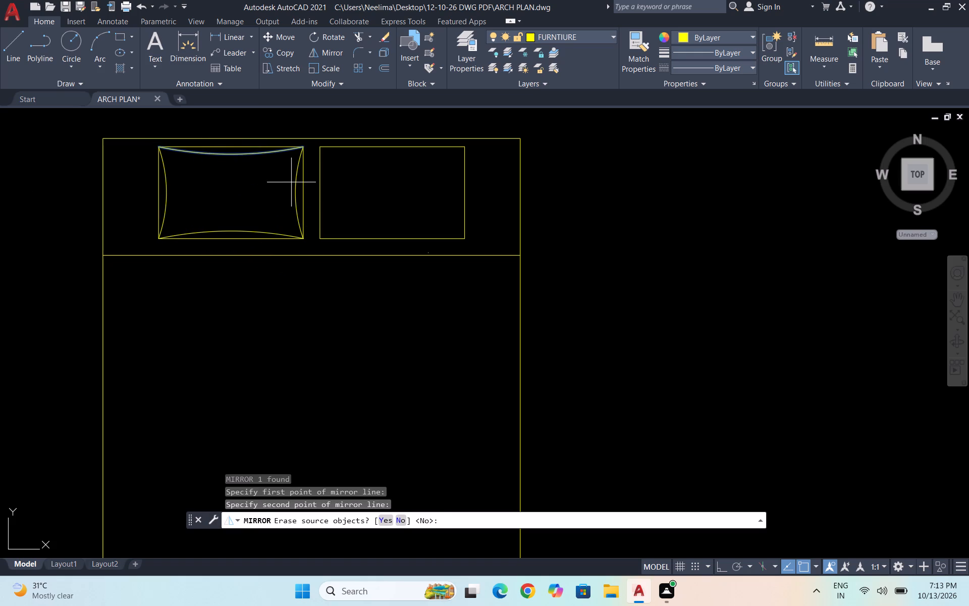
pyautogui.press('space')
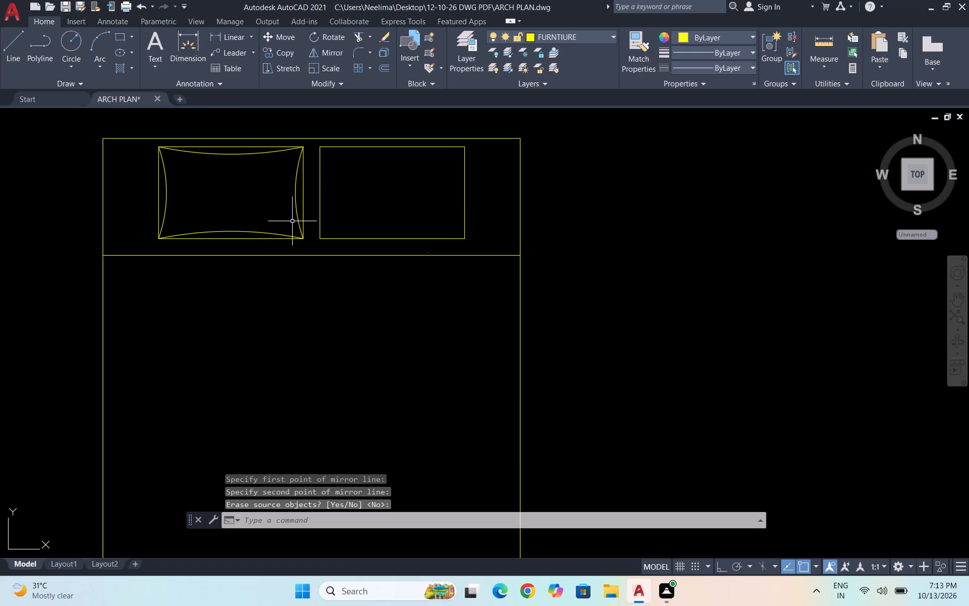
# Draw a circle with a radius of about 2" at the centre of the left pillow.
pyautogui.press('c')
pyautogui.press('Return')
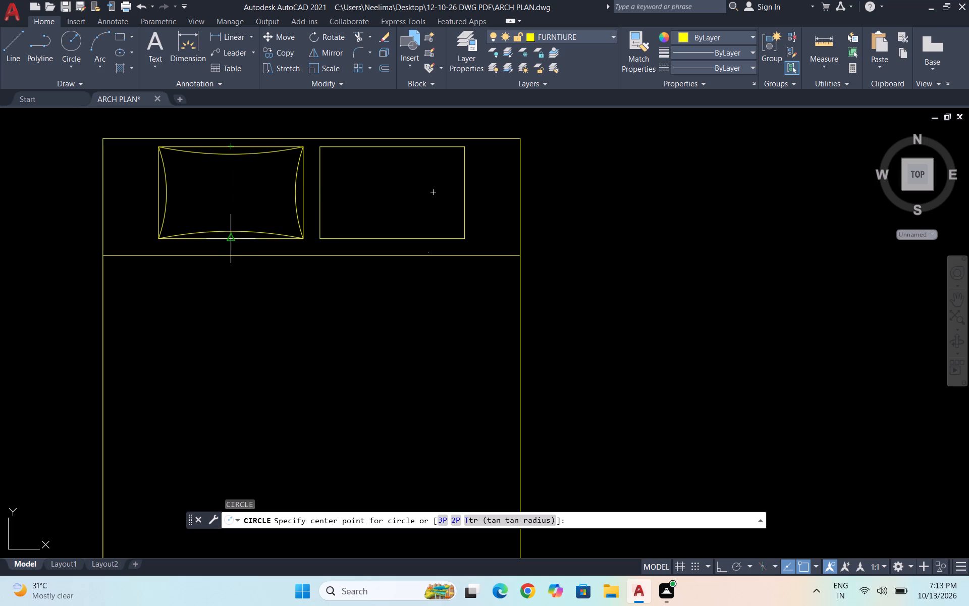
pyautogui.click(230, 191)
pyautogui.click(243, 192)
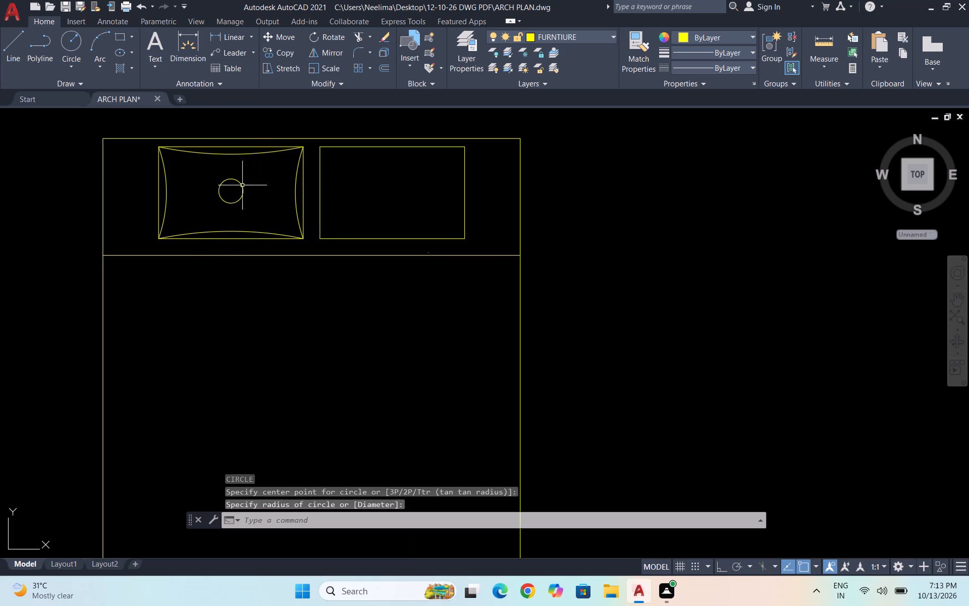
# Draw a smaller concentric circle with a radius of about 1" inside the left pillow's circle.
pyautogui.scroll(4, 229, 187)
pyautogui.scroll(-3, 307, 252)
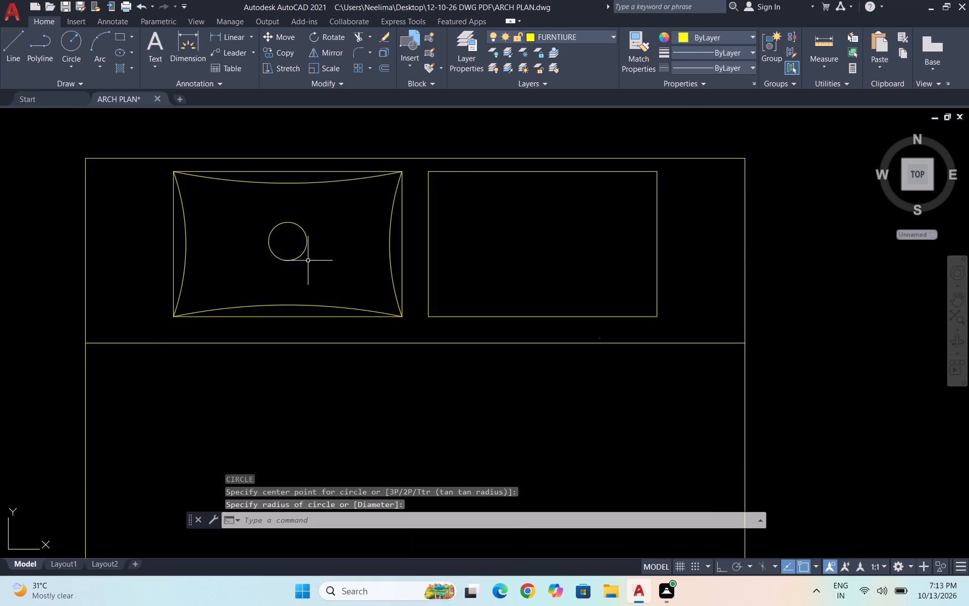
pyautogui.scroll(2, 275, 241)
pyautogui.press('c')
pyautogui.press('Return')
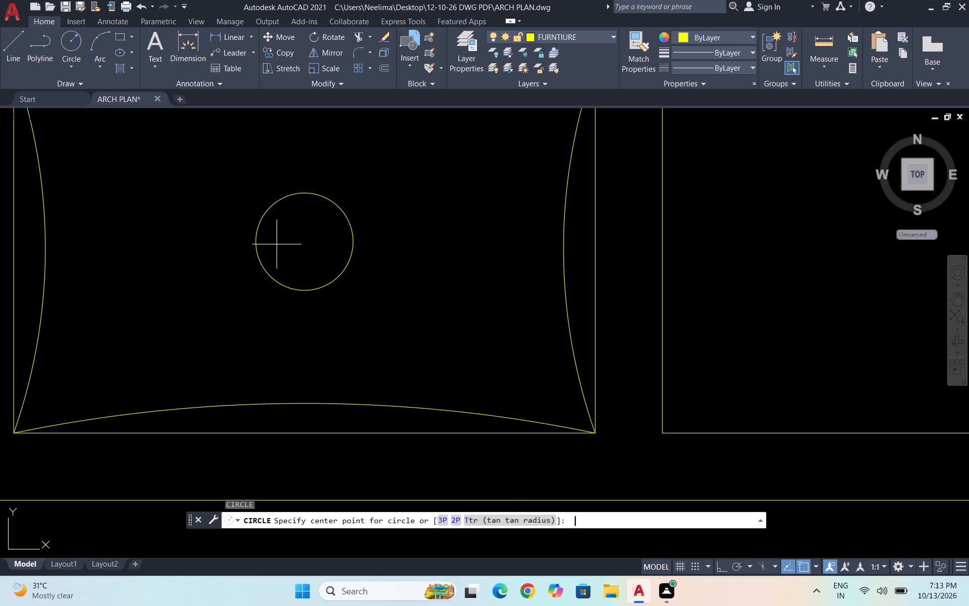
pyautogui.click(304, 239)
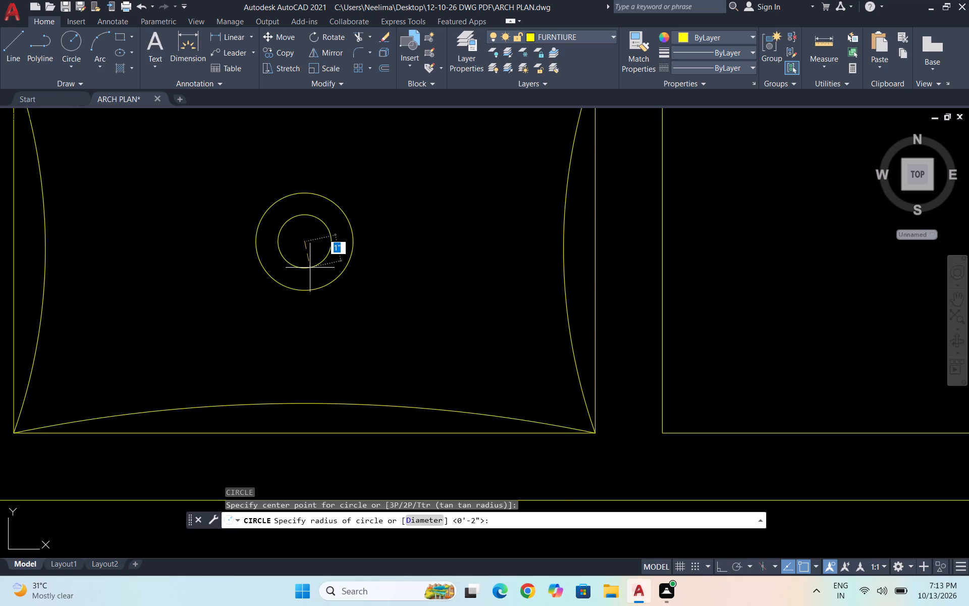
pyautogui.click(310, 275)
# Draw a vertical diameter line about 2" long from the top to the bottom of the inner circle.
pyautogui.scroll(-1, 295, 220)
pyautogui.scroll(2, 273, 234)
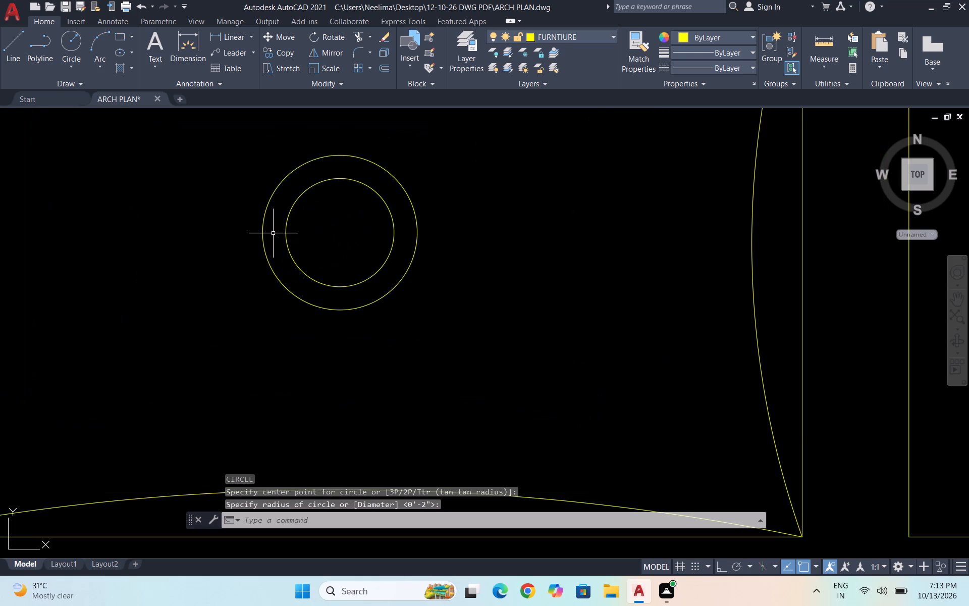
pyautogui.press('l')
pyautogui.press('Return')
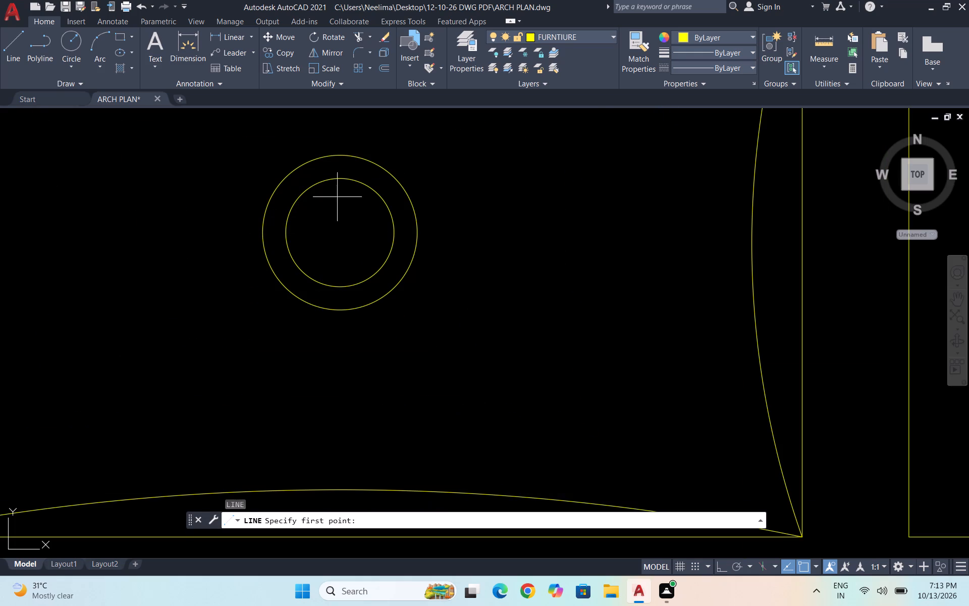
pyautogui.click(340, 177)
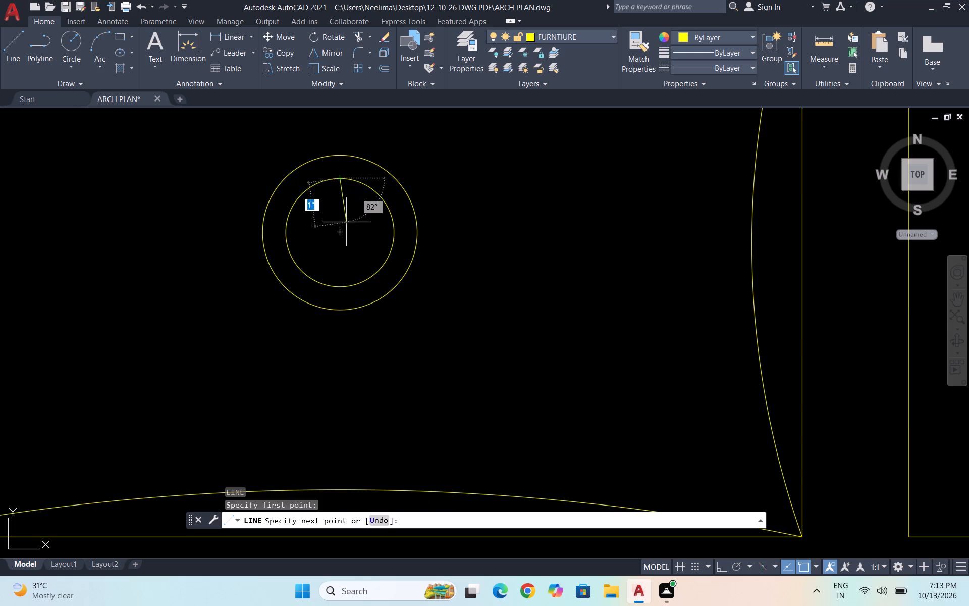
pyautogui.click(341, 287)
pyautogui.press('Escape')
# Draw an S-shaped spline from the inner circle's top point through its centre to its bottom point, bulging left above and right below.
pyautogui.write('SPL')
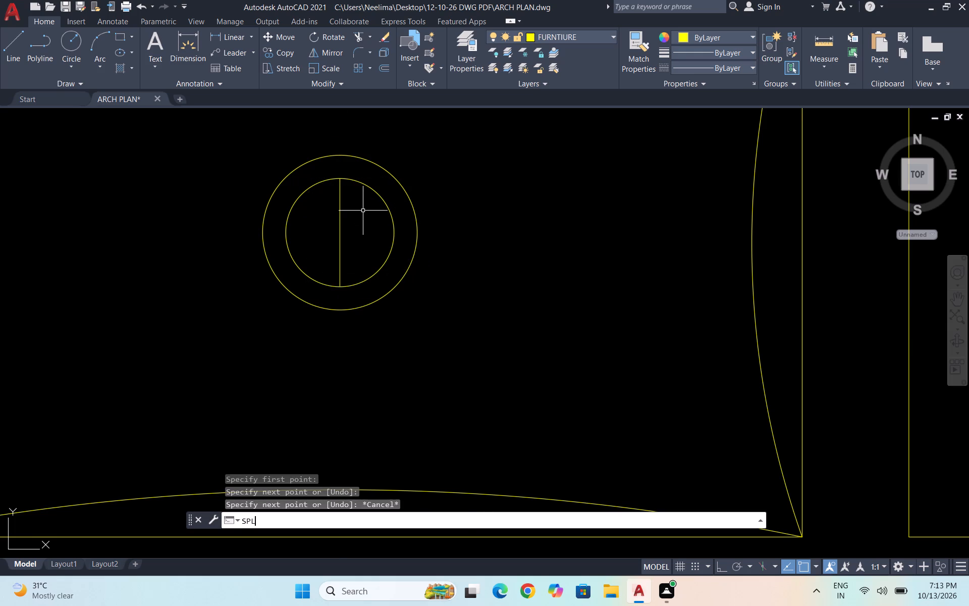
pyautogui.press('Return')
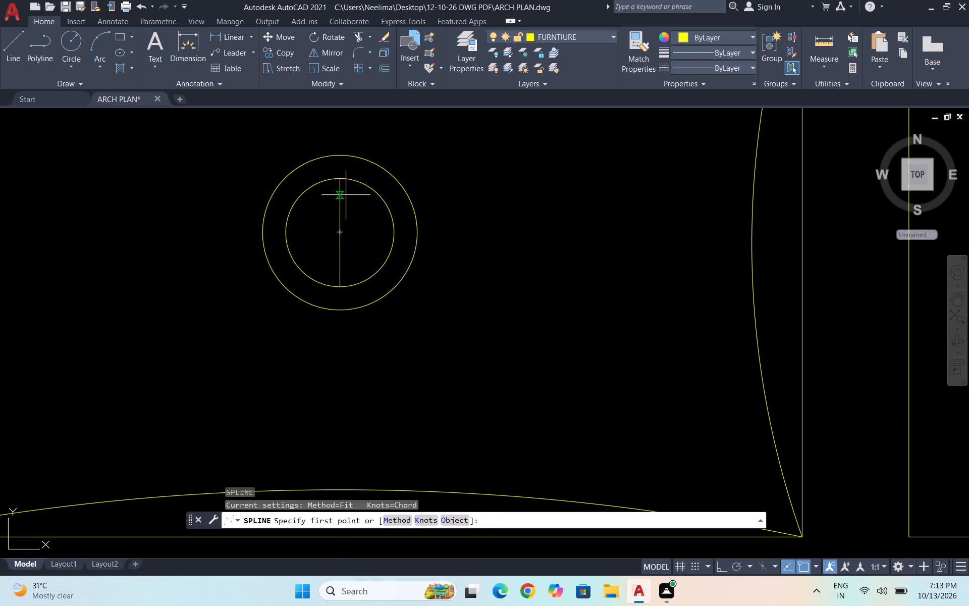
pyautogui.scroll(2, 346, 195)
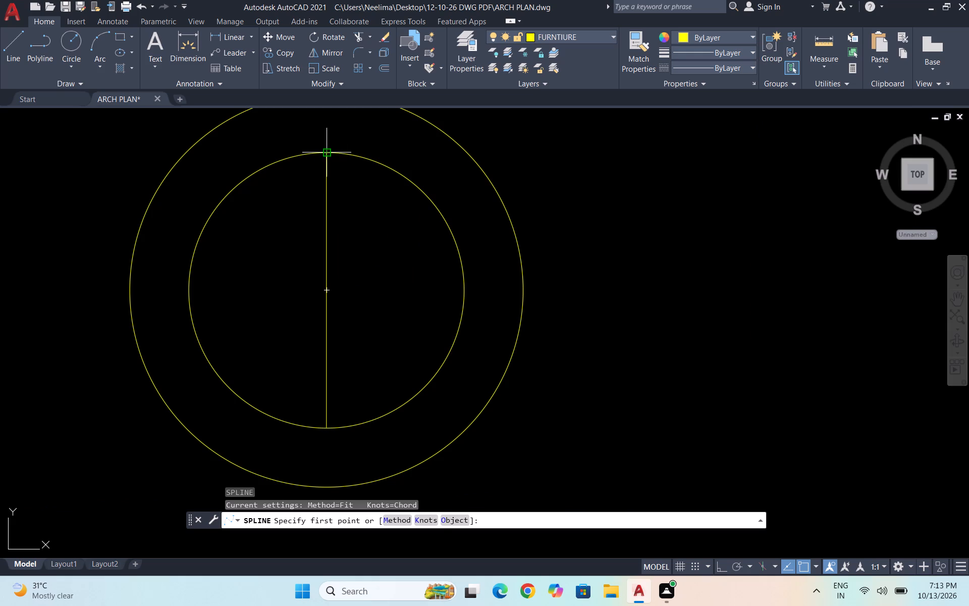
pyautogui.click(326, 151)
pyautogui.click(292, 235)
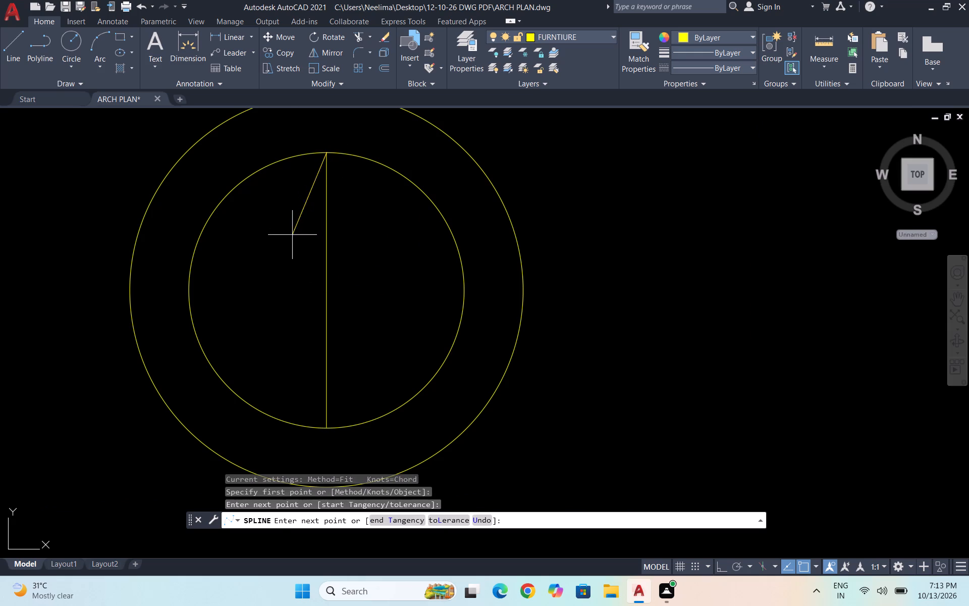
pyautogui.click(326, 290)
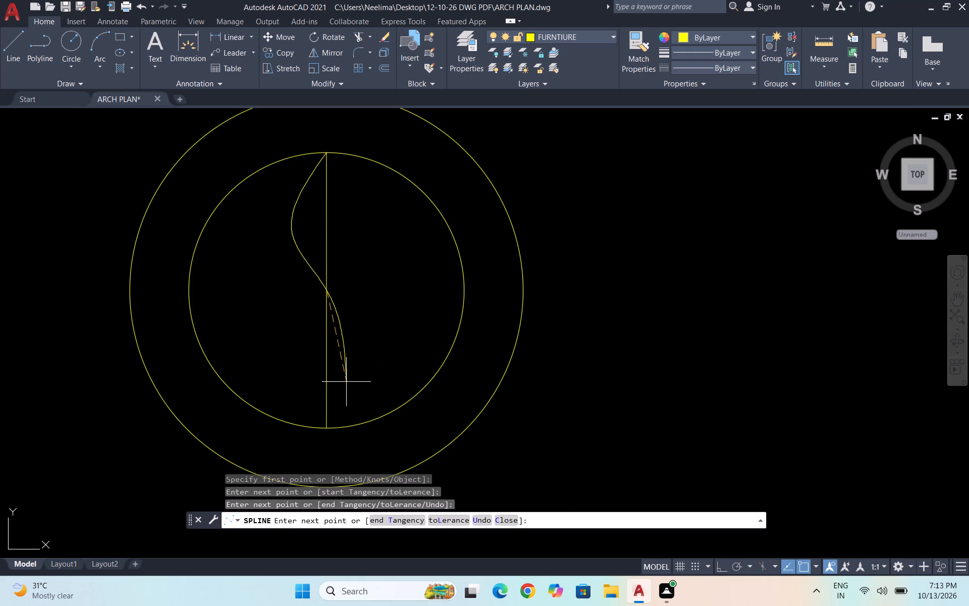
pyautogui.click(357, 361)
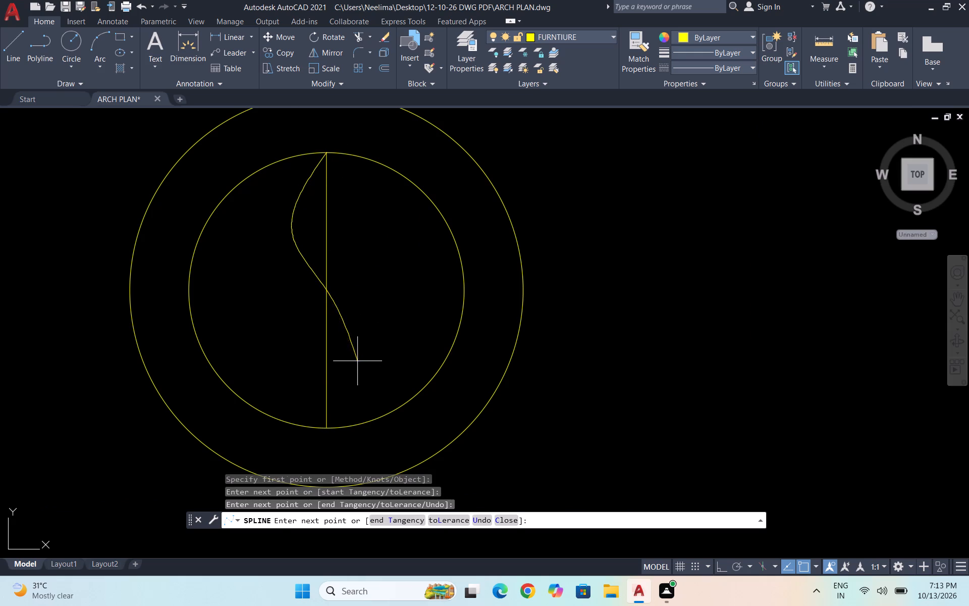
pyautogui.click(326, 427)
pyautogui.press('space')
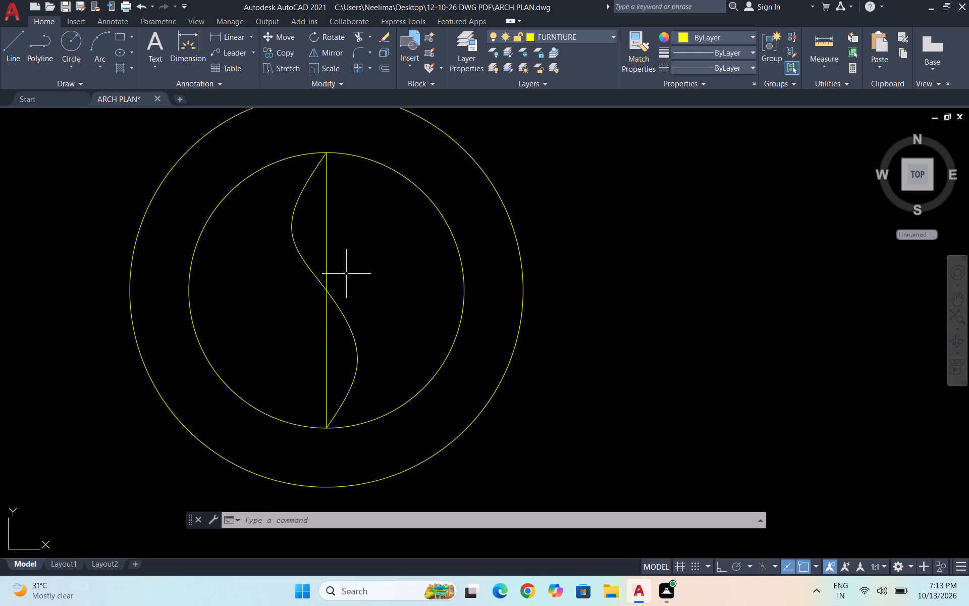
# Polar-array the S-shaped spline around the centre of the left pillow's circles, keeping the default six items.
pyautogui.write('AR')
pyautogui.press('Return')
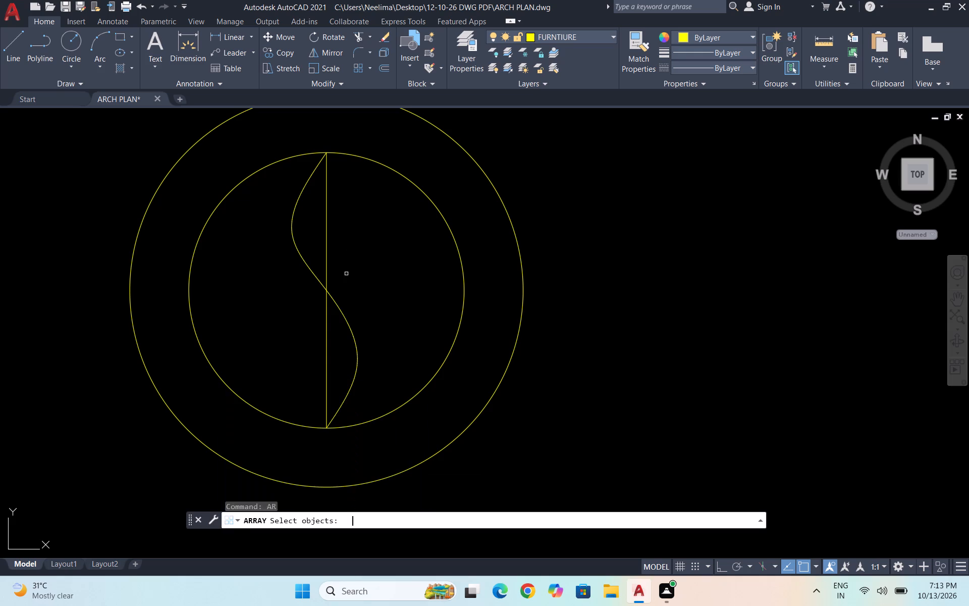
pyautogui.click(332, 296)
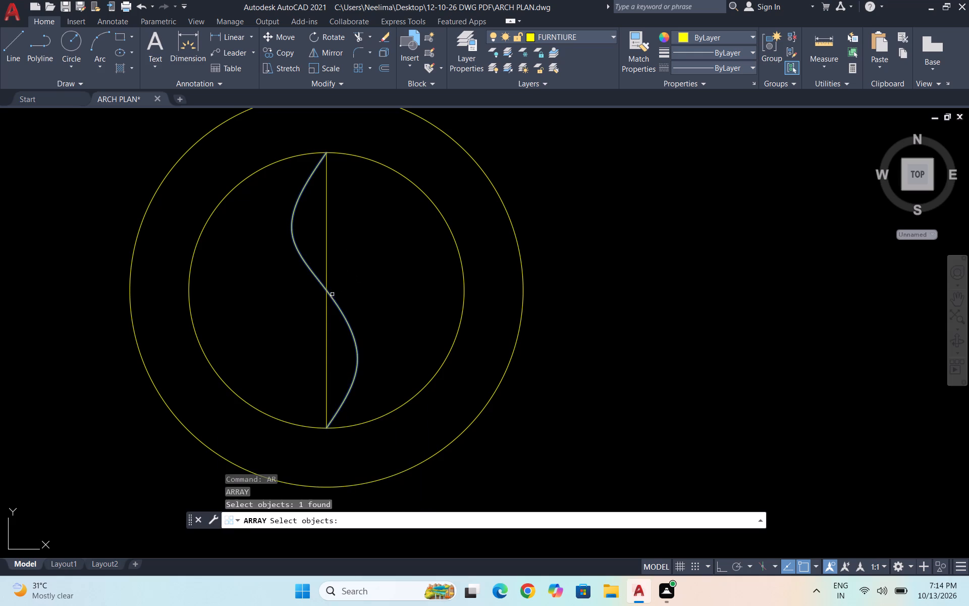
pyautogui.press('space')
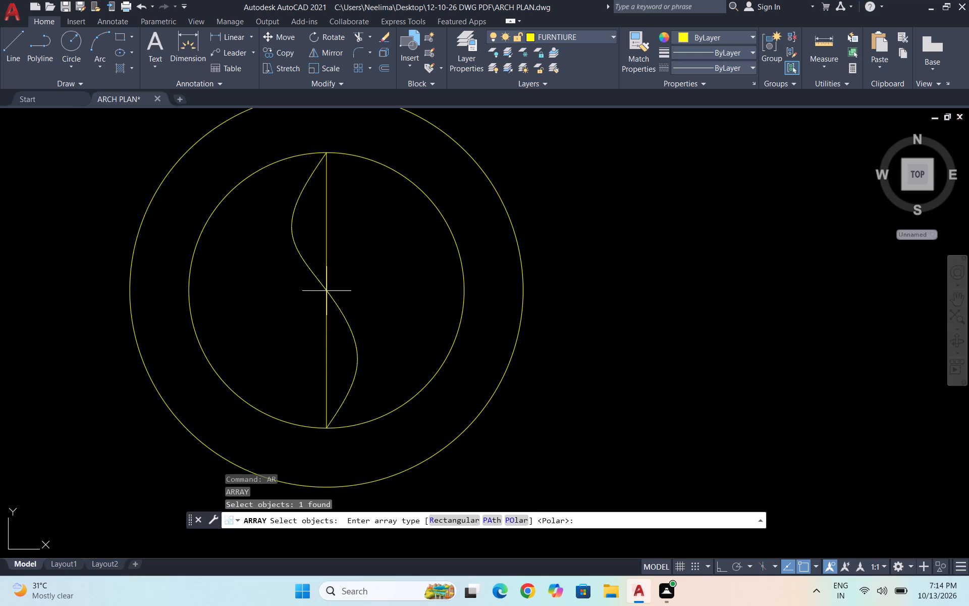
pyautogui.click(518, 519)
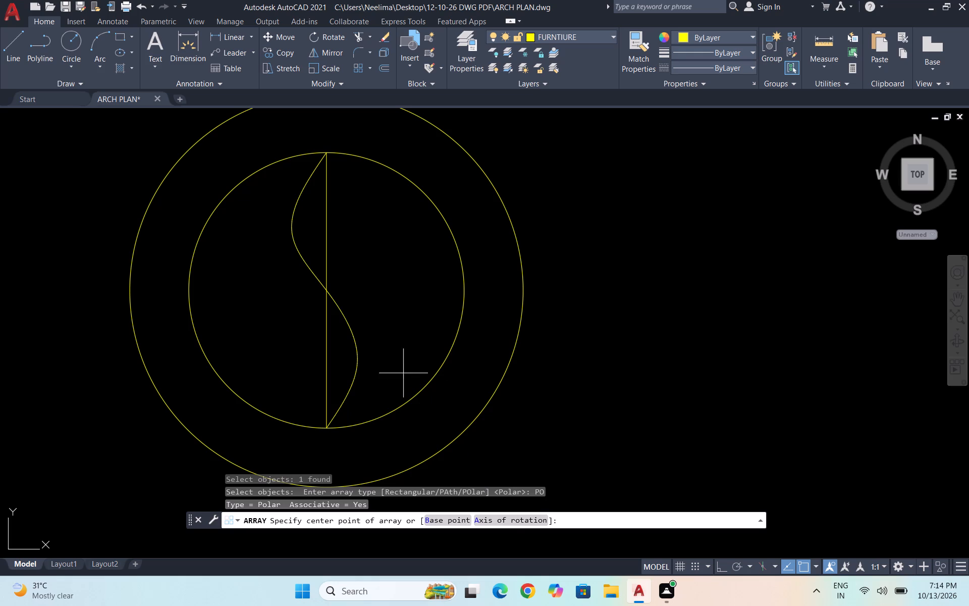
pyautogui.click(325, 292)
pyautogui.press('space')
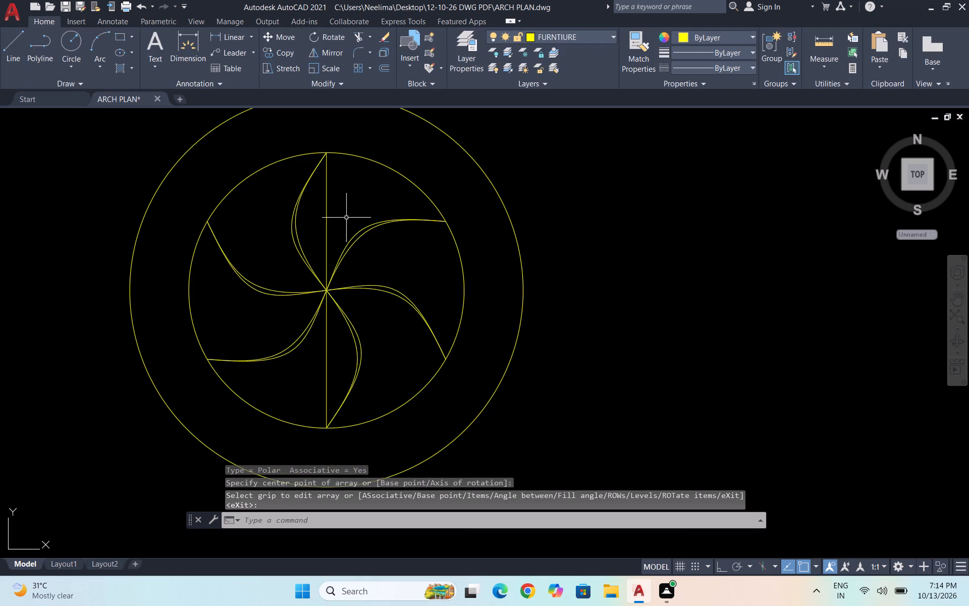
# Delete the vertical diameter line from the left pillow's inner circle.
pyautogui.click(334, 211)
pyautogui.click(321, 209)
pyautogui.press('Delete')
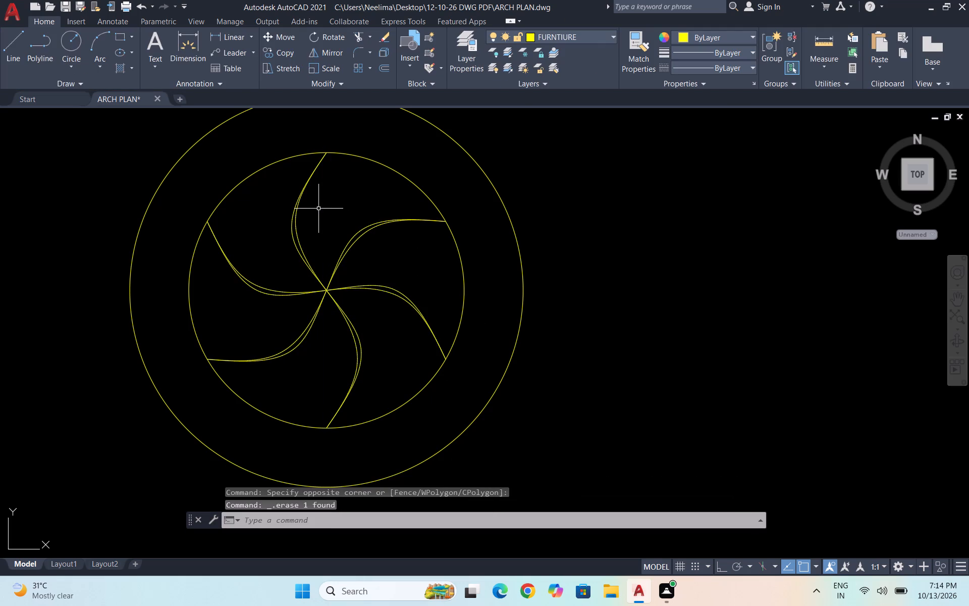
# Make LT the current layer.
pyautogui.scroll(-2, 330, 203)
pyautogui.scroll(-2, 388, 207)
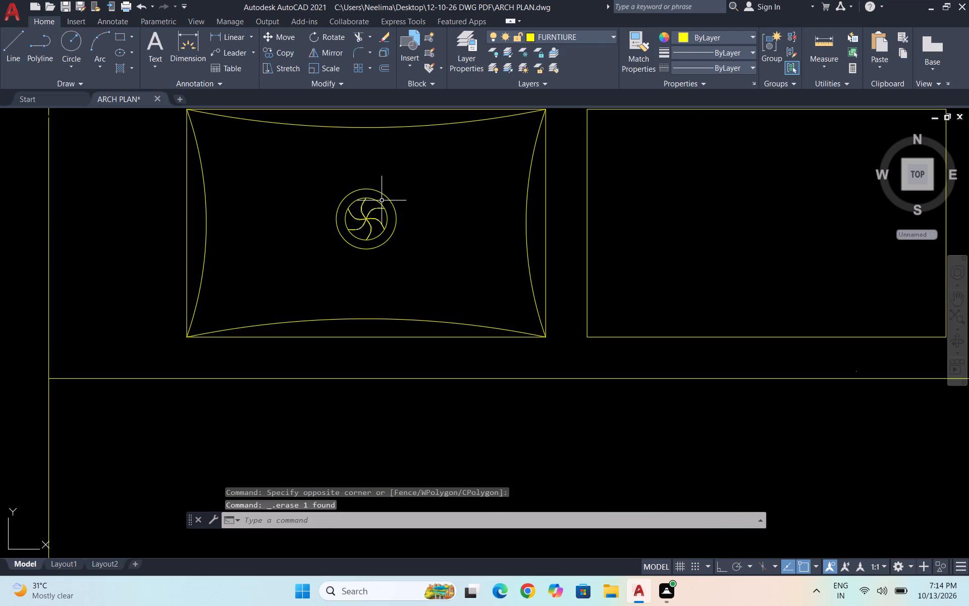
pyautogui.scroll(-1, 405, 208)
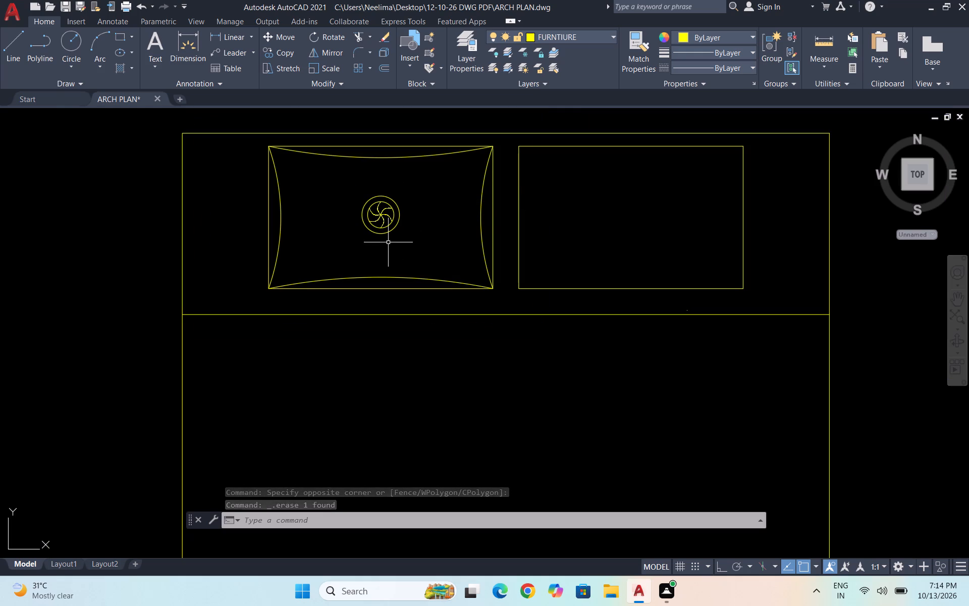
pyautogui.press('l')
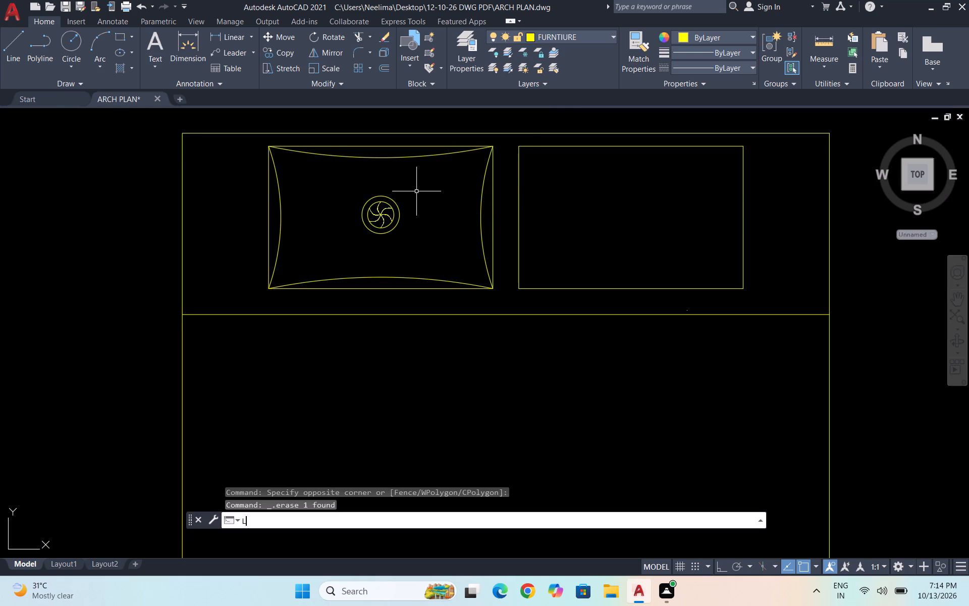
pyautogui.press('Escape')
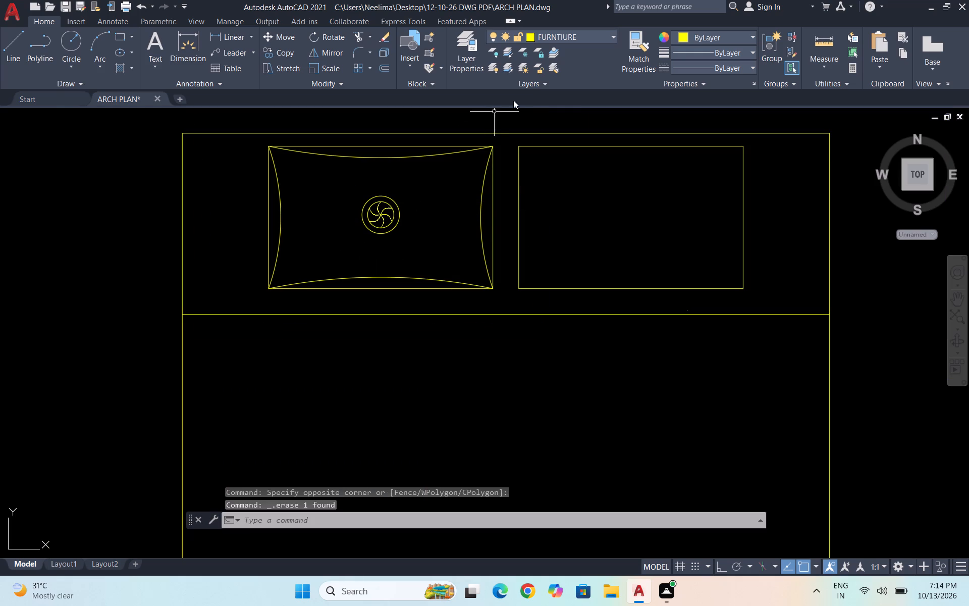
pyautogui.click(562, 33)
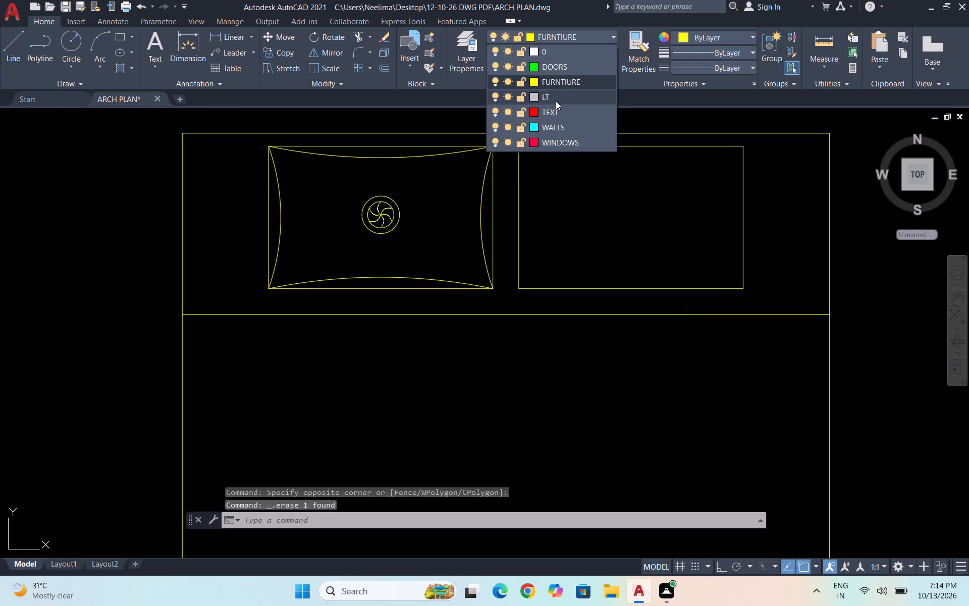
pyautogui.click(556, 99)
# Draw a diagonal crease line about 5" long from the left pillow's top-right corner inward toward its centre.
pyautogui.scroll(2, 482, 153)
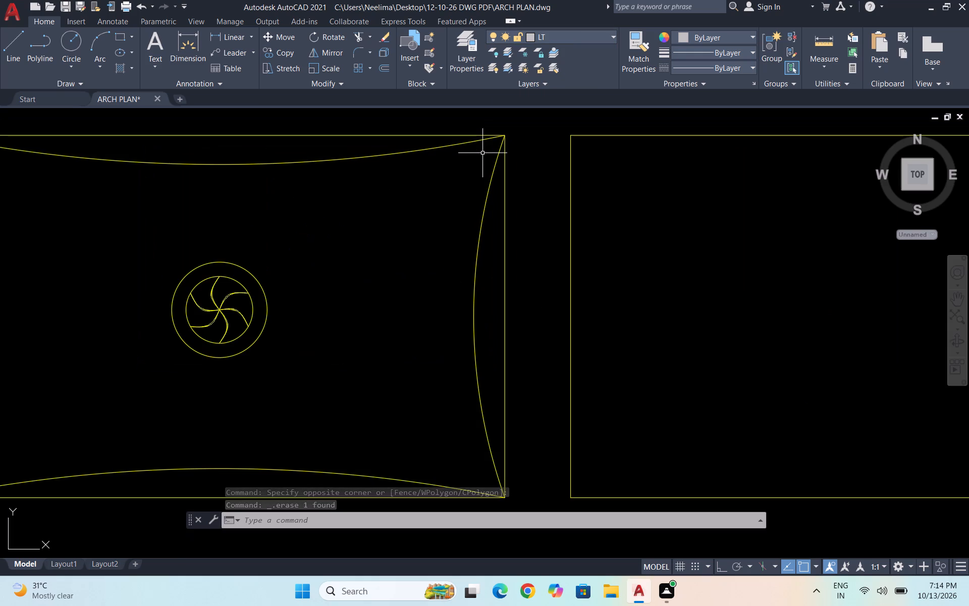
pyautogui.press('l')
pyautogui.press('Return')
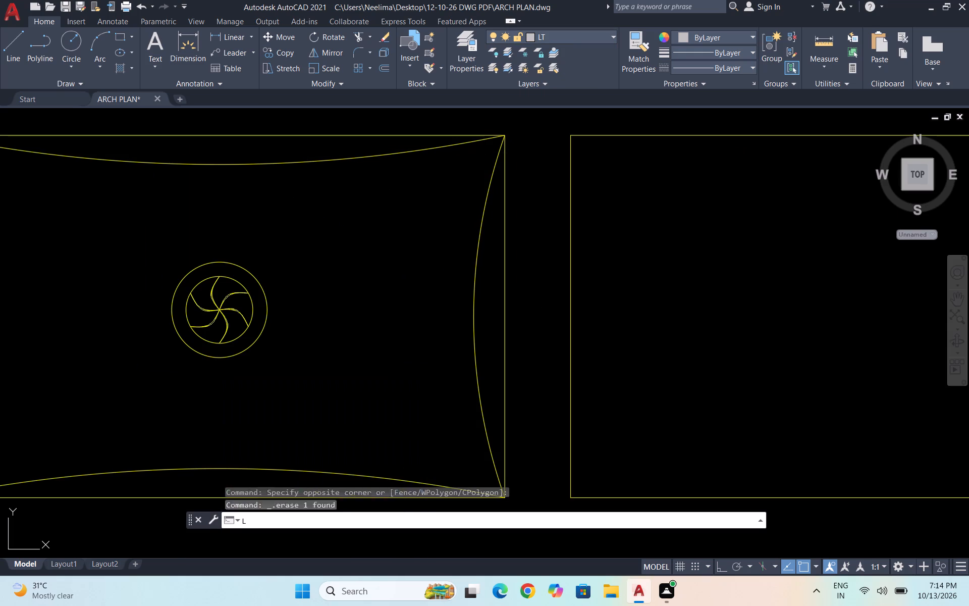
pyautogui.click(502, 136)
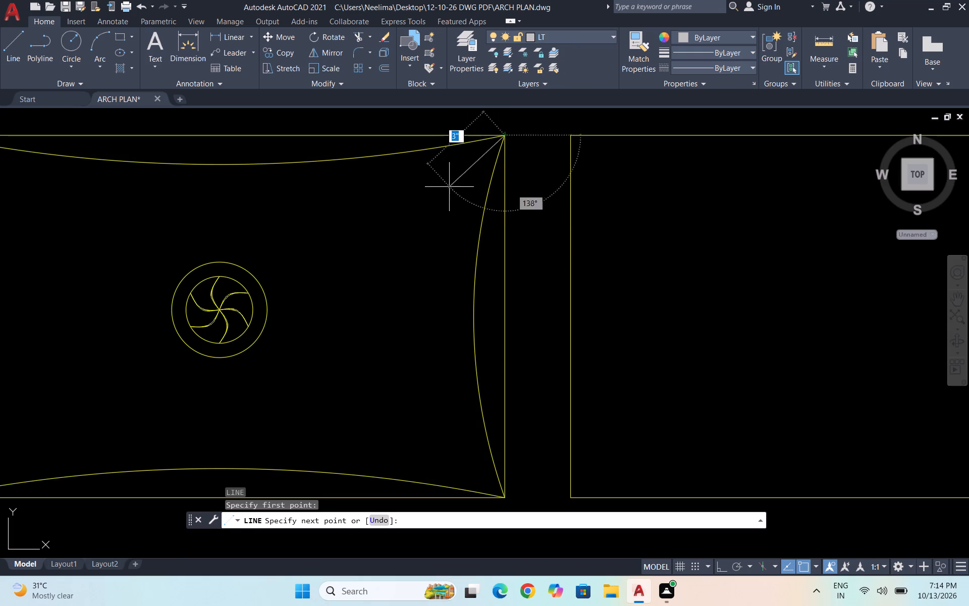
pyautogui.click(412, 223)
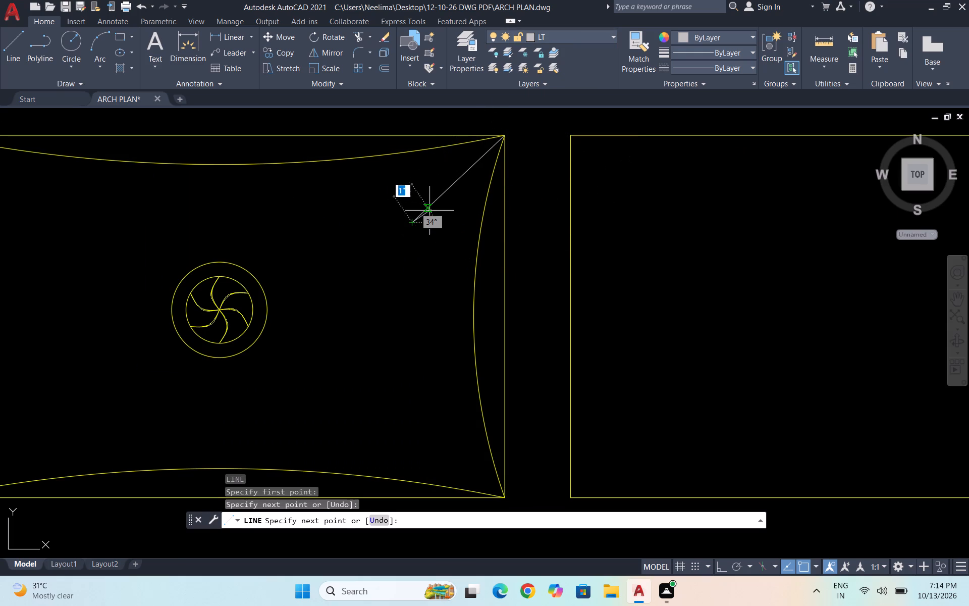
pyautogui.press('space')
# Draw two shorter crease lines about 3" long from the same pillow corner, one on each side of the diagonal line.
pyautogui.press('space')
pyautogui.scroll(2, 510, 143)
pyautogui.press('space')
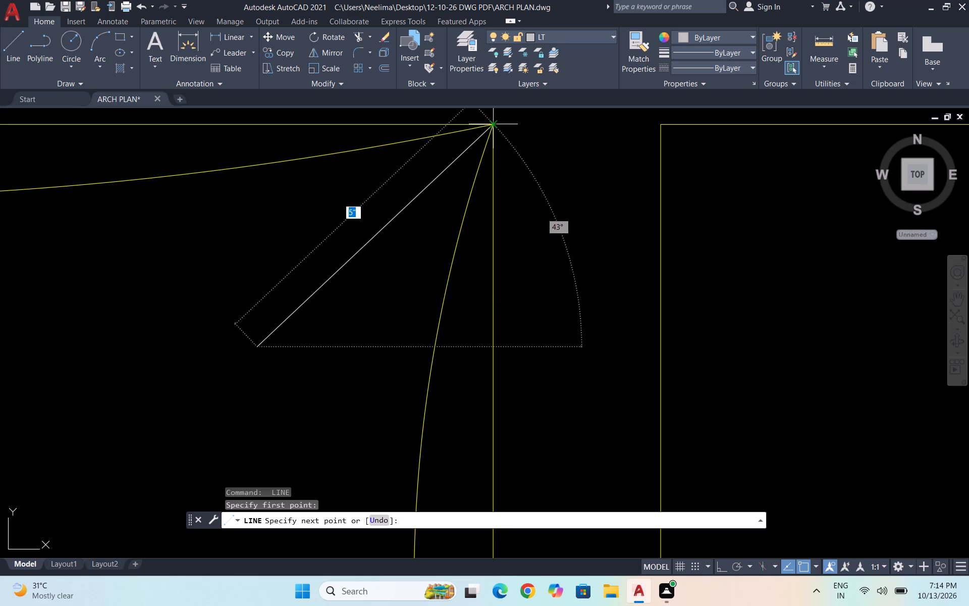
pyautogui.press('space')
pyautogui.press('space')
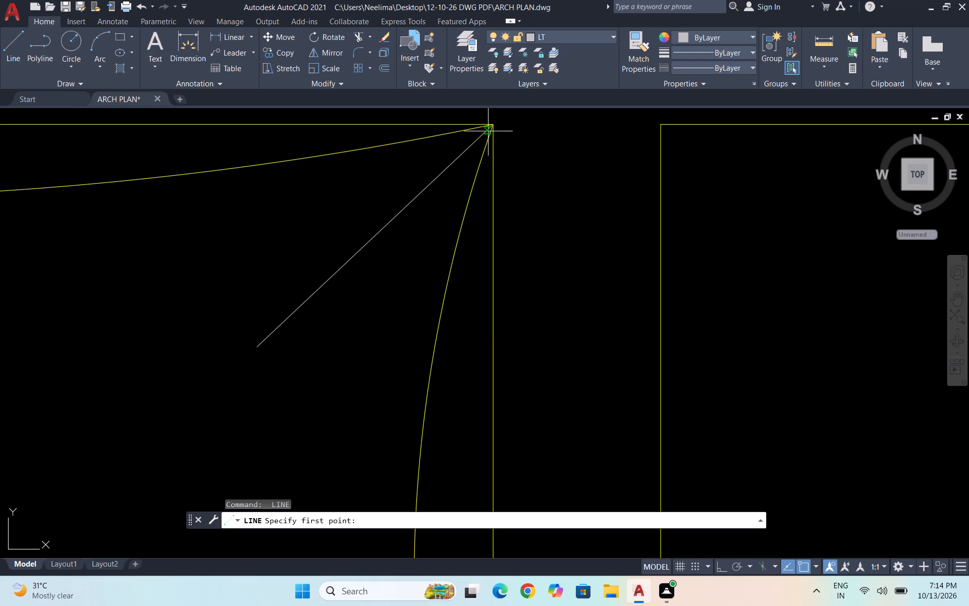
pyautogui.click(488, 125)
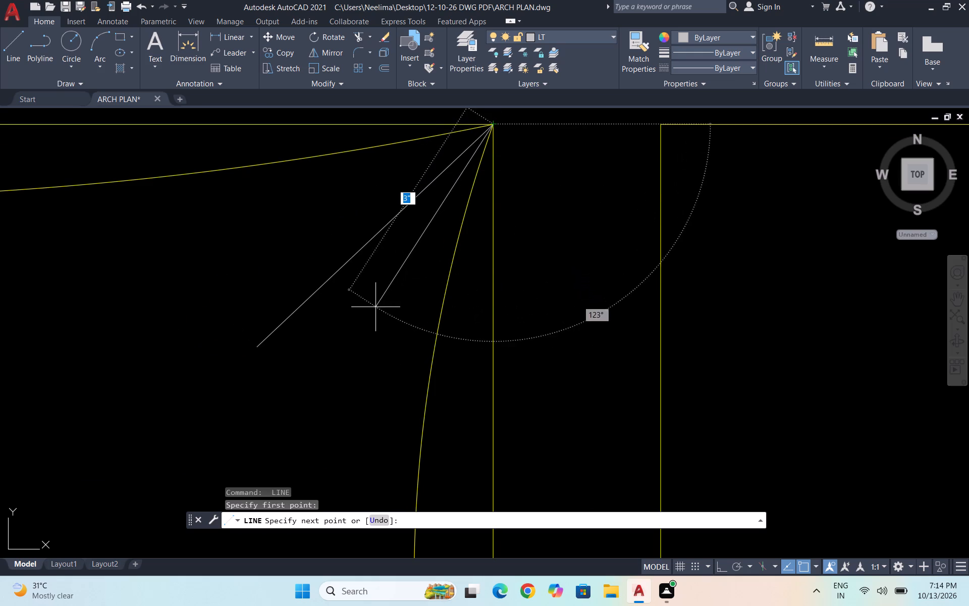
pyautogui.click(375, 307)
pyautogui.press('space')
pyautogui.press('space')
pyautogui.click(490, 123)
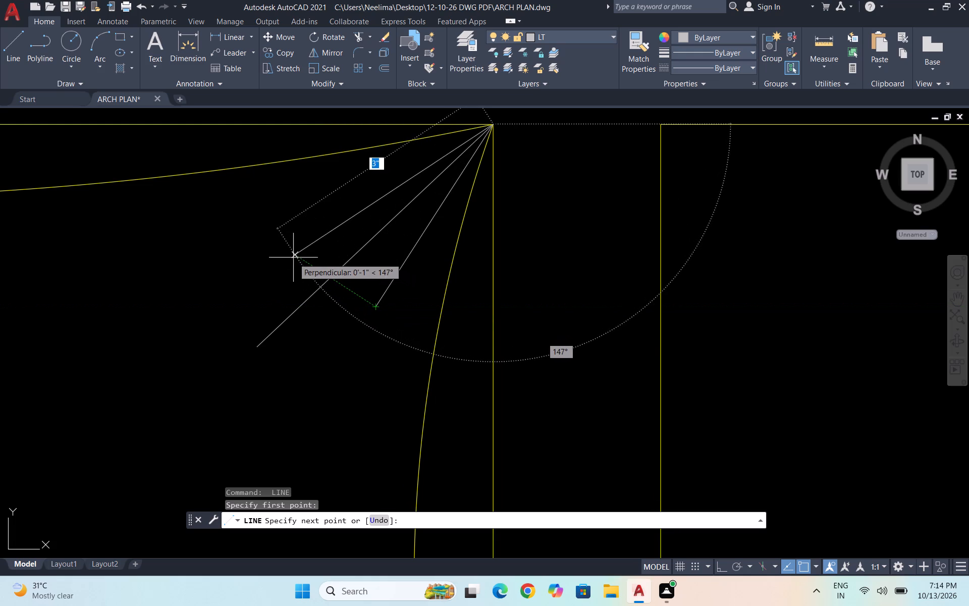
pyautogui.click(289, 250)
pyautogui.press('space')
pyautogui.scroll(-3, 371, 220)
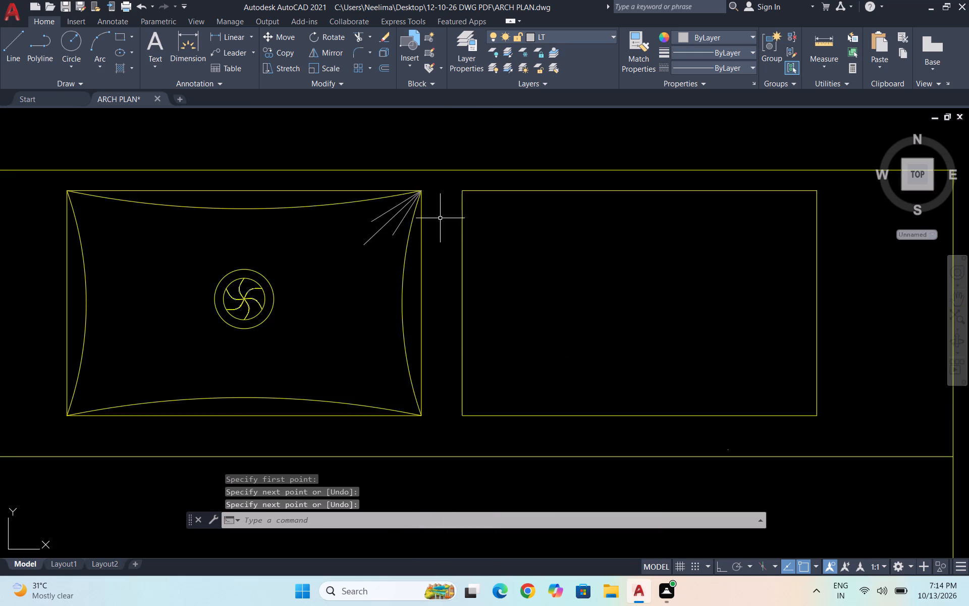
pyautogui.scroll(-1, 441, 226)
pyautogui.press('Escape')
pyautogui.press('Escape')
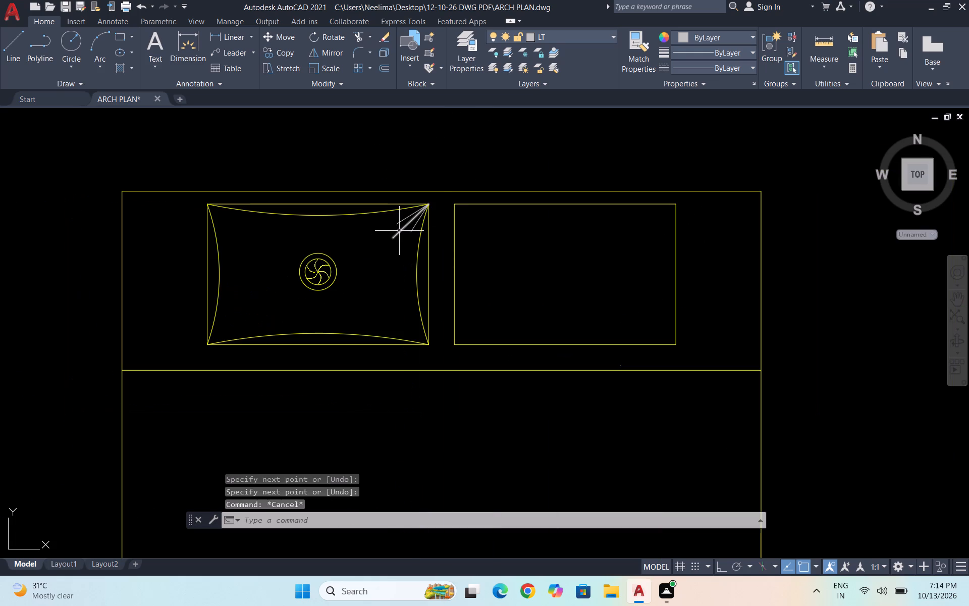
# Draw a circle with a radius of about 1" between the left pillow's central motif and its right edge.
pyautogui.scroll(1, 379, 252)
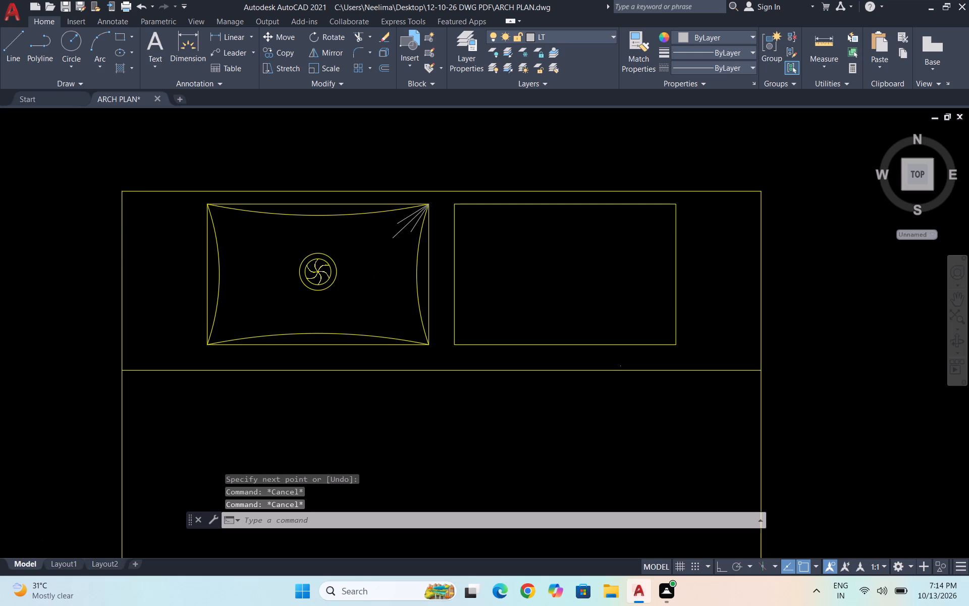
pyautogui.scroll(2, 292, 289)
pyautogui.scroll(-2, 368, 258)
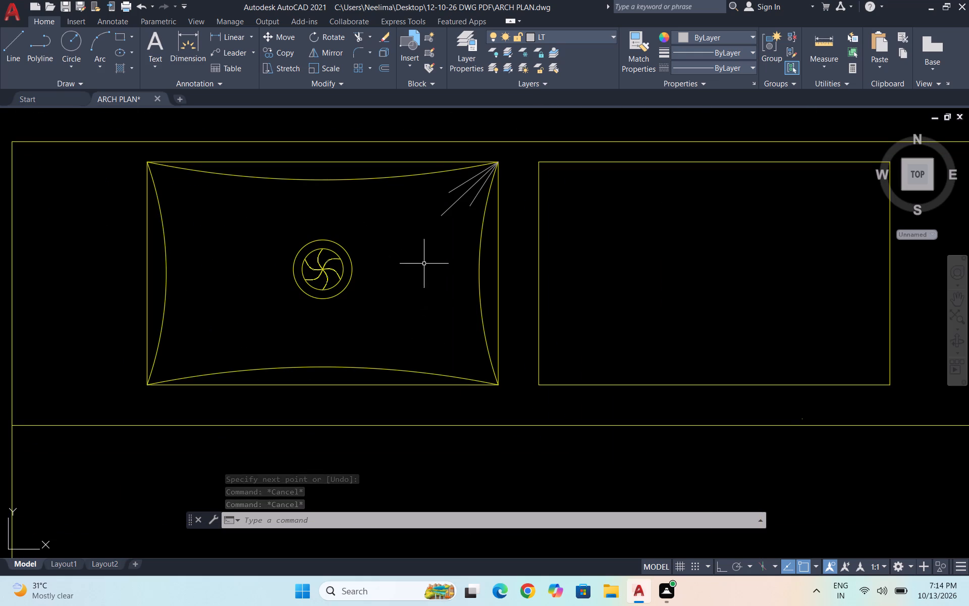
pyautogui.press('c')
pyautogui.press('Return')
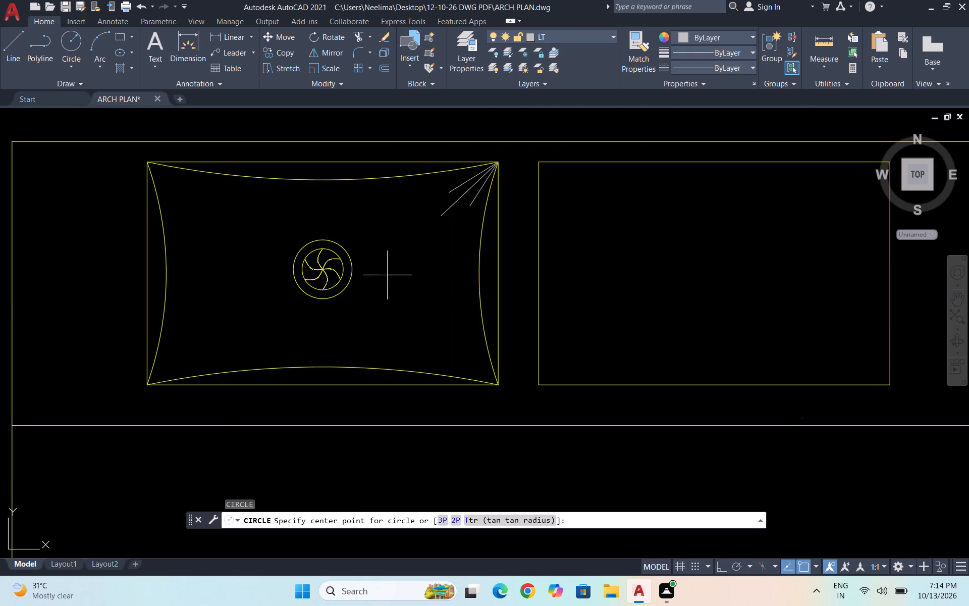
pyautogui.scroll(1, 361, 265)
pyautogui.click(429, 274)
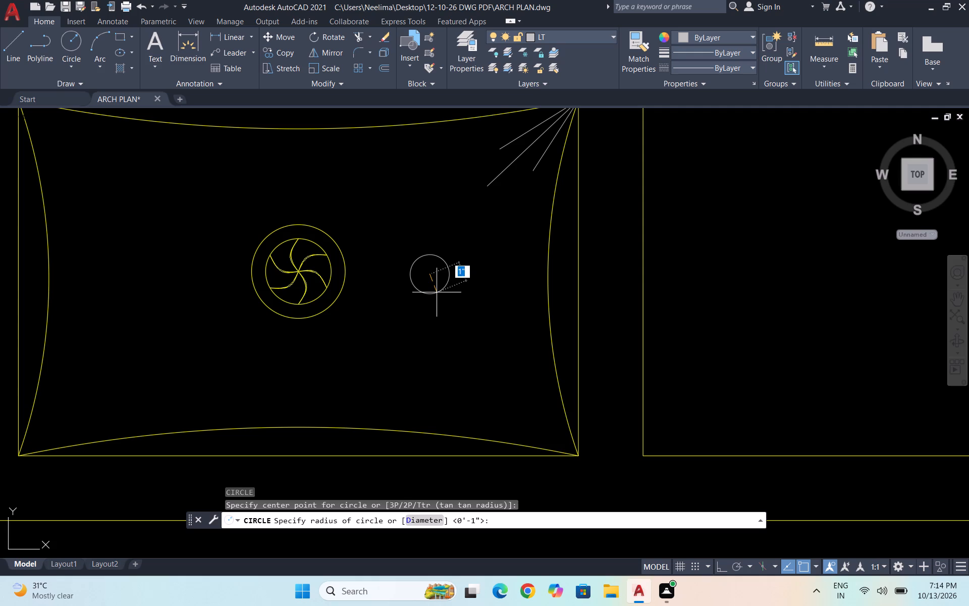
pyautogui.click(437, 292)
# Draw a slightly smaller concentric circle inside the new small circle.
pyautogui.scroll(2, 446, 262)
pyautogui.press('c')
pyautogui.press('Return')
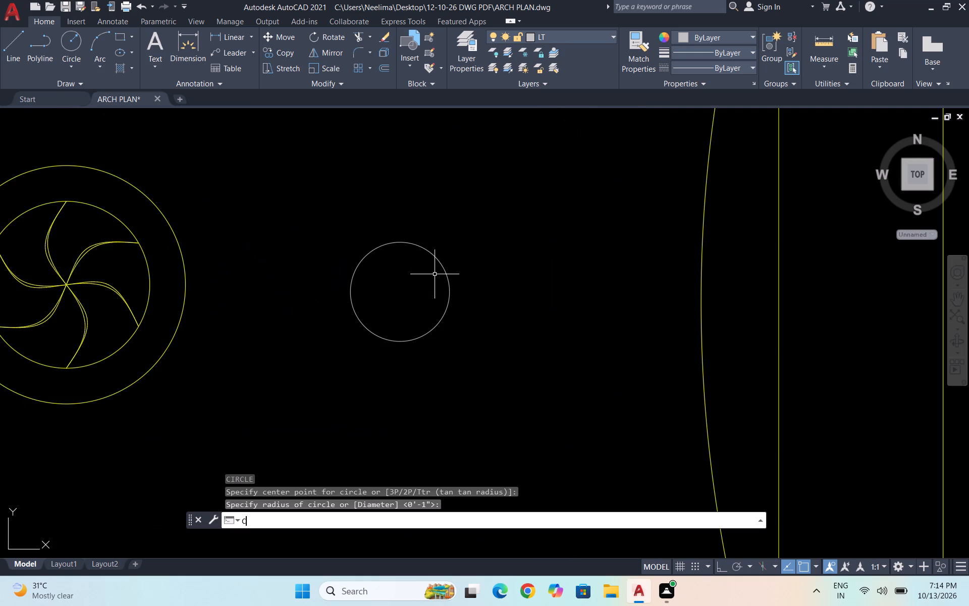
pyautogui.click(398, 291)
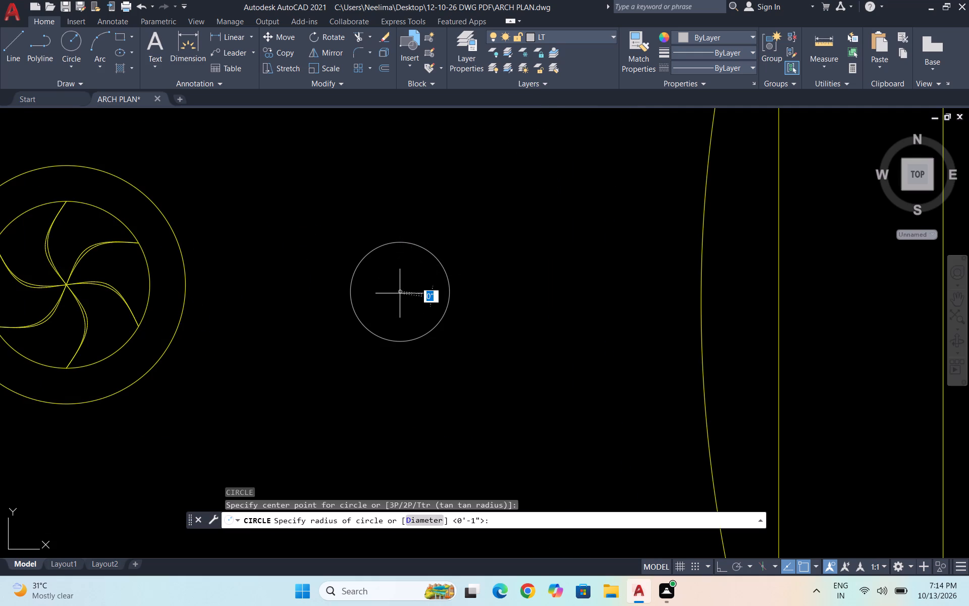
pyautogui.click(402, 330)
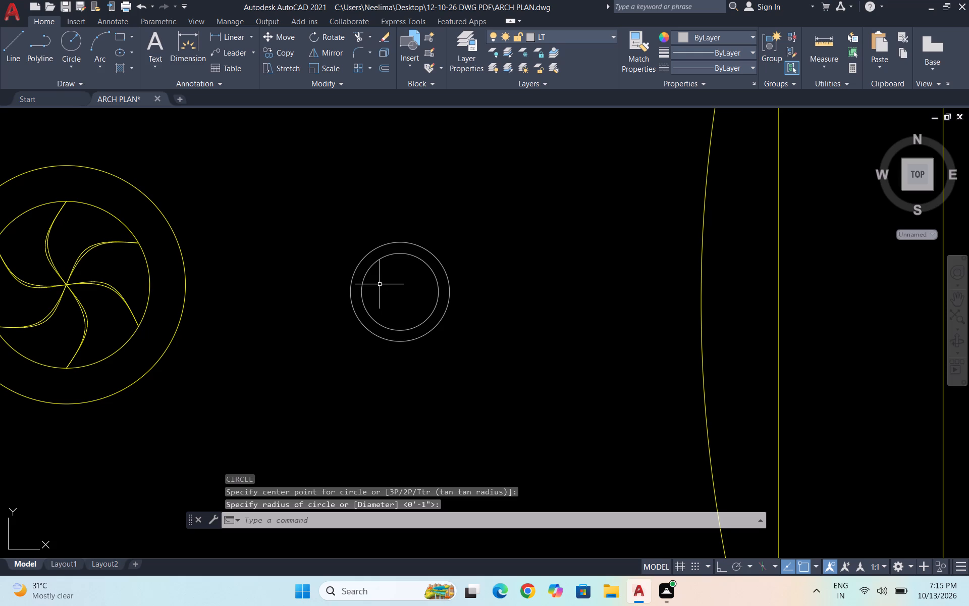
# Draw a vertical diameter line from the top through the centre to the bottom of the small motif's inner circle.
pyautogui.press('l')
pyautogui.press('Return')
pyautogui.scroll(2, 382, 285)
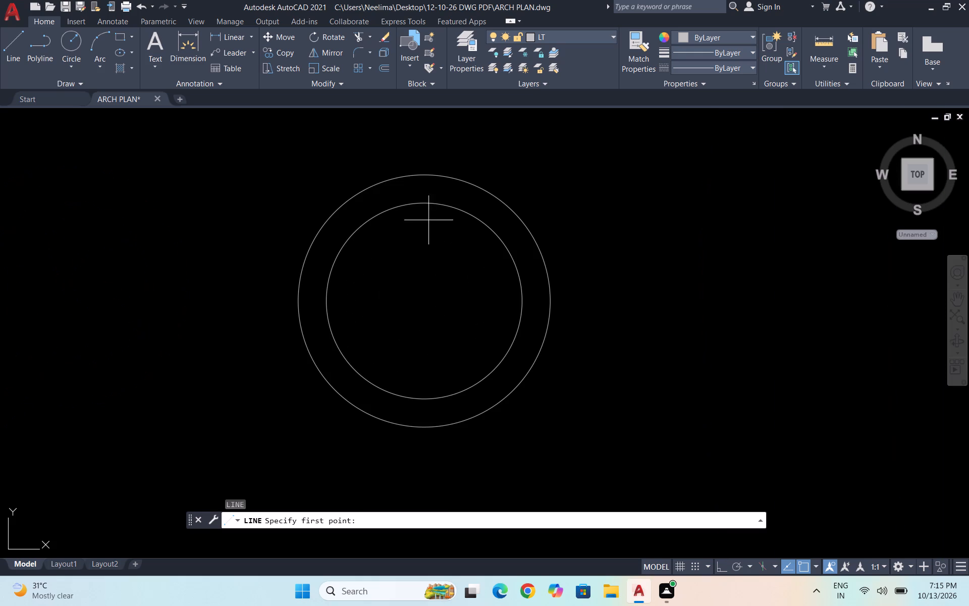
pyautogui.click(424, 203)
pyautogui.click(425, 300)
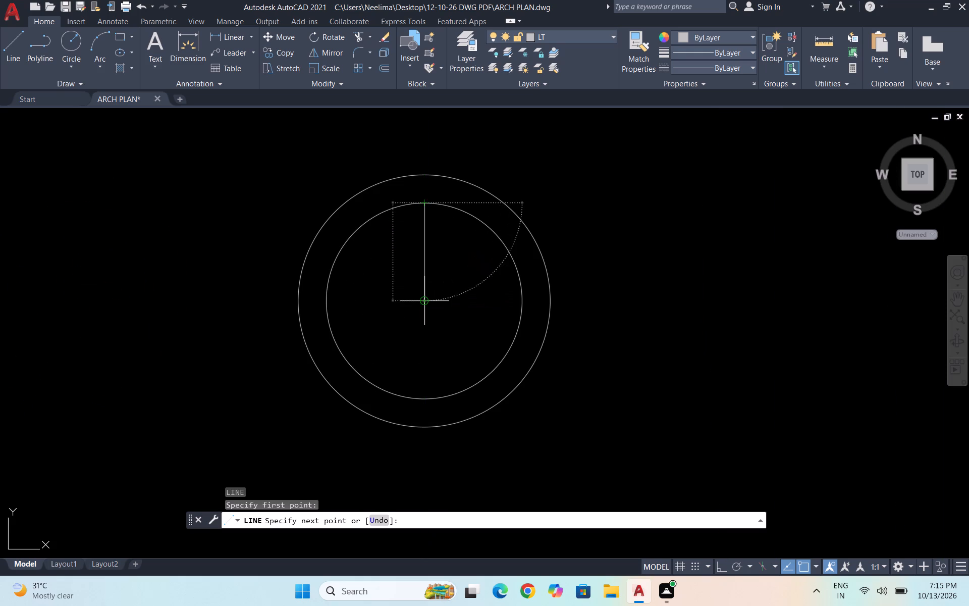
pyautogui.click(423, 399)
pyautogui.press('Escape')
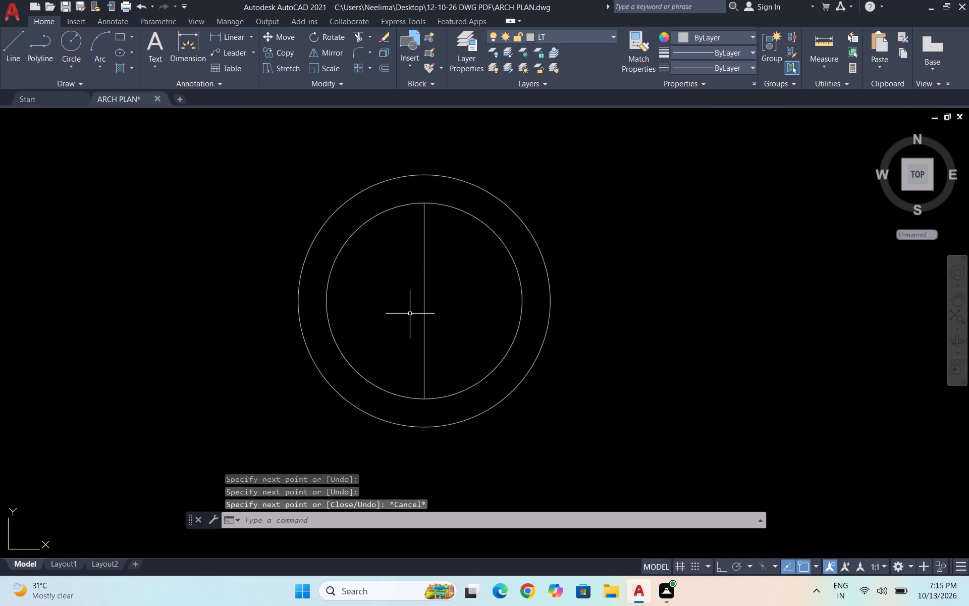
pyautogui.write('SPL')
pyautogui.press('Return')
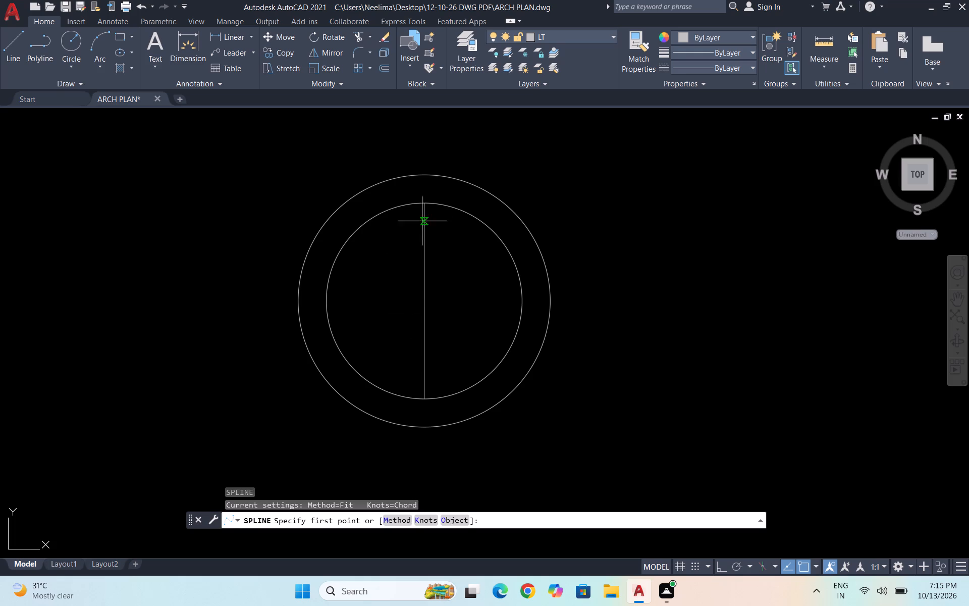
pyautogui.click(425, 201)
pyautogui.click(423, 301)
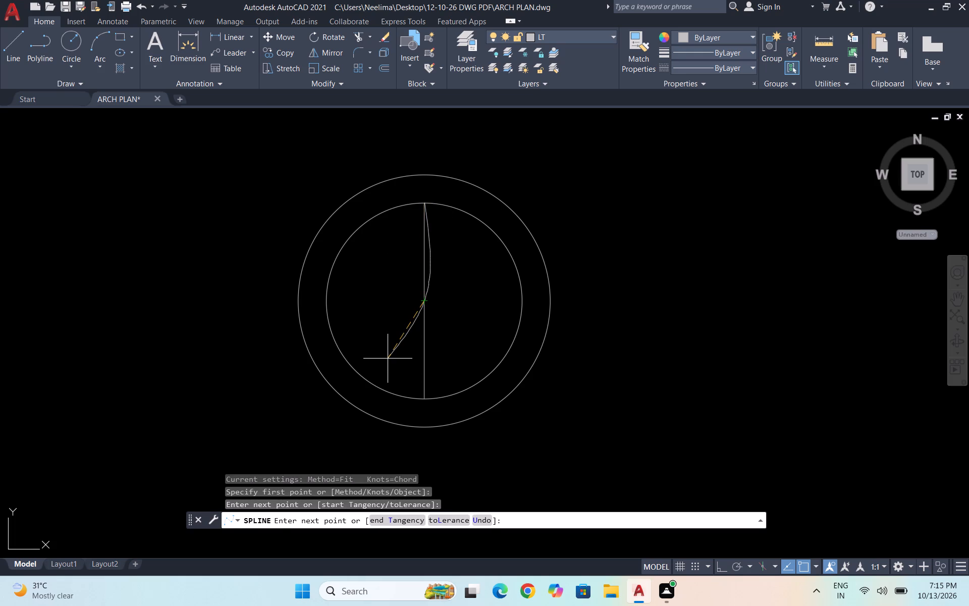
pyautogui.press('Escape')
# Draw a three-point arc from the diameter's top end through the circle centre, ending beyond the outer circle at lower left.
pyautogui.press('a')
pyautogui.press('Return')
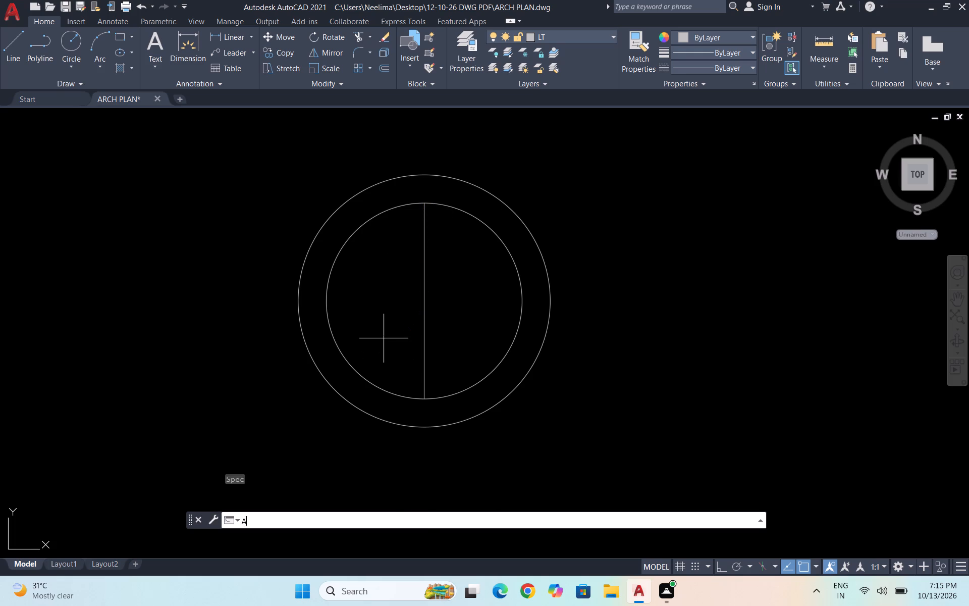
pyautogui.click(420, 204)
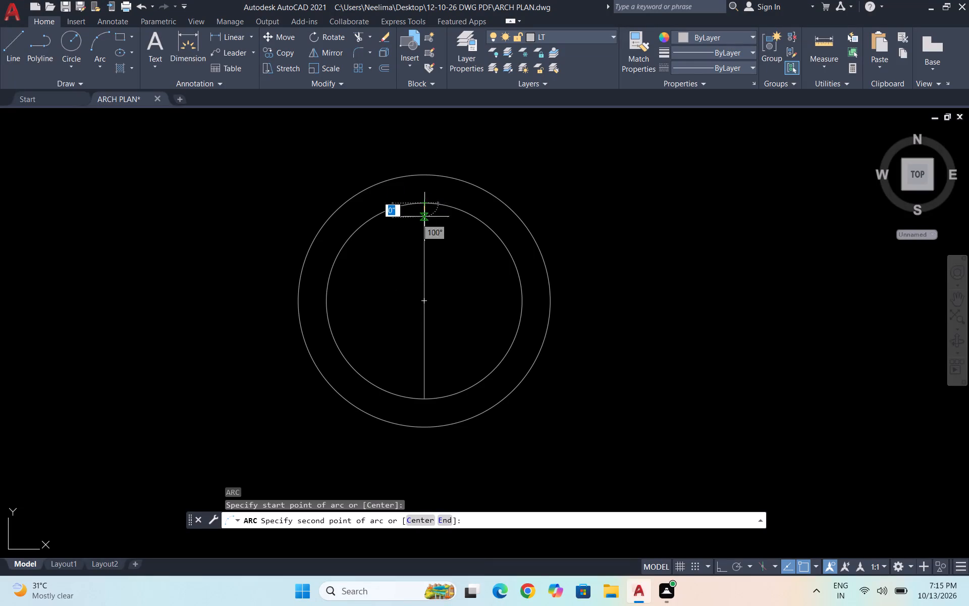
pyautogui.click(425, 300)
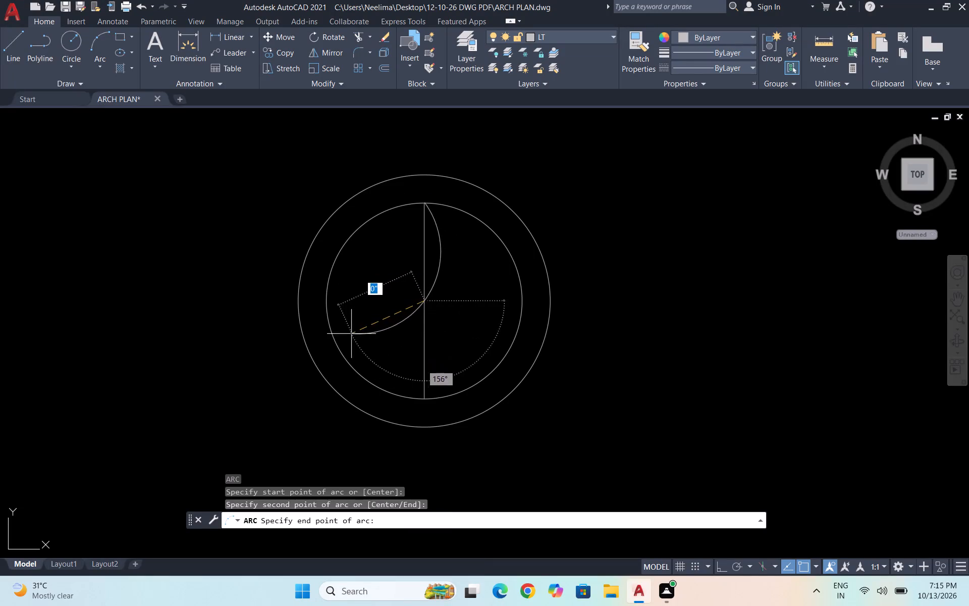
pyautogui.click(305, 389)
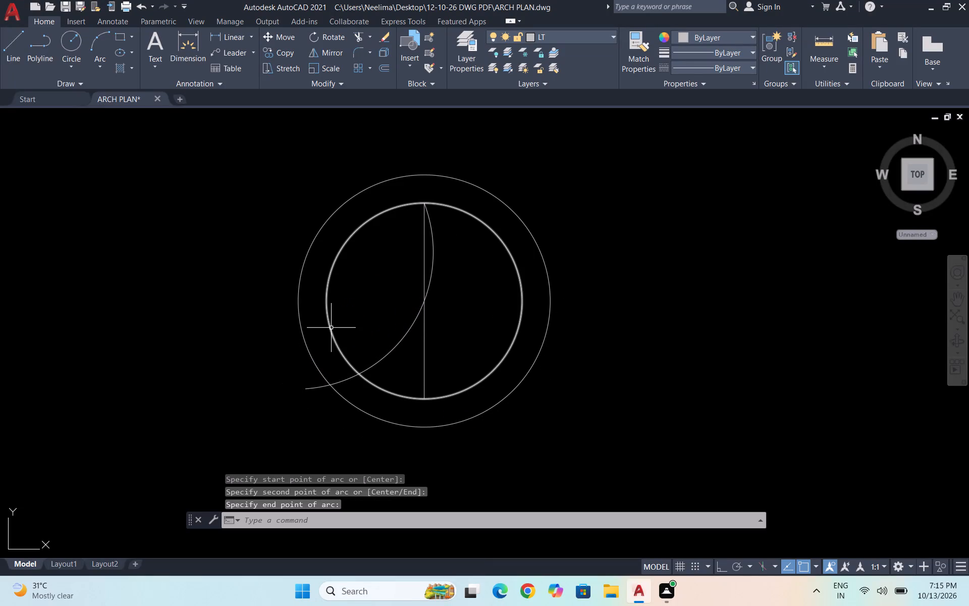
# Trim away the arc beyond the circle centre, keeping only the curve in the upper half.
pyautogui.write('TR')
pyautogui.press('Return')
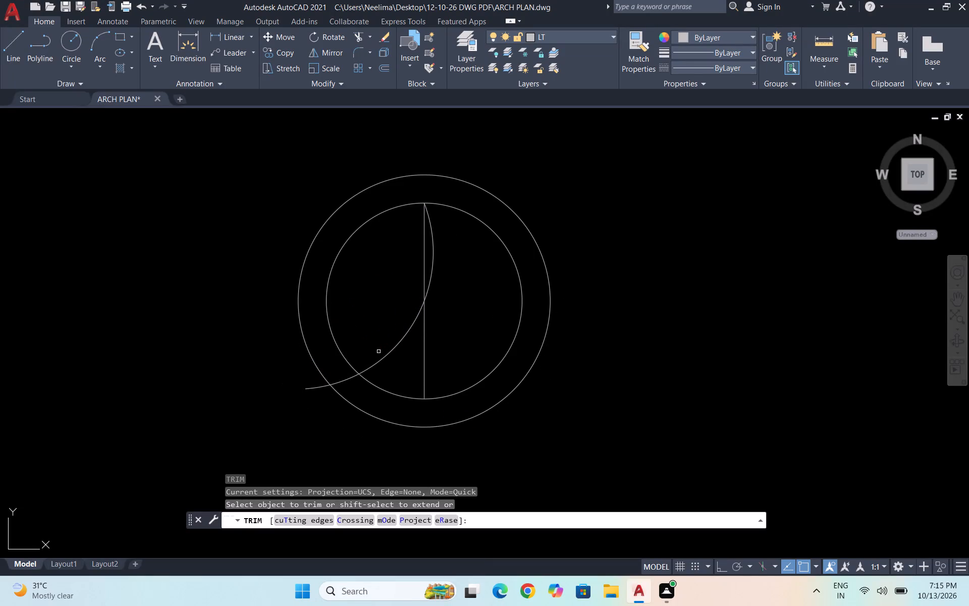
pyautogui.click(384, 358)
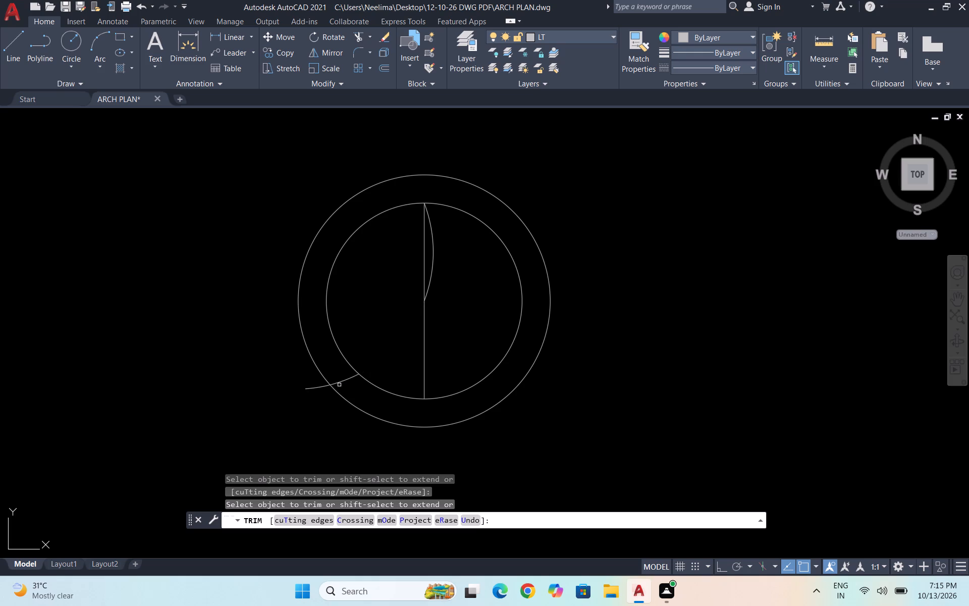
pyautogui.click(341, 381)
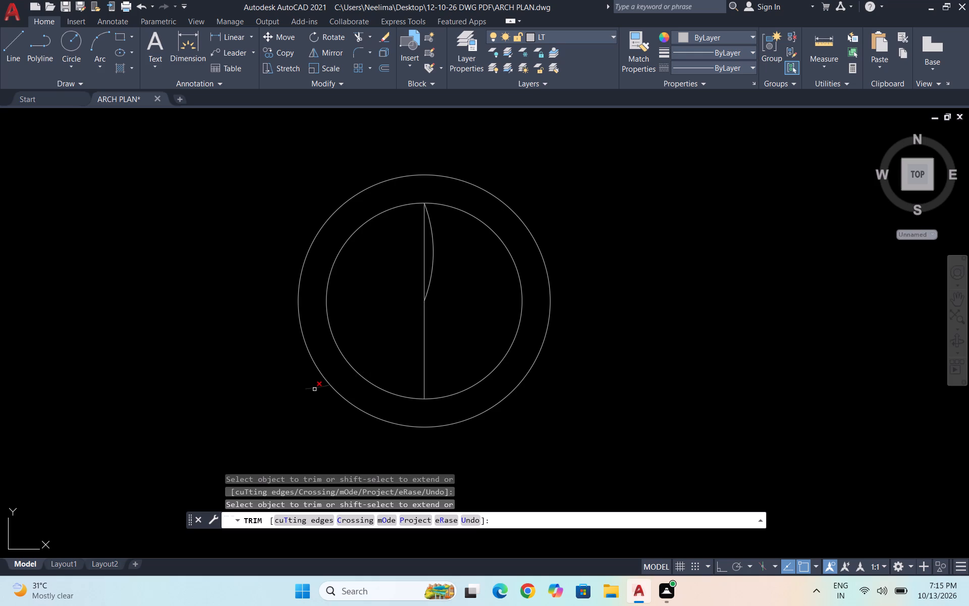
pyautogui.click(314, 389)
pyautogui.press('Escape')
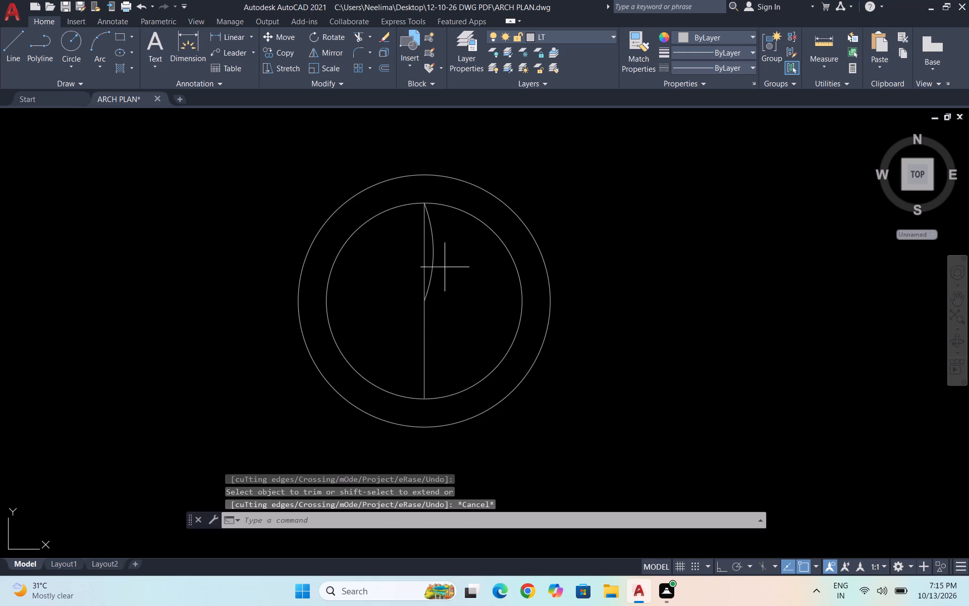
# Mirror the arc about the vertical diameter to form a petal in the upper half, keeping the source arc.
pyautogui.click(445, 267)
pyautogui.click(432, 252)
pyautogui.write('MI')
pyautogui.press('Return')
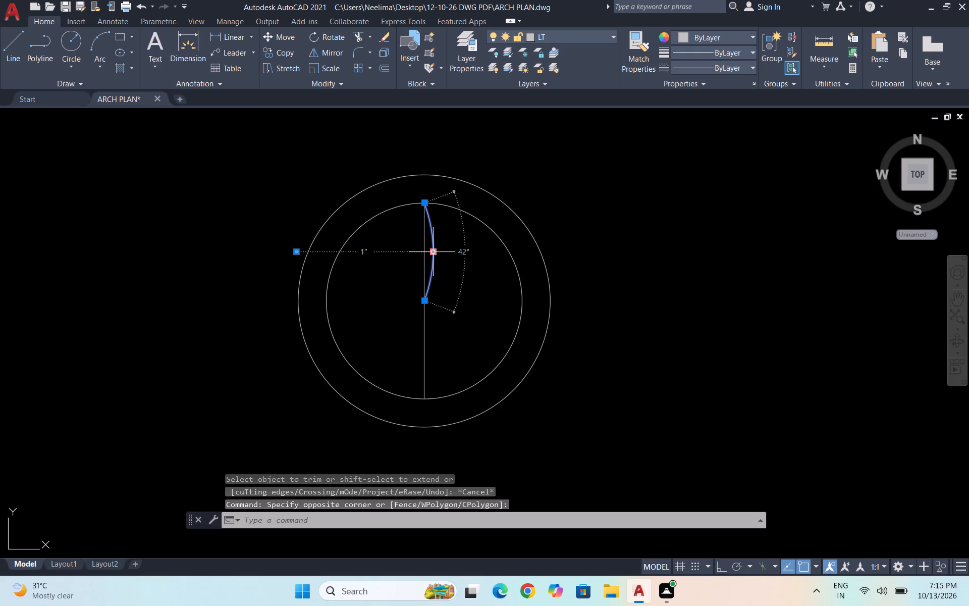
pyautogui.press('Escape')
pyautogui.click(431, 257)
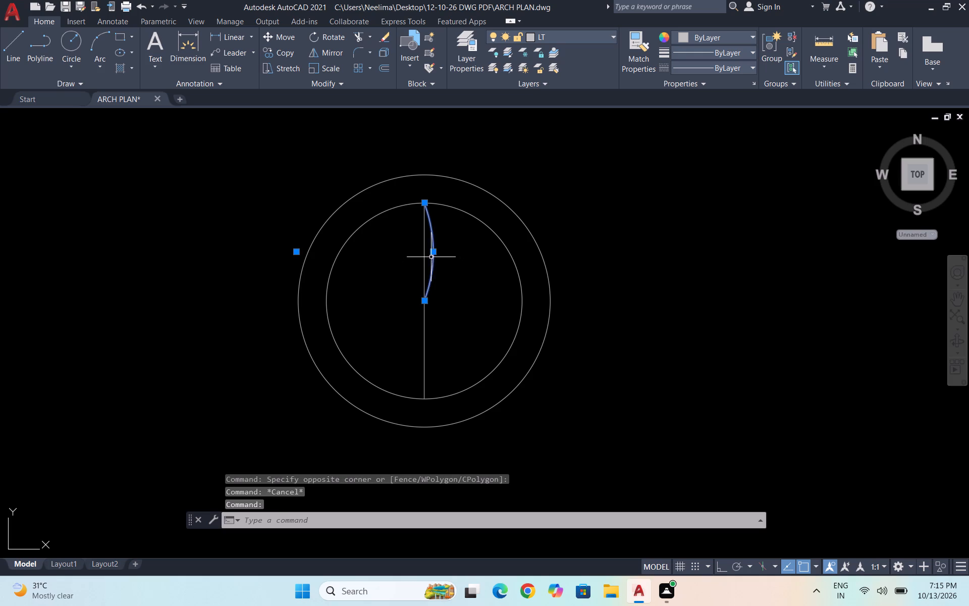
pyautogui.write('MI')
pyautogui.press('Return')
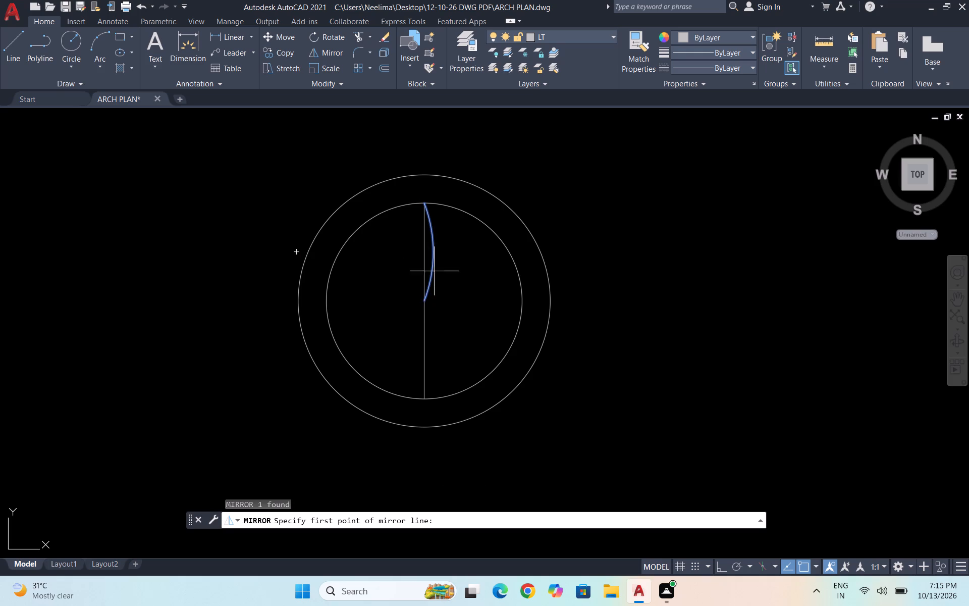
pyautogui.click(424, 298)
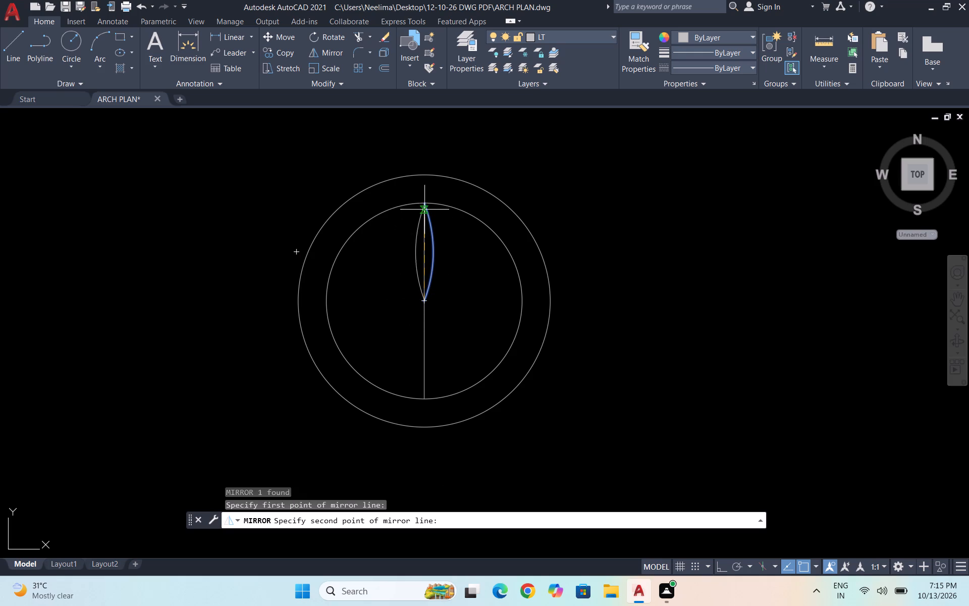
pyautogui.click(424, 208)
pyautogui.press('space')
# Mirror both petal arcs about a horizontal line through the circle centre, keeping the upper petal.
pyautogui.scroll(1, 434, 264)
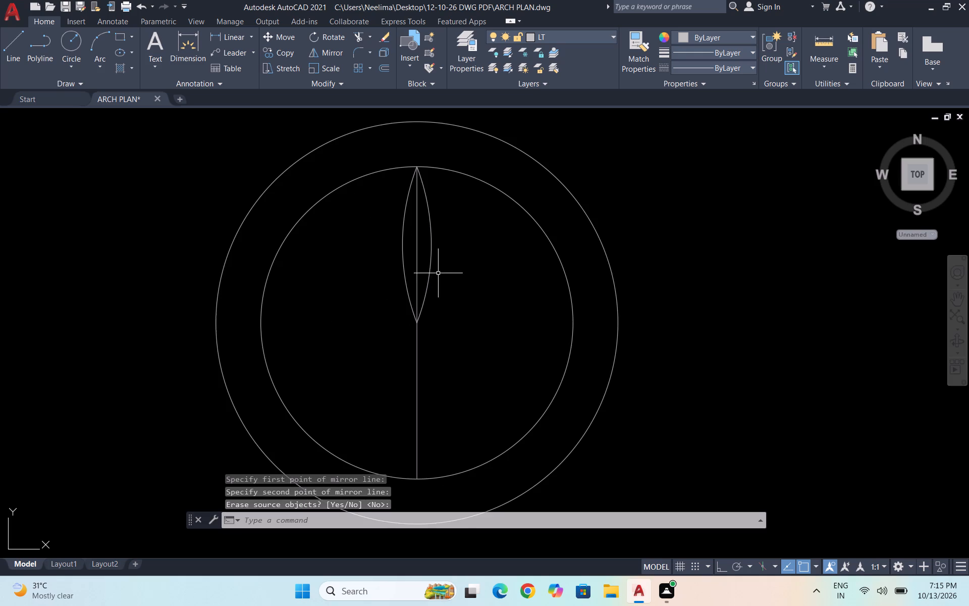
pyautogui.click(440, 276)
pyautogui.click(420, 265)
pyautogui.click(405, 271)
pyautogui.click(383, 258)
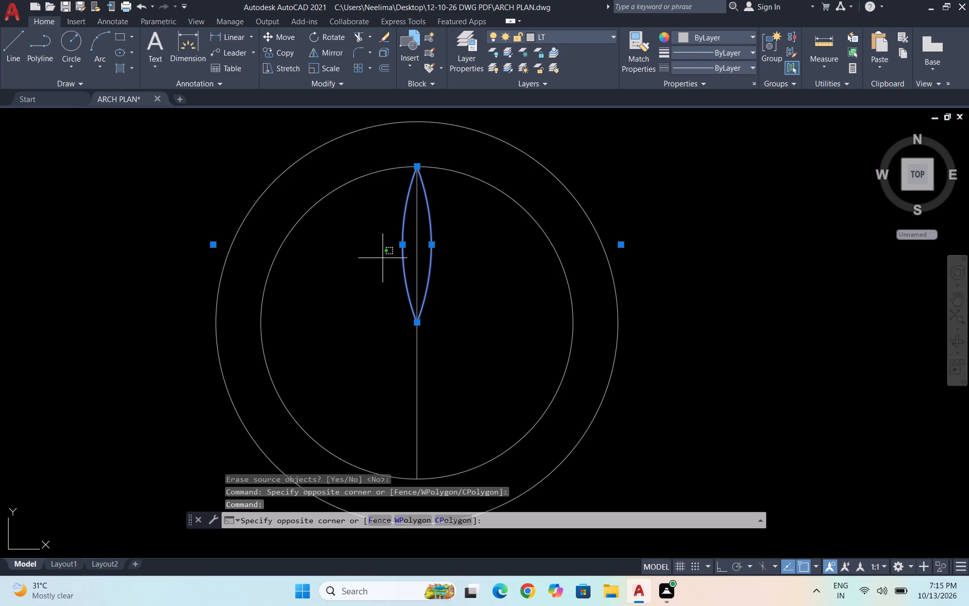
pyautogui.press('c')
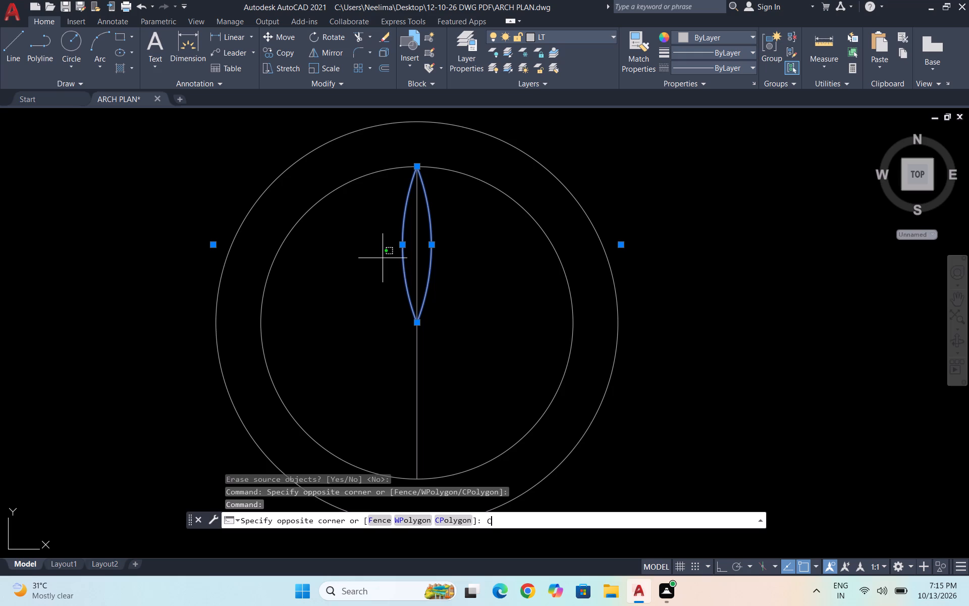
pyautogui.press('BackSpace')
pyautogui.write('MI')
pyautogui.press('Return')
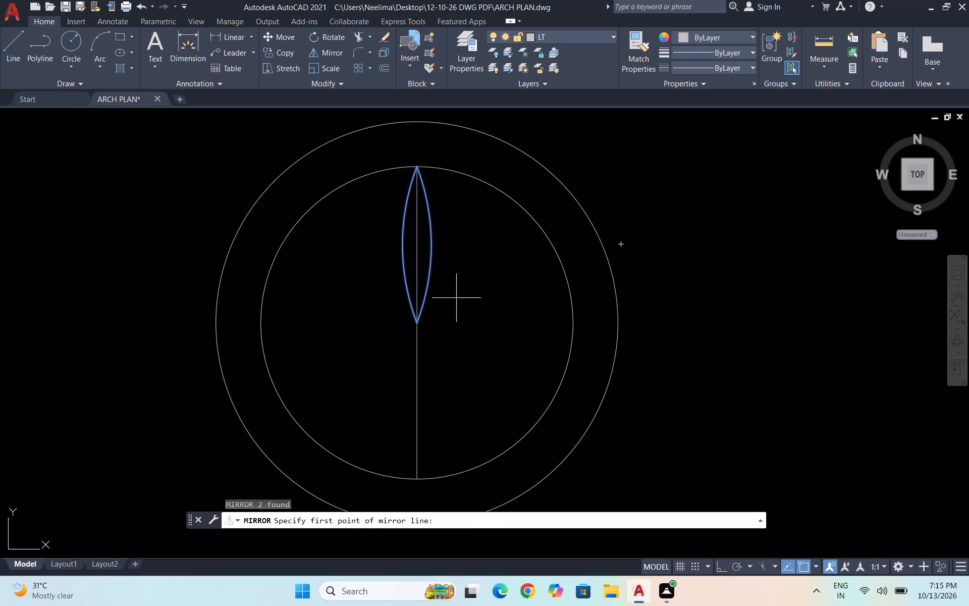
pyautogui.click(418, 323)
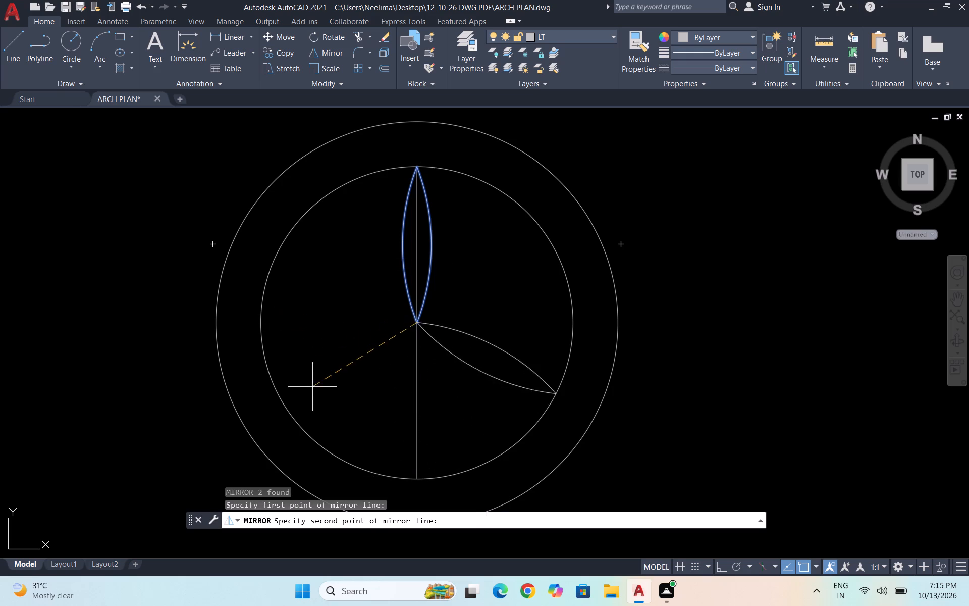
pyautogui.click(217, 321)
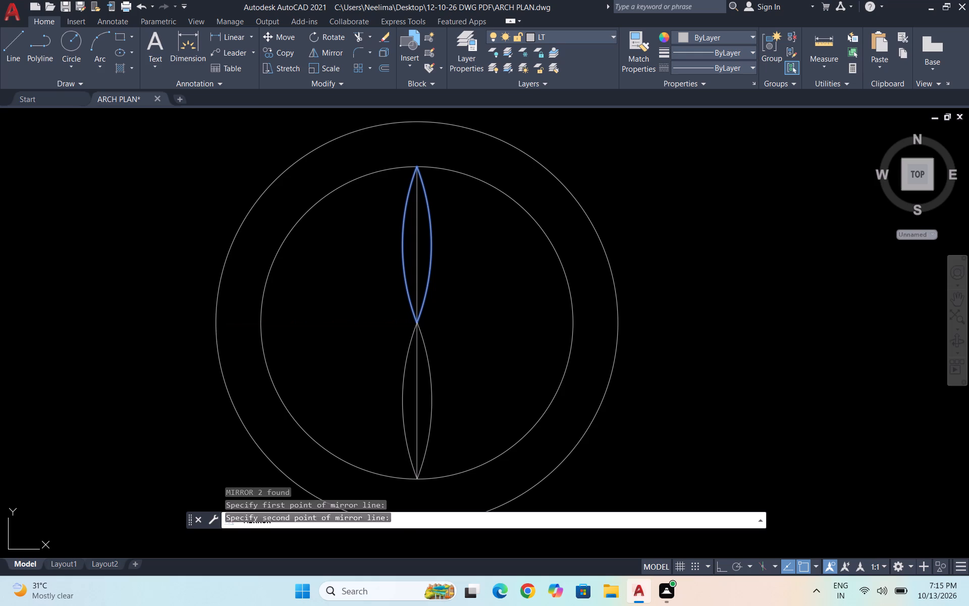
pyautogui.press('space')
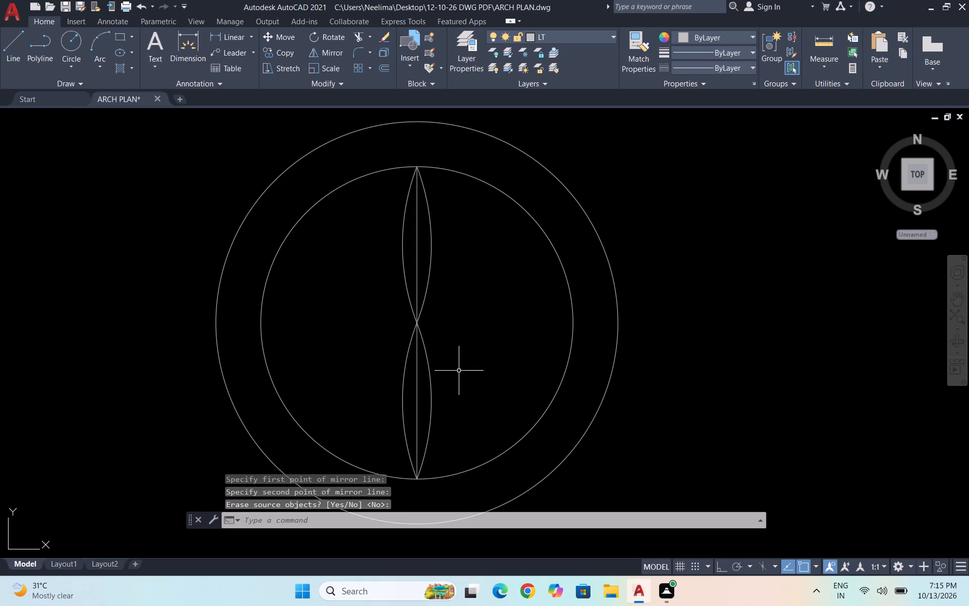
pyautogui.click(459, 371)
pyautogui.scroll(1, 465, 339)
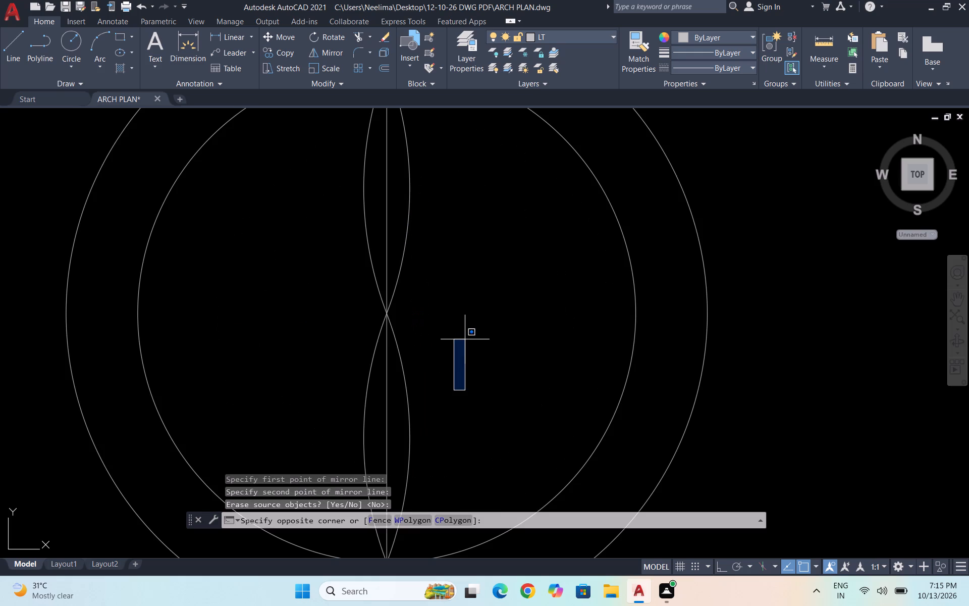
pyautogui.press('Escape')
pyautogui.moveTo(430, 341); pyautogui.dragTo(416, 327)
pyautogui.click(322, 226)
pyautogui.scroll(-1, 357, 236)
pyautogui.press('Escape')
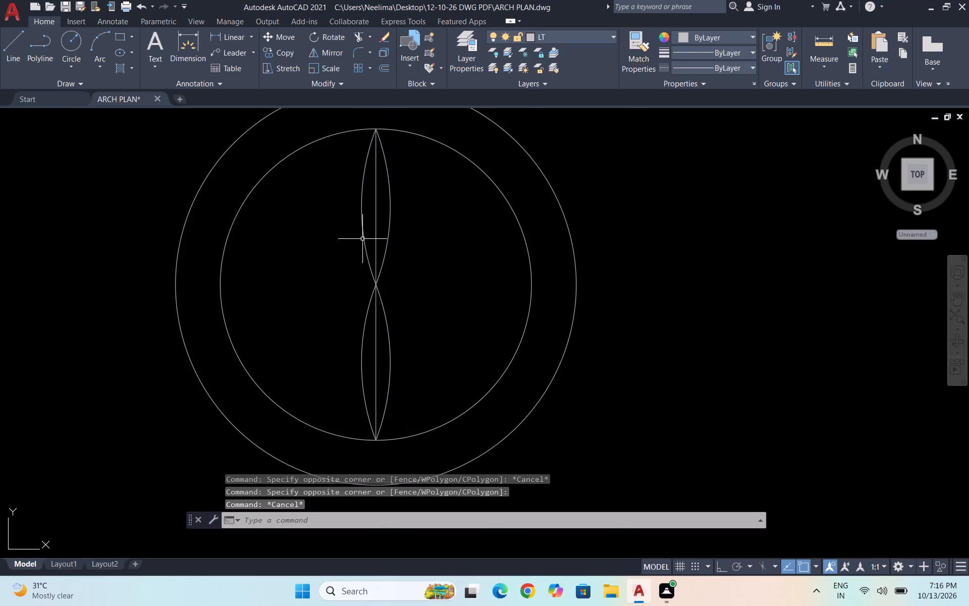
# Create a polar array of the upper petal and the diameter line around the circle centre with 9 items.
pyautogui.write('AR')
pyautogui.press('Return')
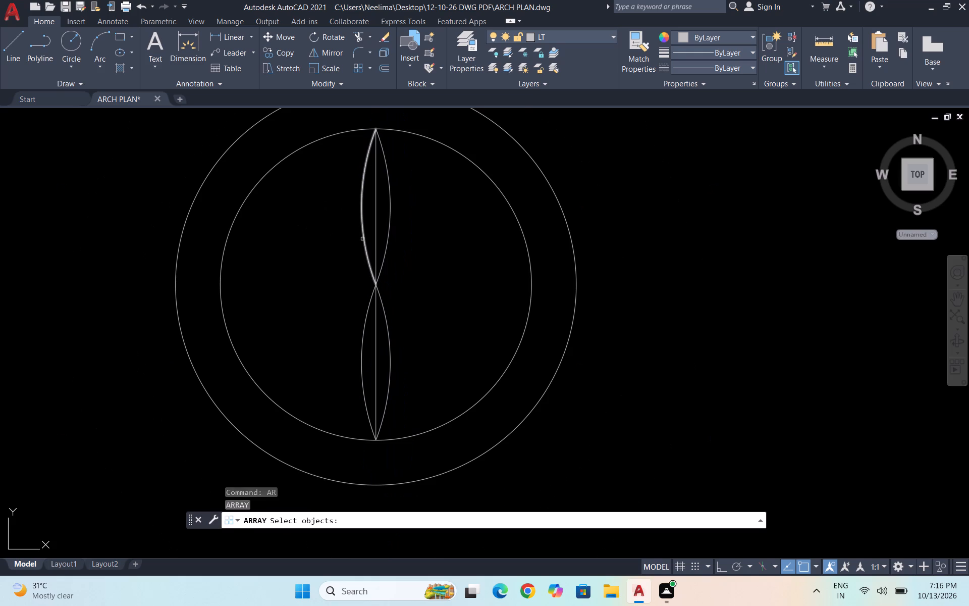
pyautogui.click(416, 253)
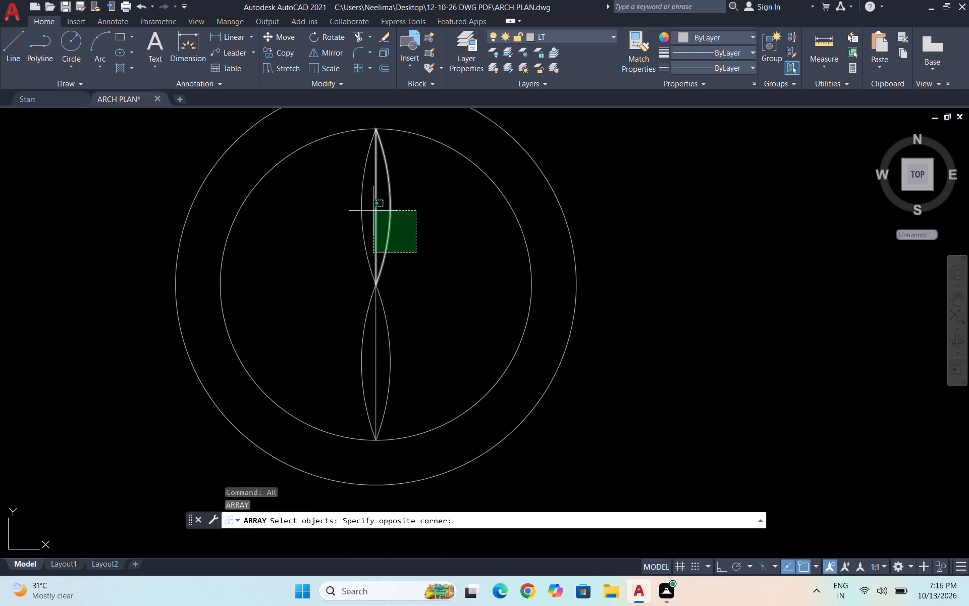
pyautogui.click(330, 194)
pyautogui.press('space')
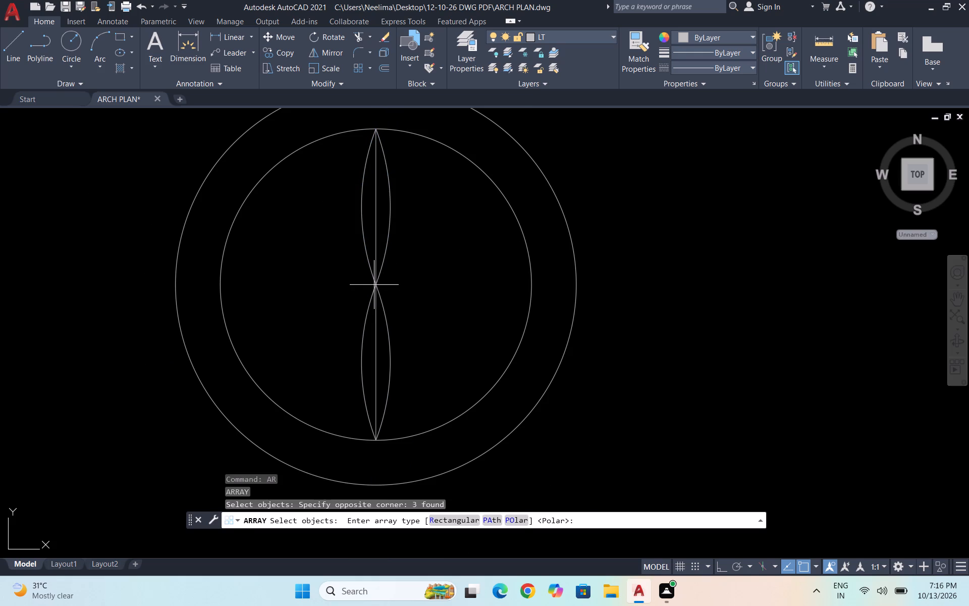
pyautogui.write('PO')
pyautogui.press('Return')
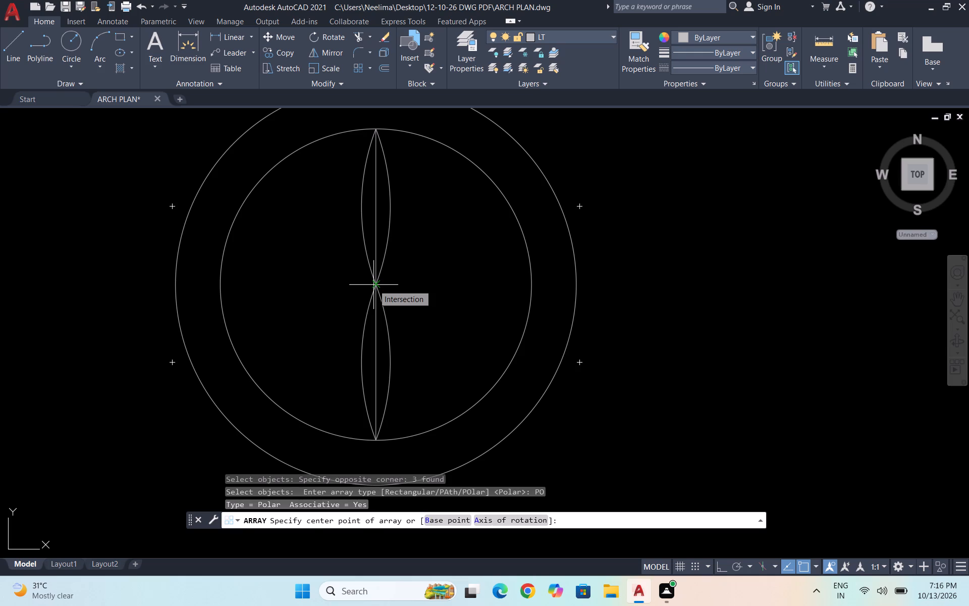
pyautogui.click(375, 285)
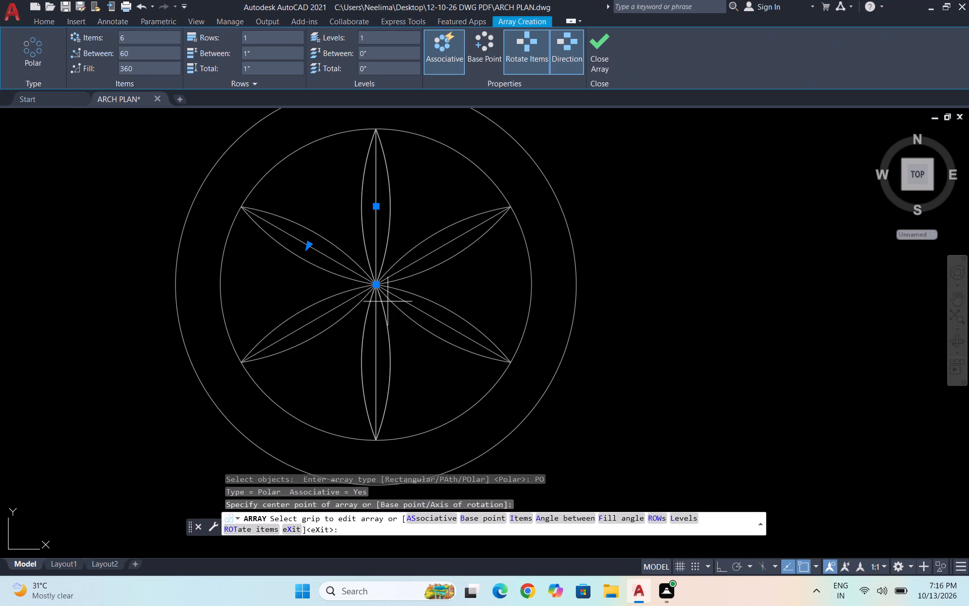
pyautogui.click(514, 519)
pyautogui.press('9')
pyautogui.press('Return')
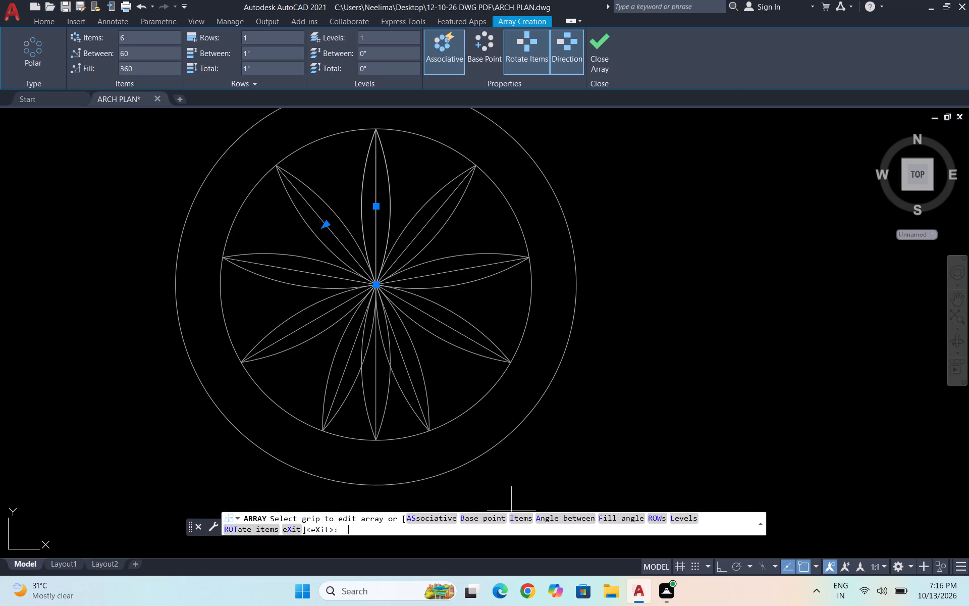
pyautogui.click(599, 60)
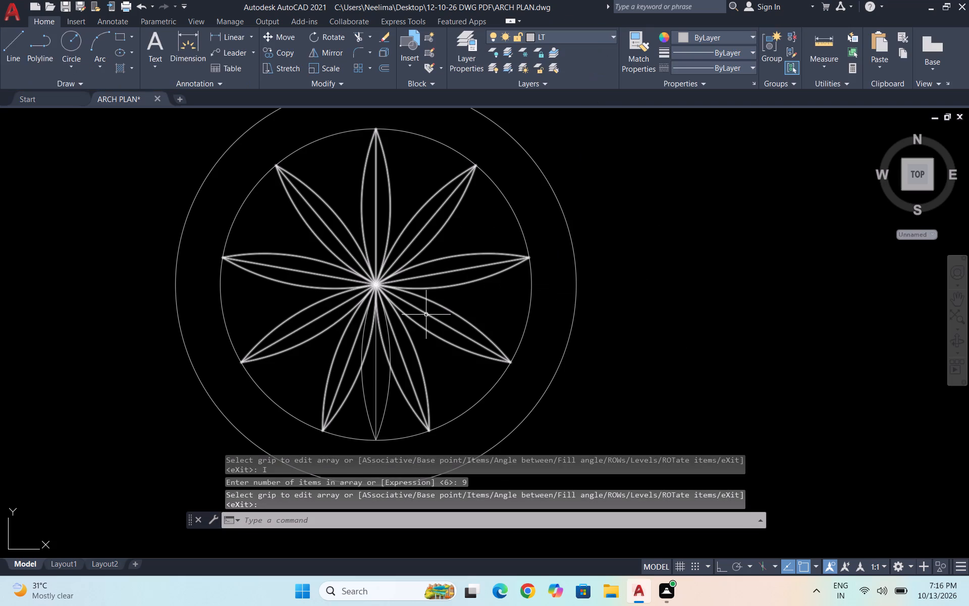
pyautogui.press('Escape')
# Copy the complete flower motif from its centre to the pillow's diagonal crease end and to a spot between that copy and the original.
pyautogui.scroll(-6, 426, 297)
pyautogui.scroll(2, 439, 289)
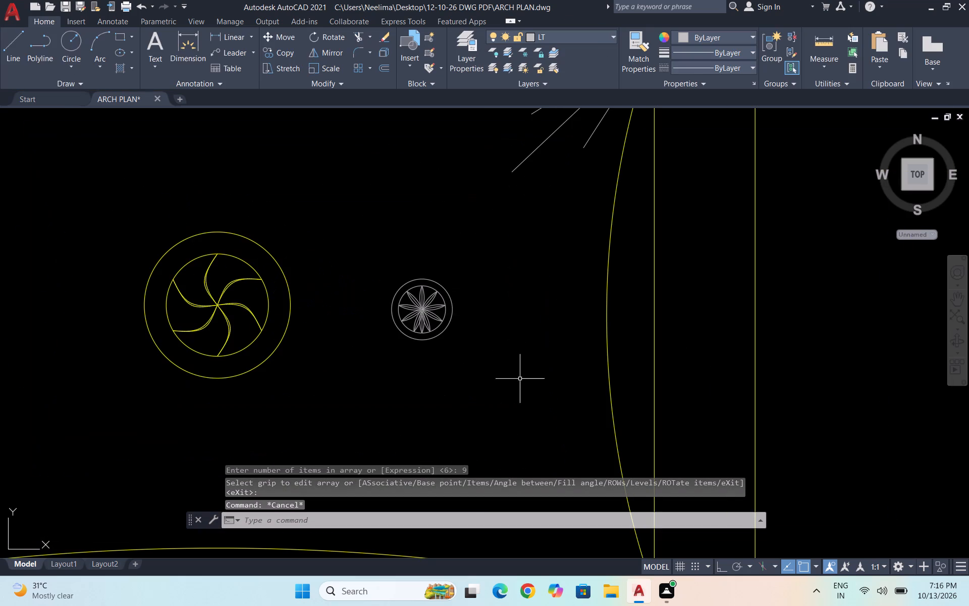
pyautogui.moveTo(483, 374); pyautogui.dragTo(478, 367)
pyautogui.click(364, 266)
pyautogui.write('CO')
pyautogui.press('Return')
pyautogui.scroll(2, 444, 288)
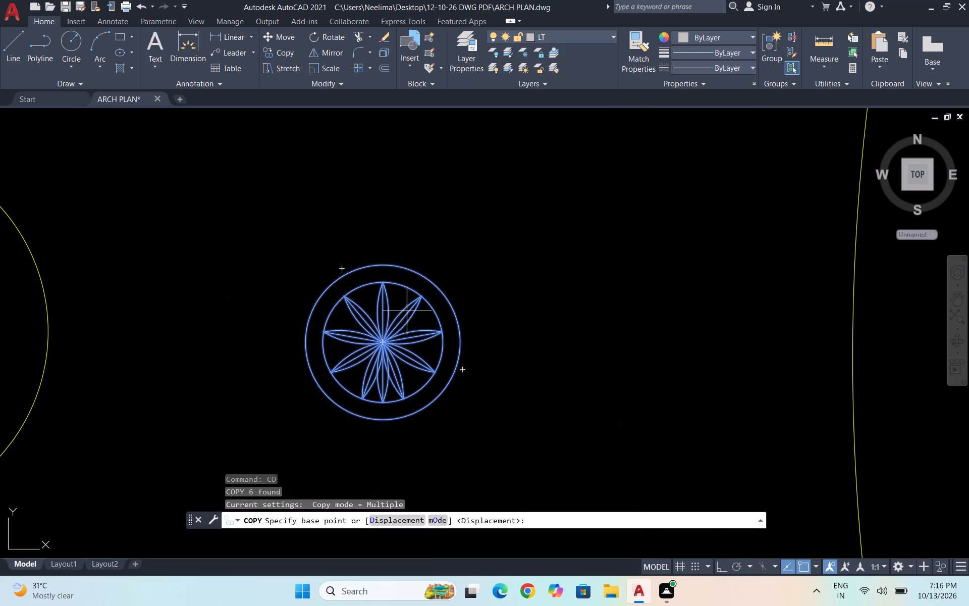
pyautogui.click(383, 342)
pyautogui.scroll(-2, 363, 341)
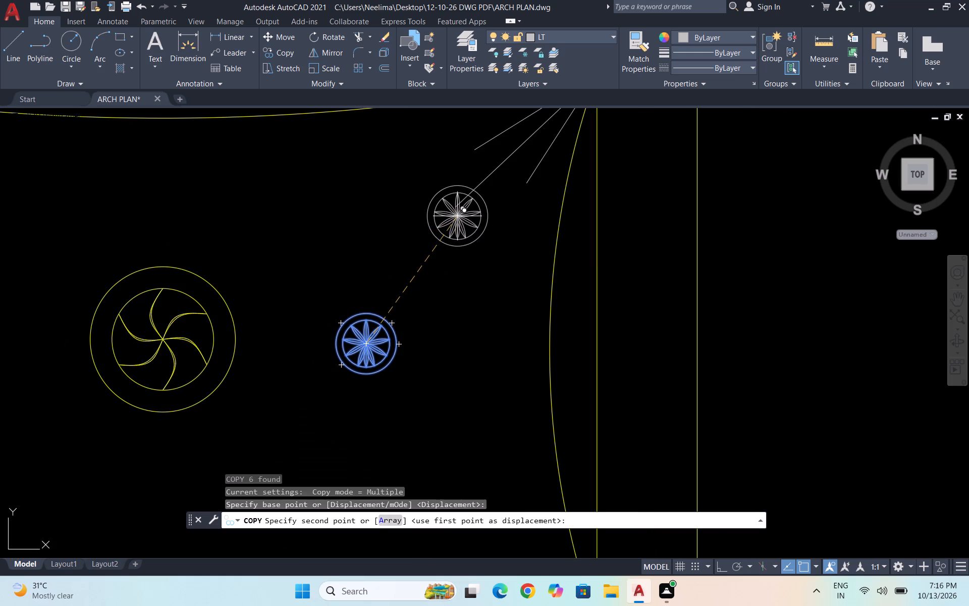
pyautogui.click(459, 199)
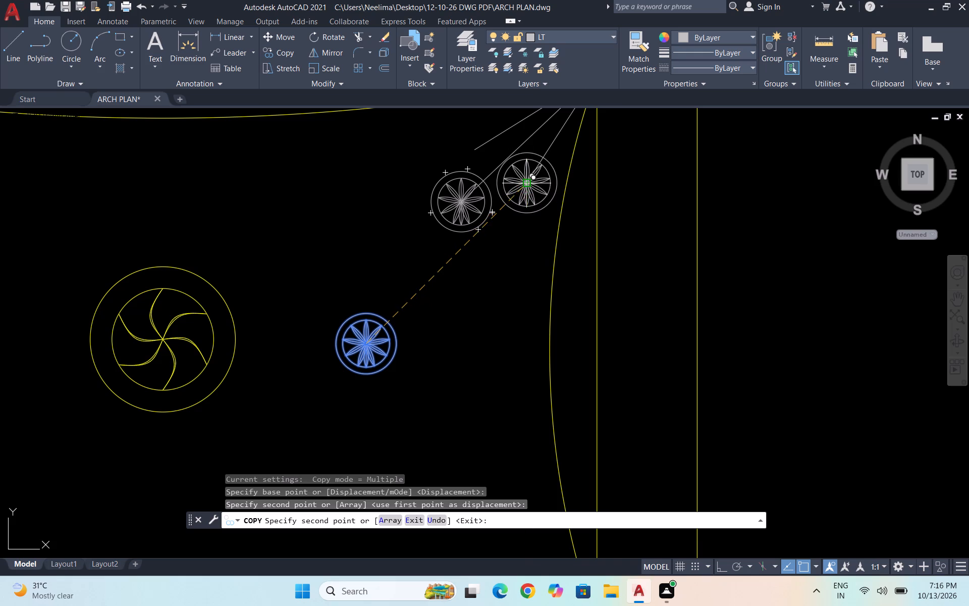
pyautogui.click(441, 308)
pyautogui.press('Escape')
# Scale the flower copy between the other two flowers down to about half size about its centre.
pyautogui.moveTo(477, 340); pyautogui.dragTo(474, 331)
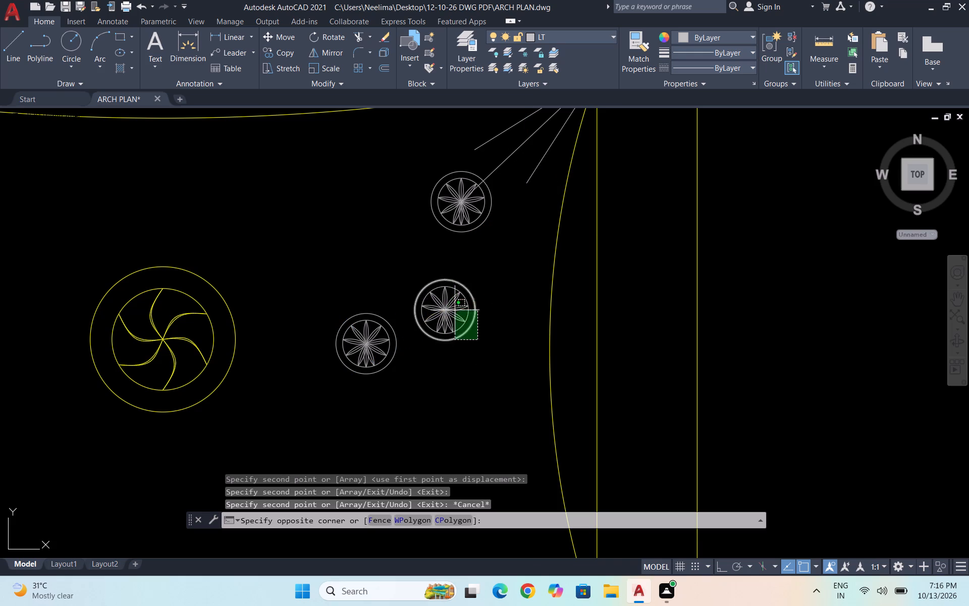
pyautogui.click(433, 269)
pyautogui.write('SC')
pyautogui.press('Return')
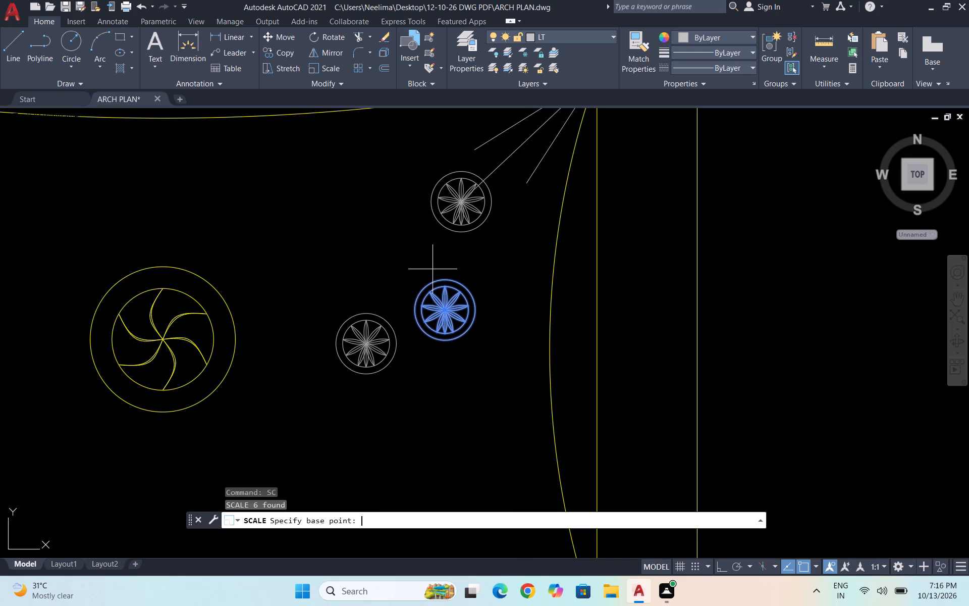
pyautogui.click(449, 309)
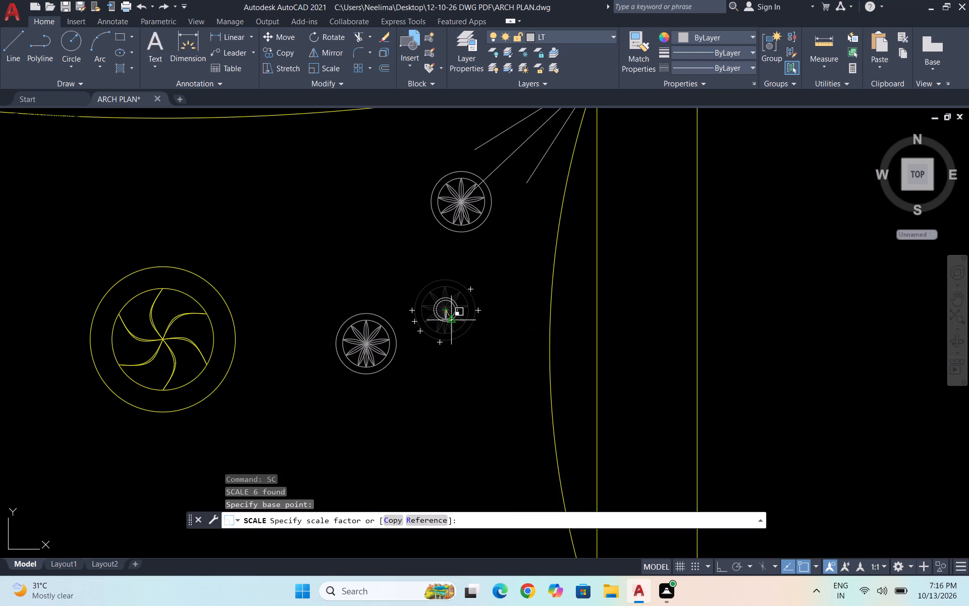
pyautogui.click(448, 327)
# Copy the small flower from its centre to the free ends of the two outer crease lines at the pillow corner.
pyautogui.moveTo(472, 328); pyautogui.dragTo(463, 322)
pyautogui.click(419, 295)
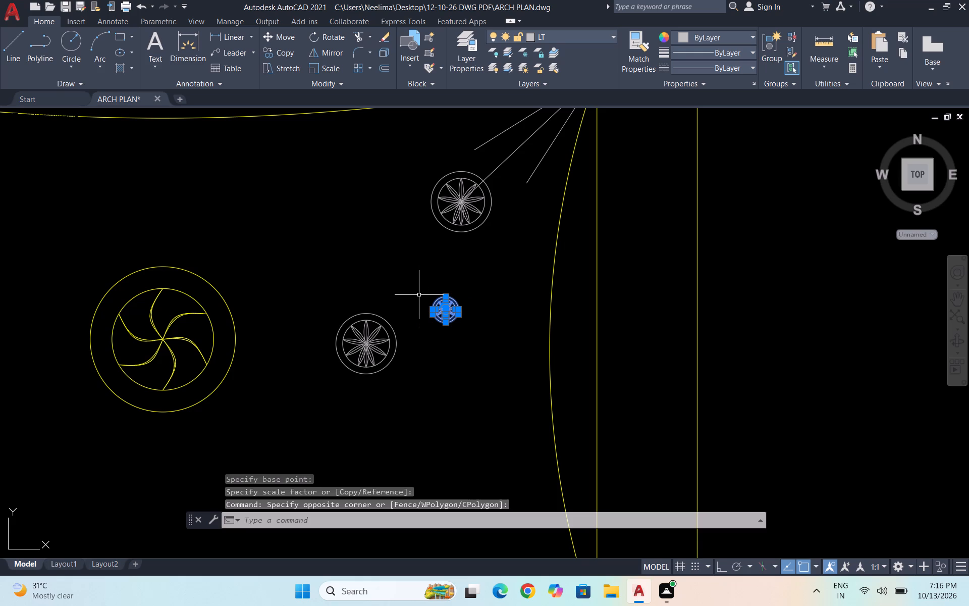
pyautogui.write('CO')
pyautogui.press('Return')
pyautogui.scroll(2, 437, 312)
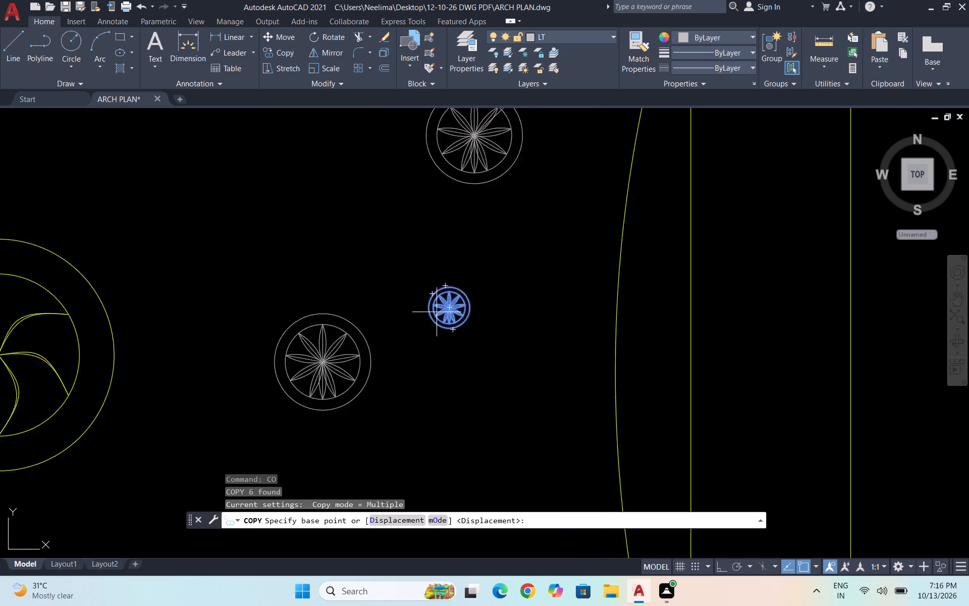
pyautogui.scroll(2, 437, 312)
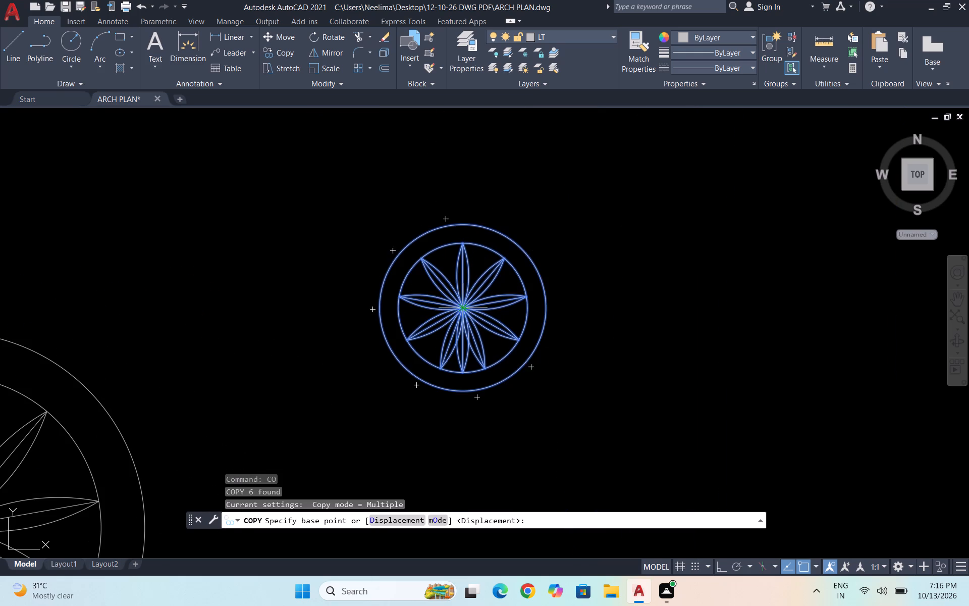
pyautogui.click(461, 308)
pyautogui.scroll(-5, 473, 297)
pyautogui.scroll(3, 502, 210)
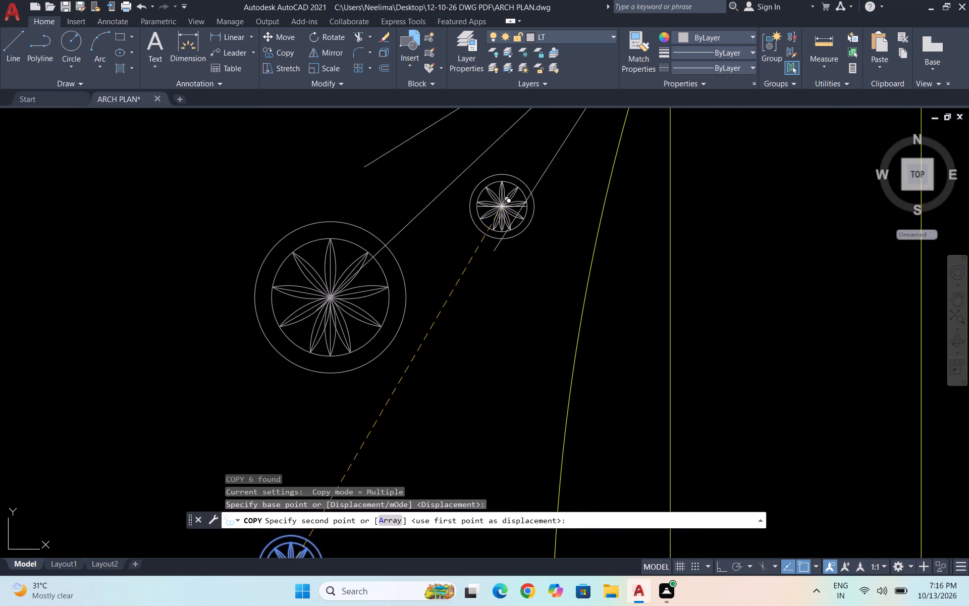
pyautogui.scroll(1, 491, 243)
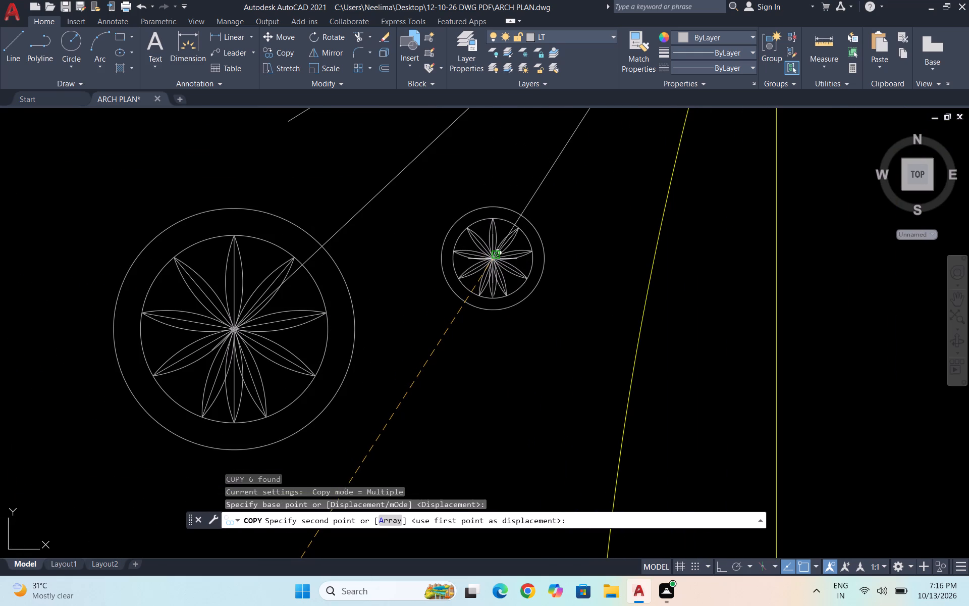
pyautogui.click(494, 259)
pyautogui.scroll(-2, 454, 347)
pyautogui.scroll(3, 406, 253)
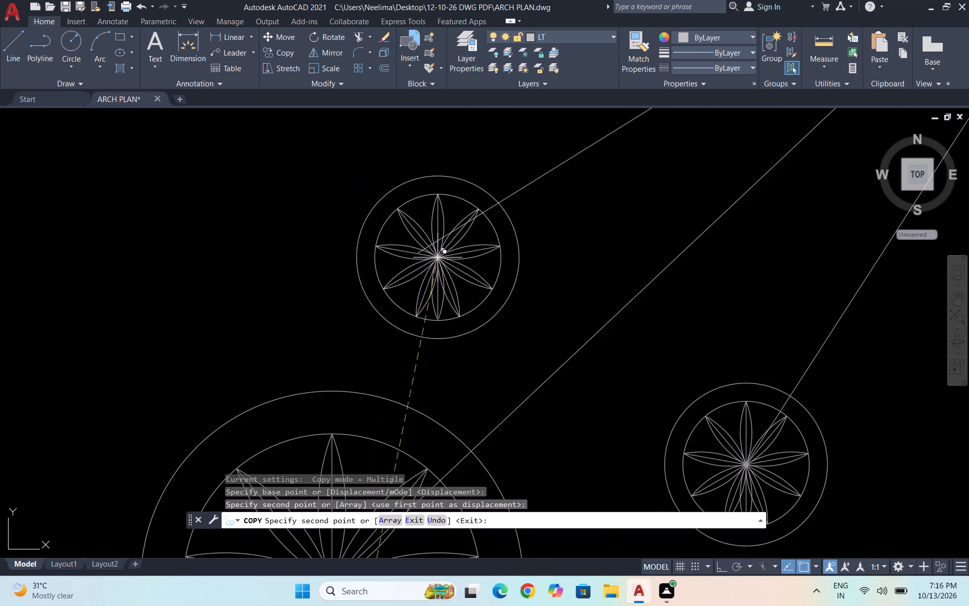
pyautogui.click(419, 254)
pyautogui.scroll(-2, 556, 252)
pyautogui.scroll(-1, 455, 377)
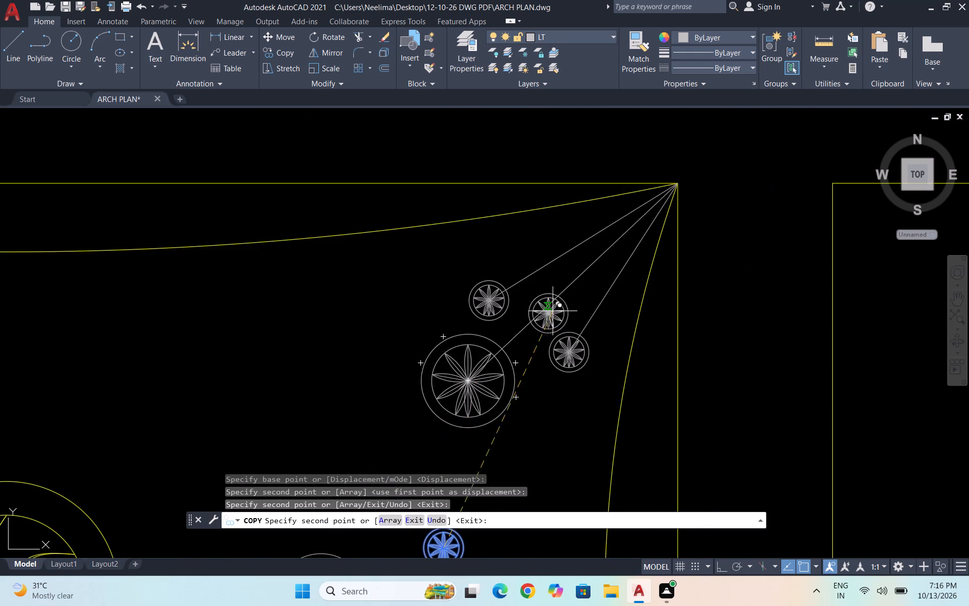
pyautogui.press('Escape')
# Move the two spare flowers off the pillow to the empty area beside the floor plan, below the spare door symbols.
pyautogui.scroll(-3, 467, 360)
pyautogui.scroll(1, 513, 406)
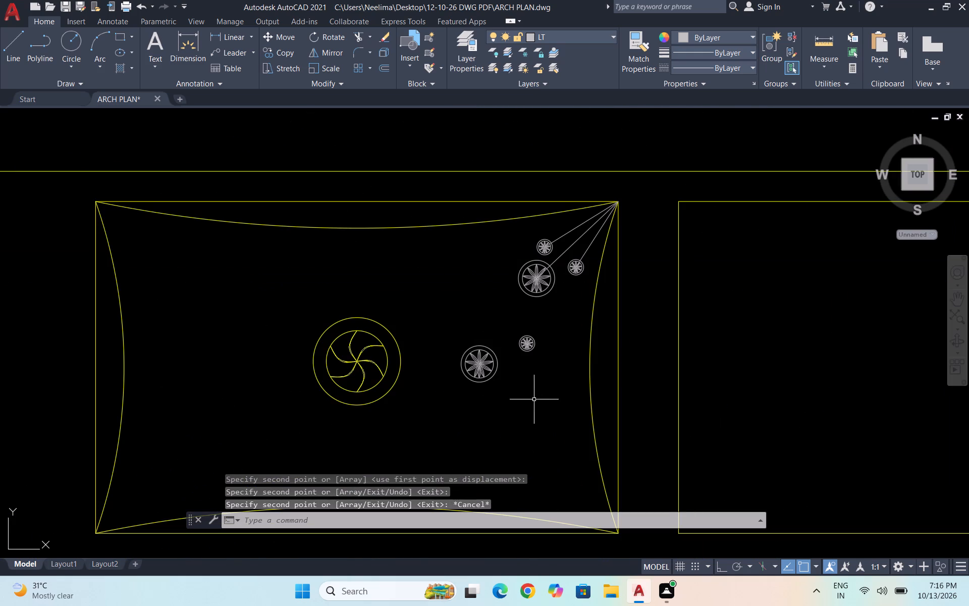
pyautogui.moveTo(541, 403); pyautogui.dragTo(536, 396)
pyautogui.click(462, 322)
pyautogui.press('m')
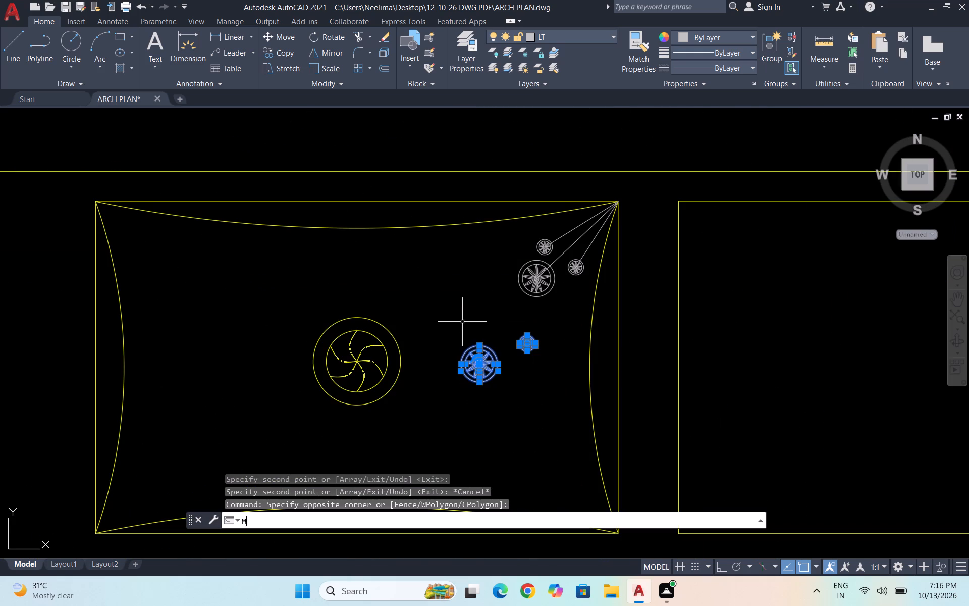
pyautogui.press('Return')
pyautogui.click(497, 355)
pyautogui.scroll(-3, 554, 319)
pyautogui.scroll(-1, 342, 342)
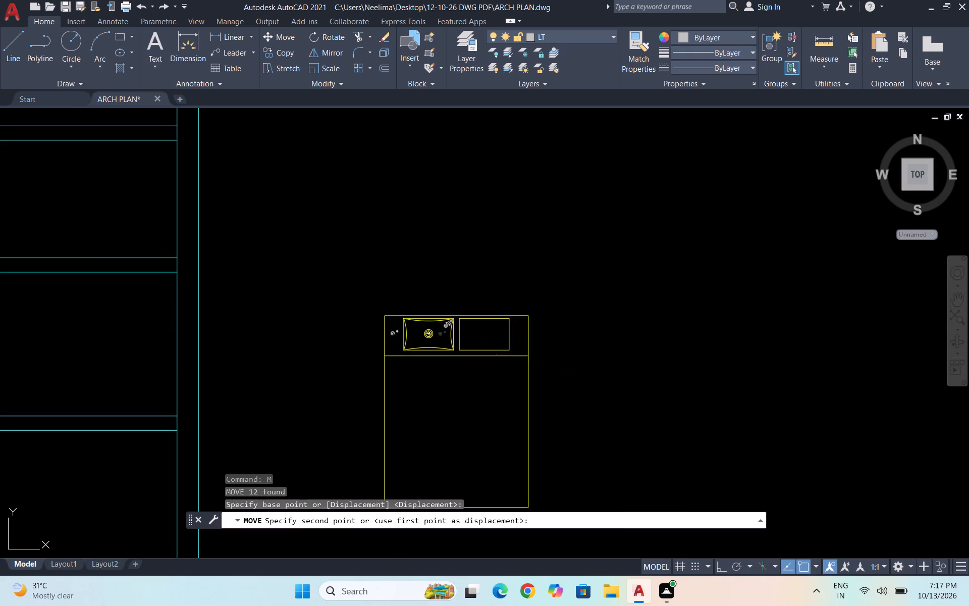
pyautogui.scroll(-5, 401, 330)
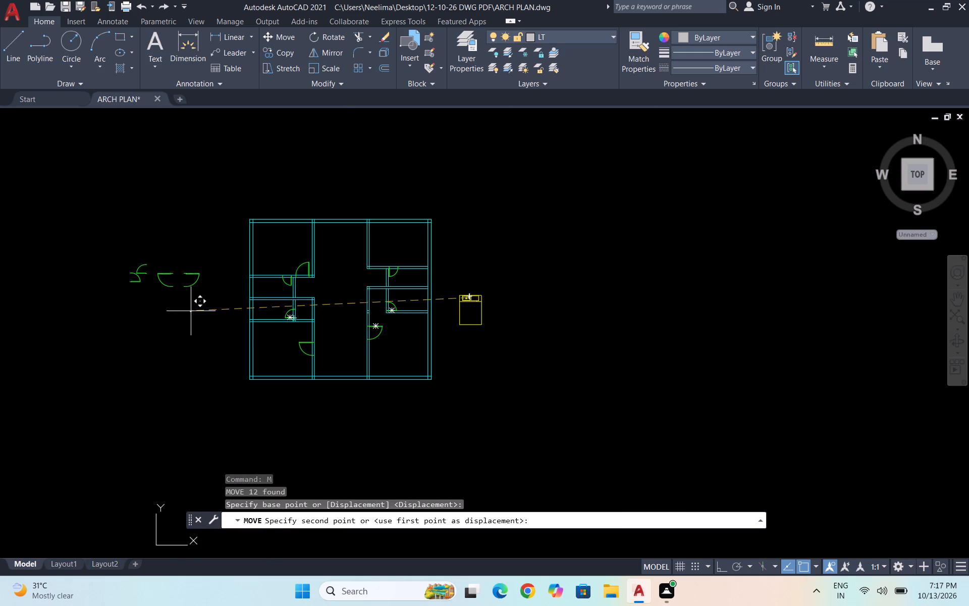
pyautogui.scroll(2, 184, 310)
pyautogui.click(154, 270)
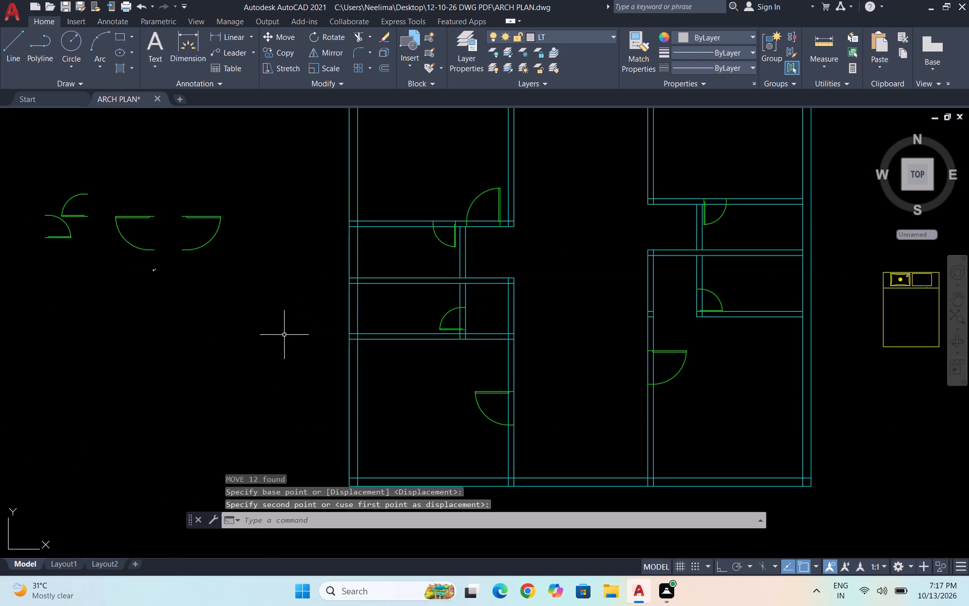
pyautogui.press('Escape')
# Scale the swirl motif and its two circles up to about 1.5 times about their centre in the decorated pillow.
pyautogui.scroll(-2, 268, 327)
pyautogui.scroll(1, 516, 307)
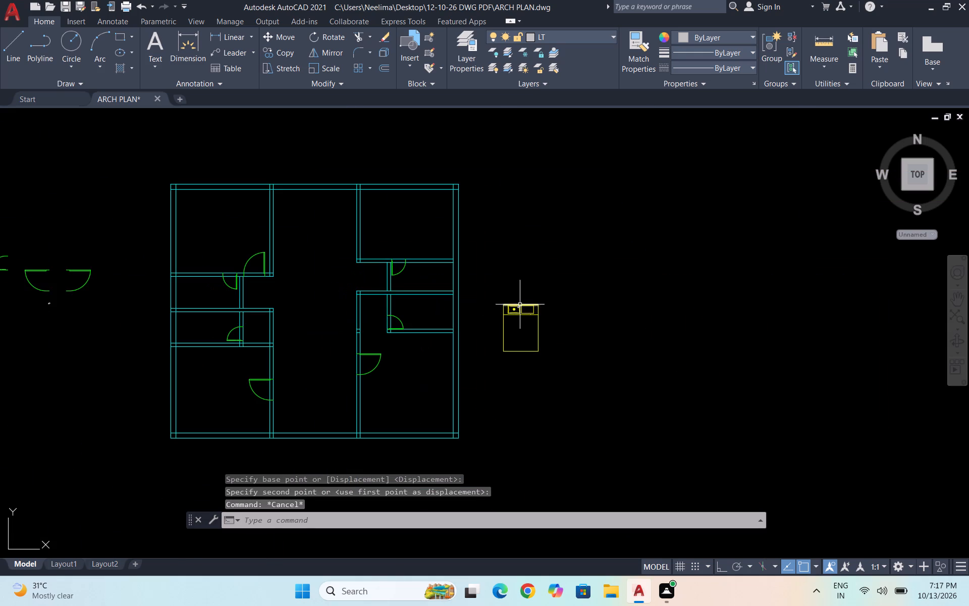
pyautogui.scroll(6, 520, 305)
pyautogui.scroll(3, 424, 328)
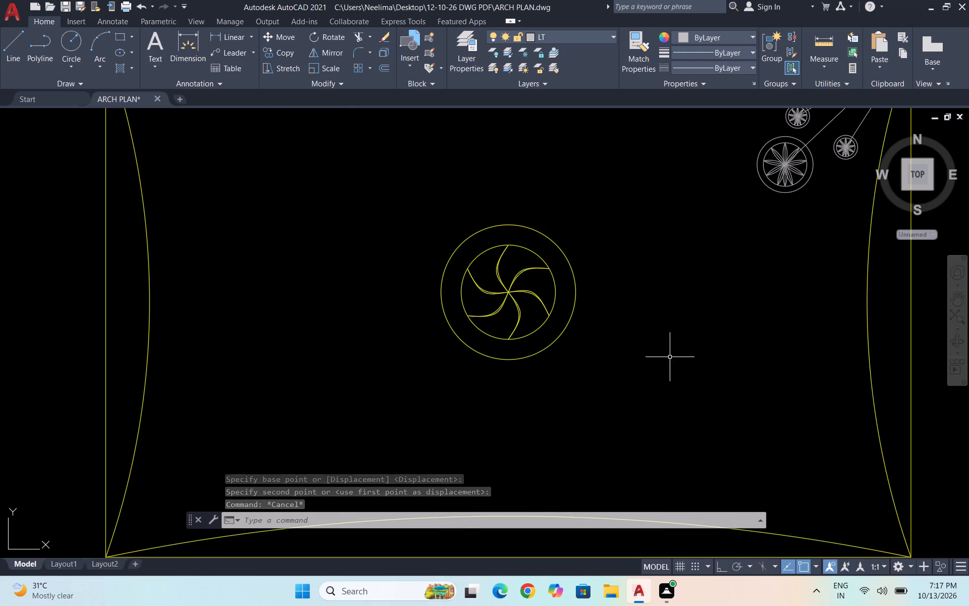
pyautogui.moveTo(668, 359); pyautogui.dragTo(657, 353)
pyautogui.click(390, 211)
pyautogui.write('SC')
pyautogui.press('Return')
pyautogui.scroll(-3, 441, 229)
pyautogui.scroll(-2, 488, 246)
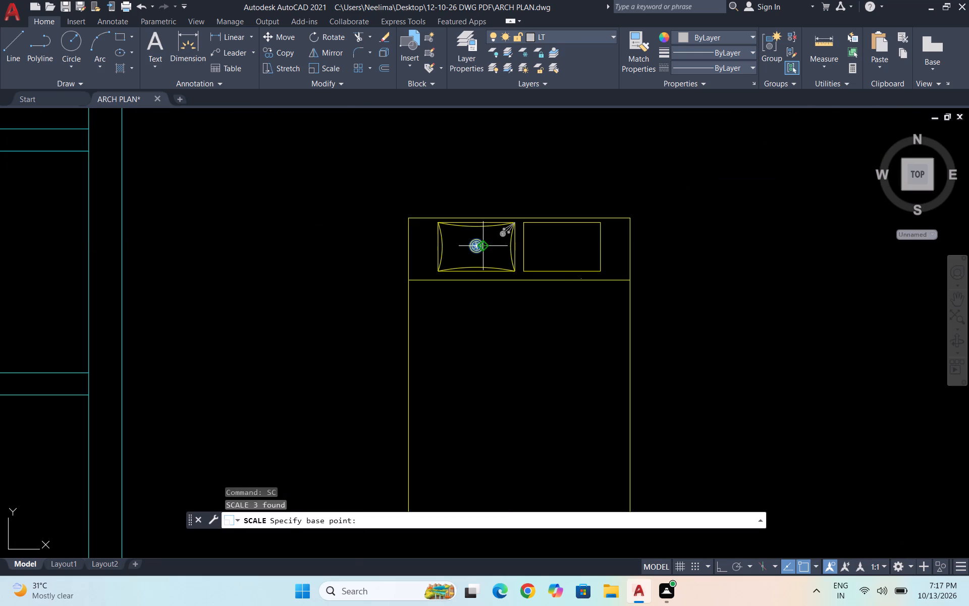
pyautogui.scroll(4, 475, 246)
pyautogui.click(470, 241)
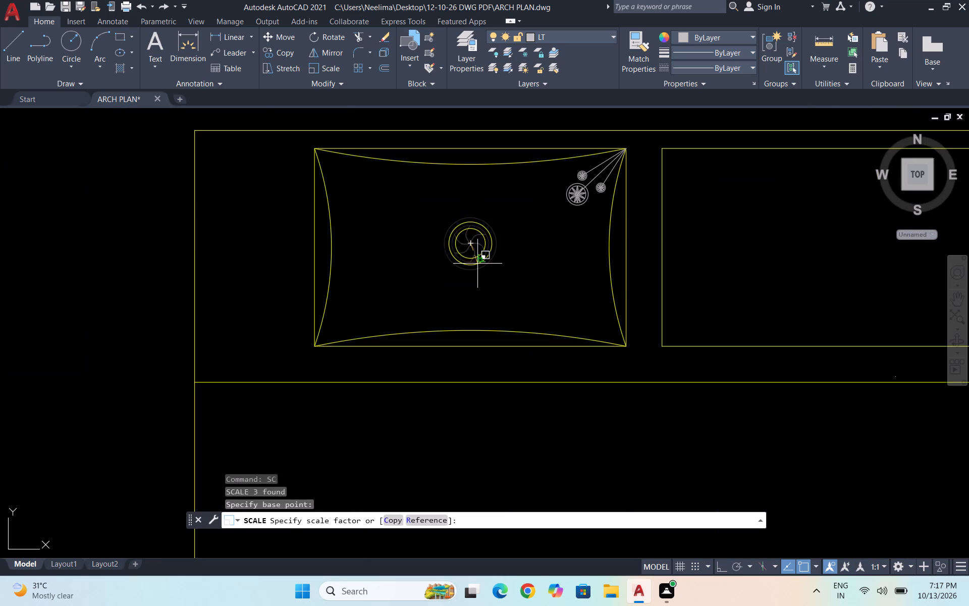
pyautogui.click(483, 280)
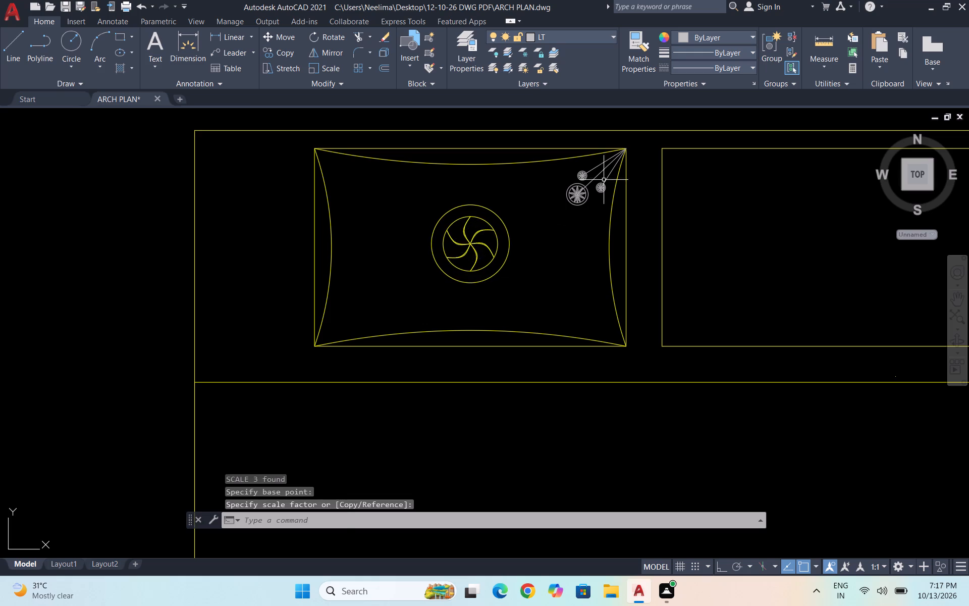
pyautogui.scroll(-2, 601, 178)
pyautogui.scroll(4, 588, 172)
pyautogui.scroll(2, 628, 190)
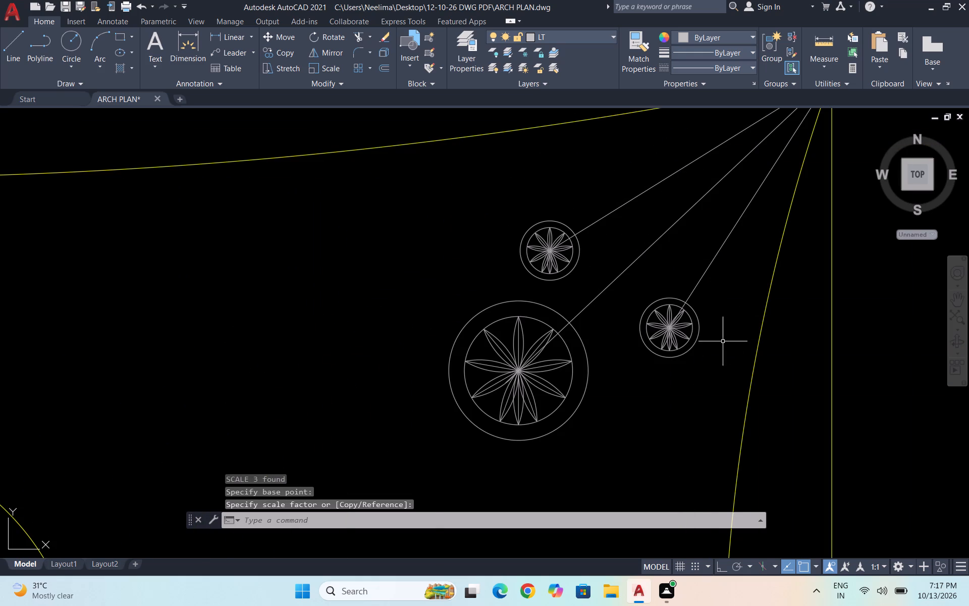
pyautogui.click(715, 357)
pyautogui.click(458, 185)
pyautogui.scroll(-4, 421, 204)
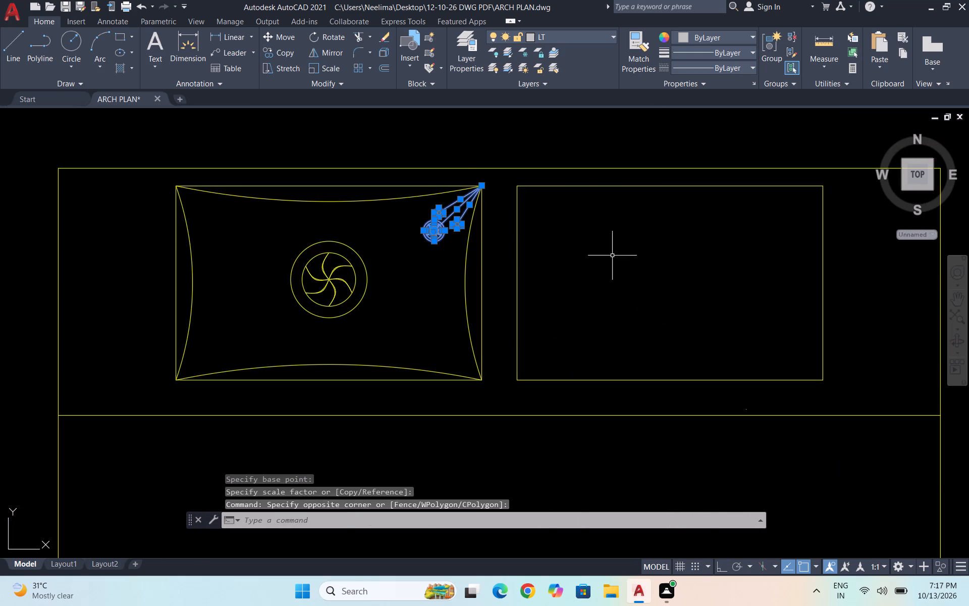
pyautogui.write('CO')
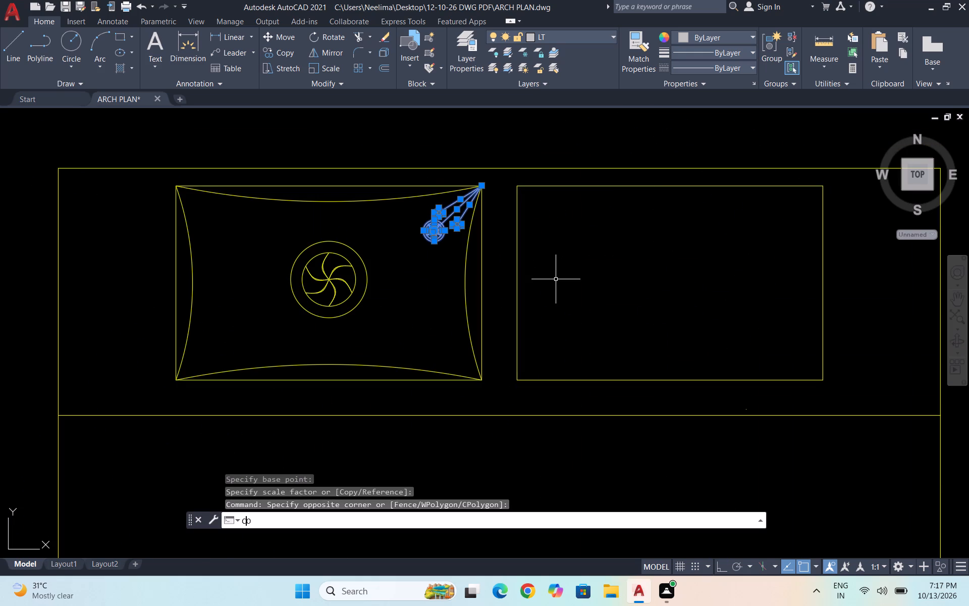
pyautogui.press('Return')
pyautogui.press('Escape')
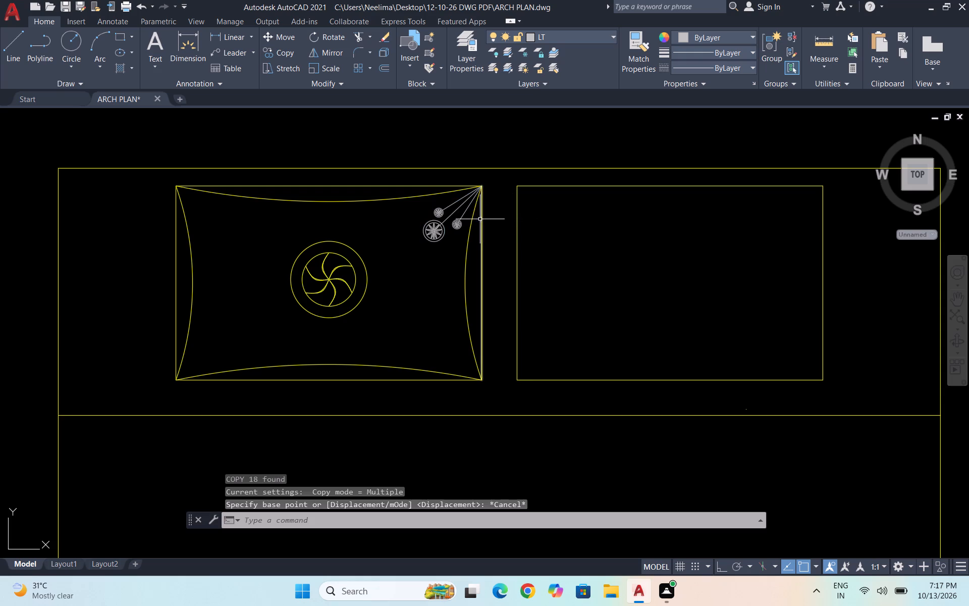
# Mirror the corner flowers and crease lines about the pillow's vertical centreline to the opposite upper corner, keeping the source objects.
pyautogui.click(455, 238)
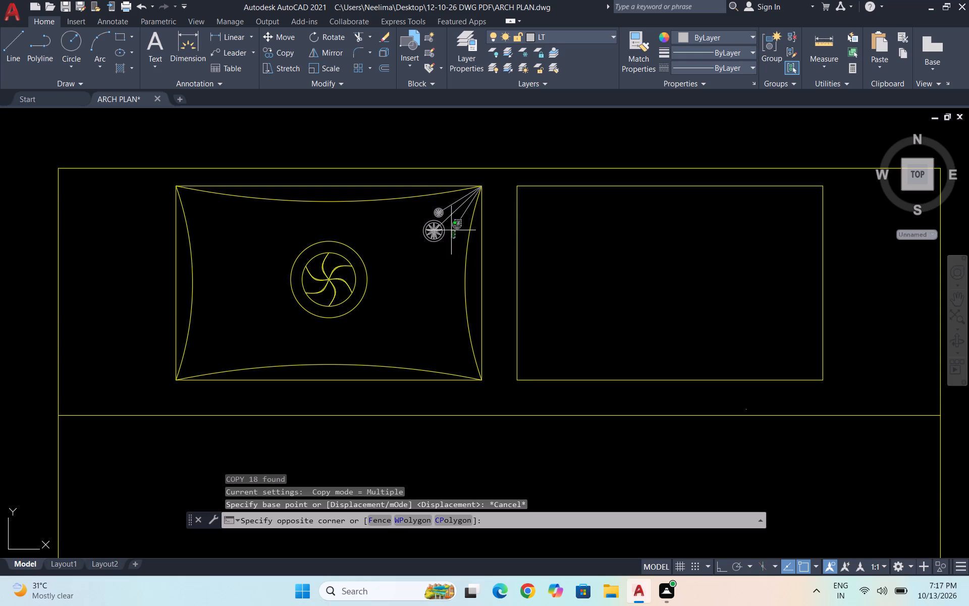
pyautogui.click(418, 205)
pyautogui.scroll(3, 443, 210)
pyautogui.moveTo(520, 231); pyautogui.dragTo(515, 225)
pyautogui.click(492, 204)
pyautogui.scroll(-2, 506, 211)
pyautogui.write('MI')
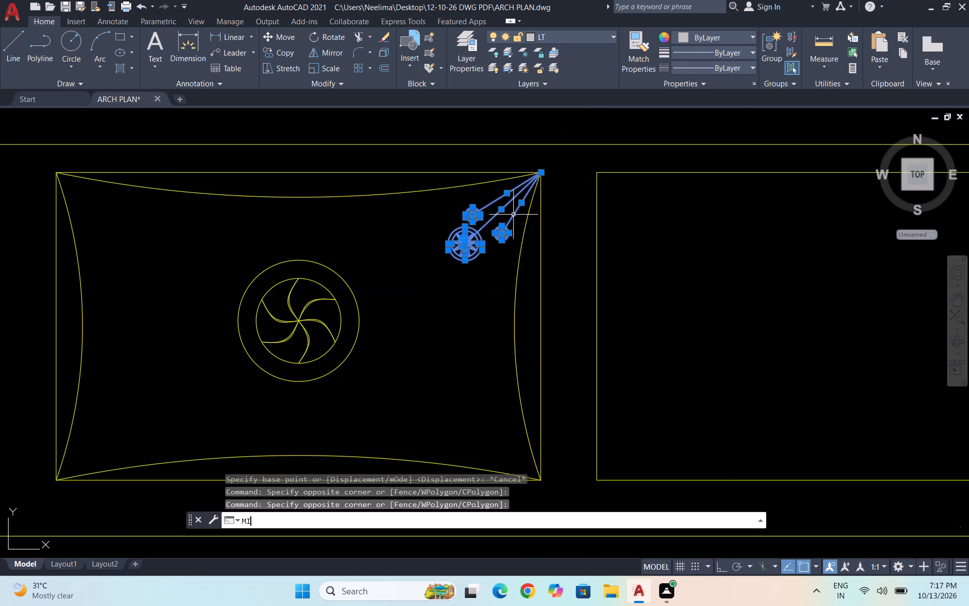
pyautogui.press('Return')
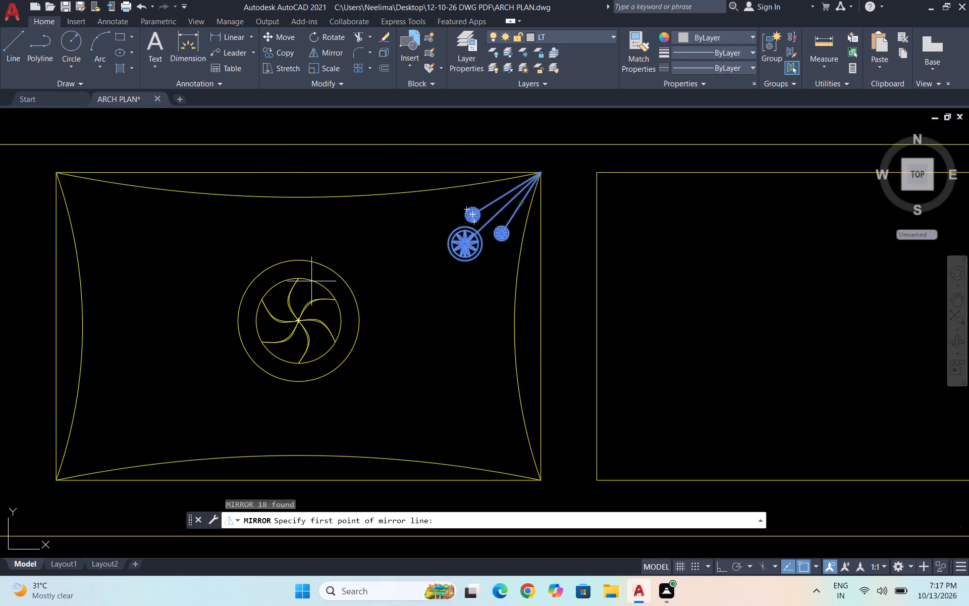
pyautogui.click(299, 170)
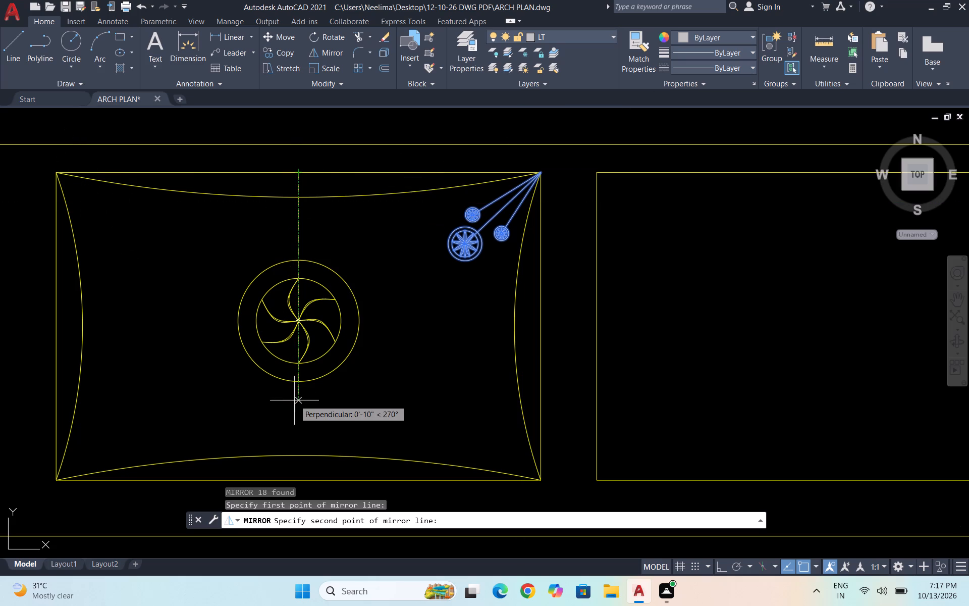
pyautogui.click(299, 457)
pyautogui.press('space')
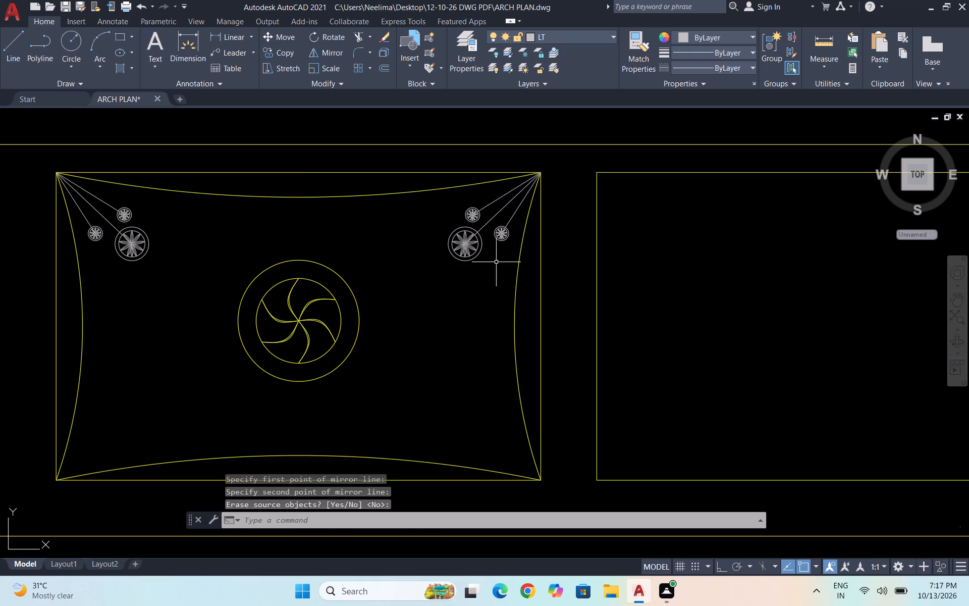
# Mirror both upper corner flower clusters with their crease lines about a horizontal line near the pillow's middle, keeping the source objects.
pyautogui.click(515, 236)
pyautogui.click(454, 198)
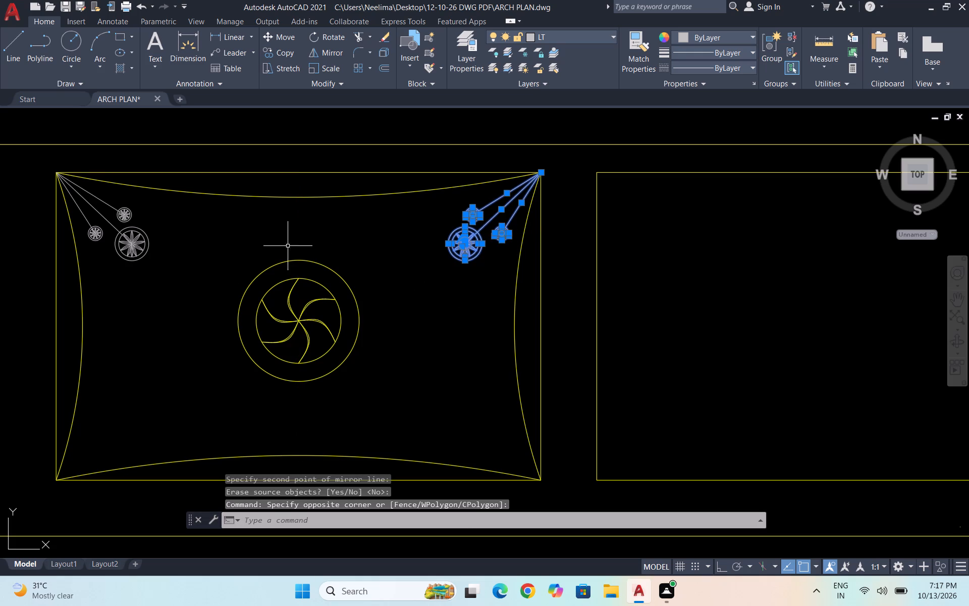
pyautogui.moveTo(166, 287); pyautogui.dragTo(168, 281)
pyautogui.click(88, 201)
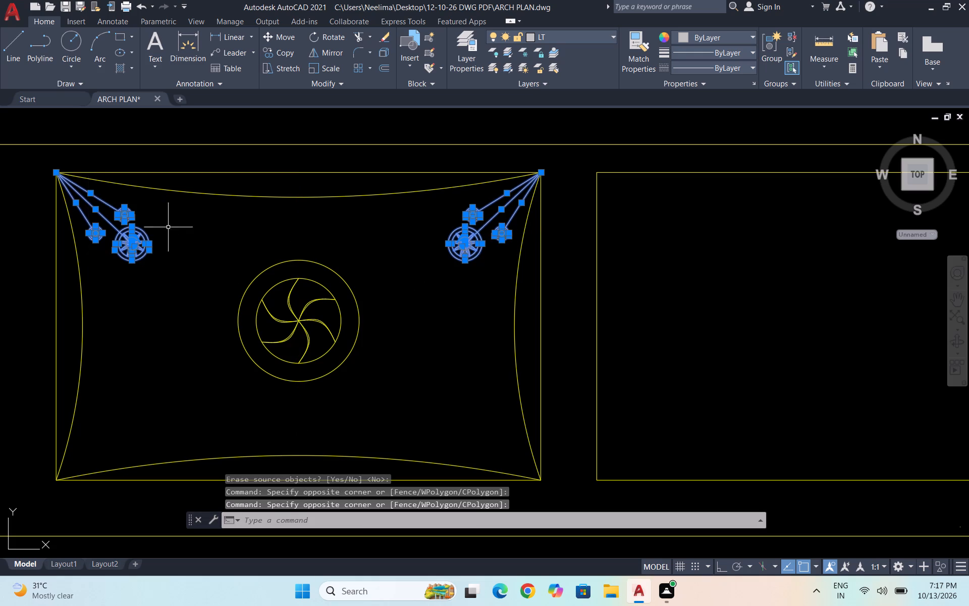
pyautogui.write('MI')
pyautogui.press('Return')
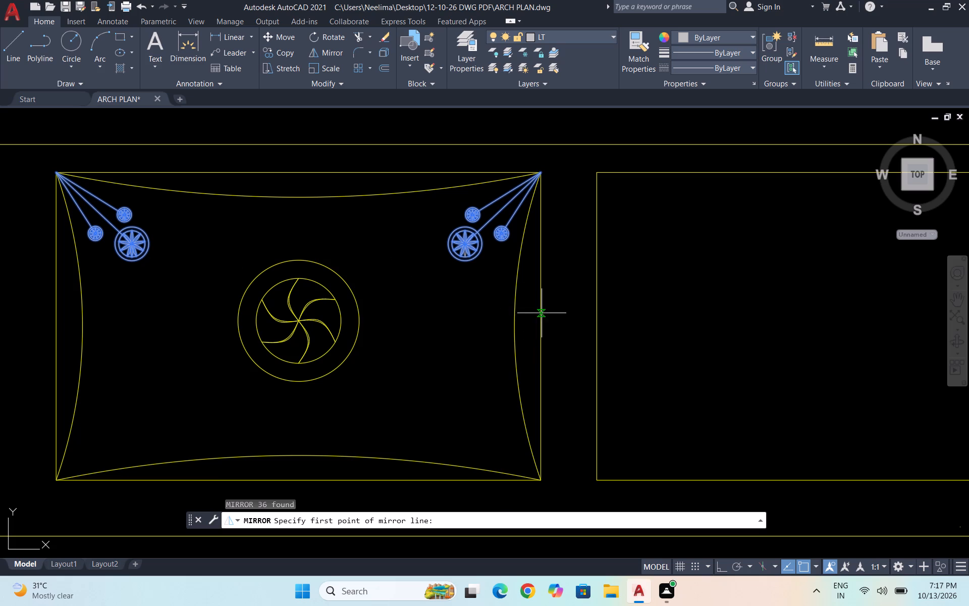
pyautogui.click(540, 328)
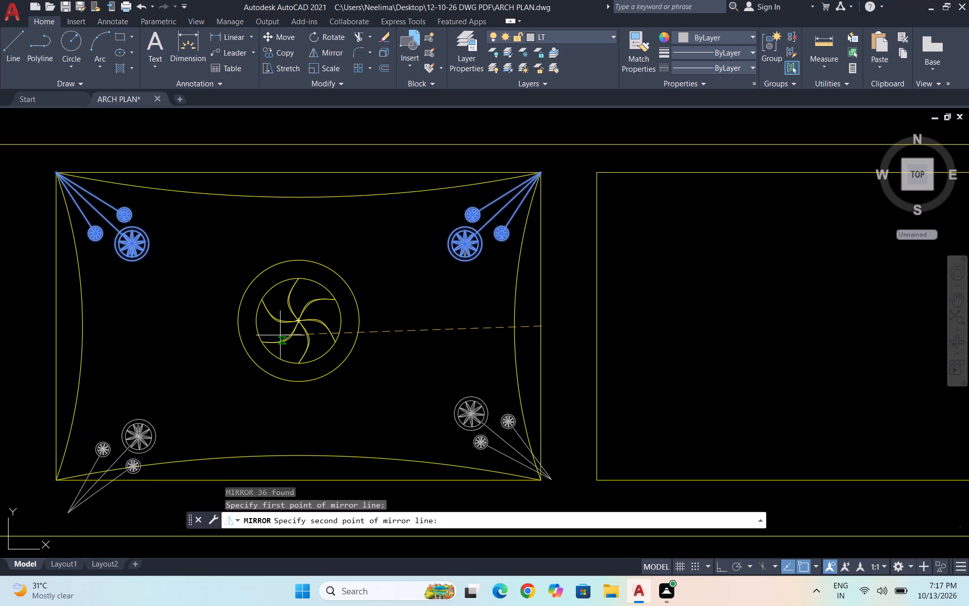
pyautogui.click(199, 326)
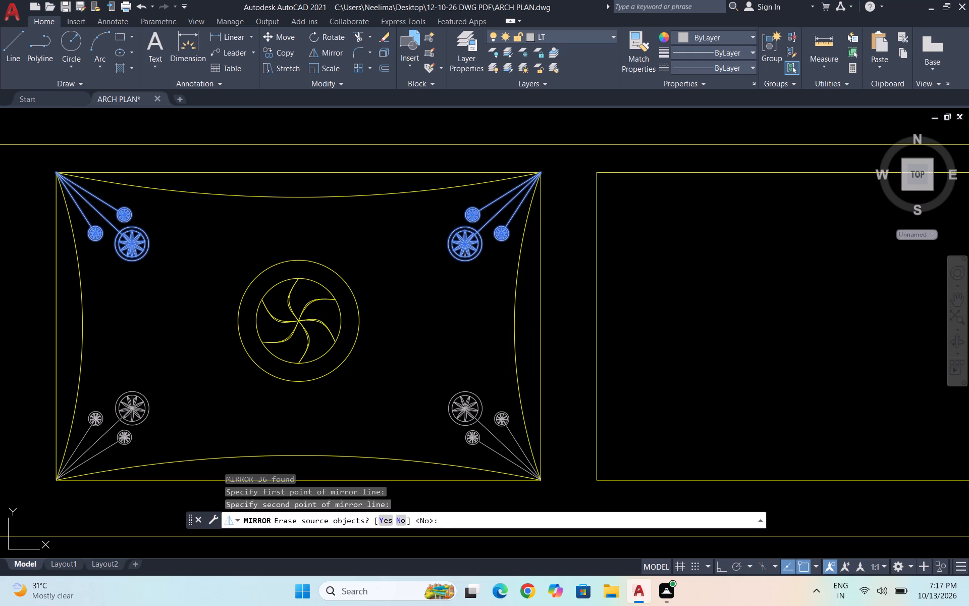
pyautogui.press('space')
pyautogui.scroll(-4, 231, 285)
pyautogui.scroll(3, 245, 292)
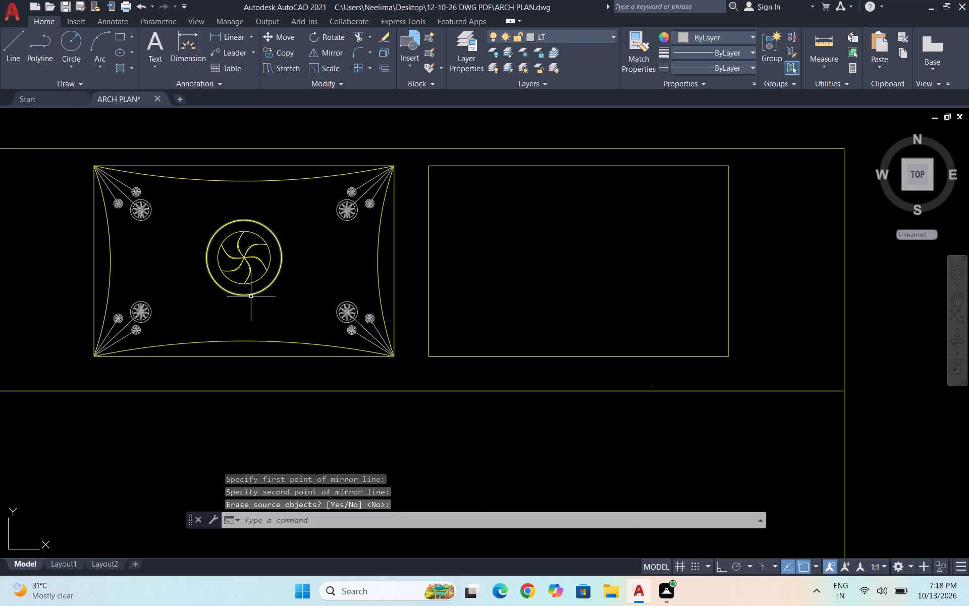
# Copy the fully decorated pillow with its swirl, corner flowers and creases onto the plain second pillow, matching their upper-left corners.
pyautogui.click(404, 364)
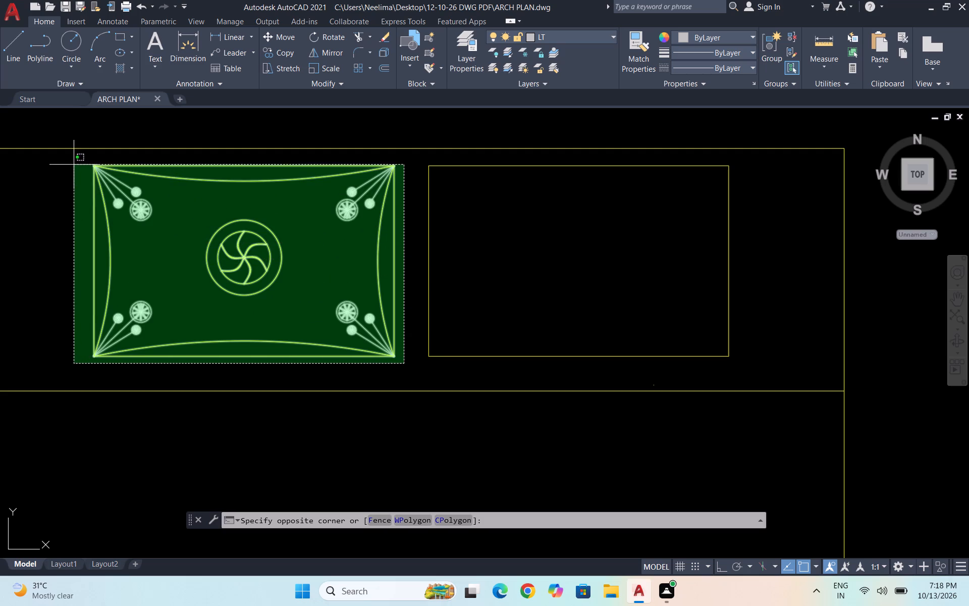
pyautogui.click(73, 160)
pyautogui.write('CO')
pyautogui.press('Return')
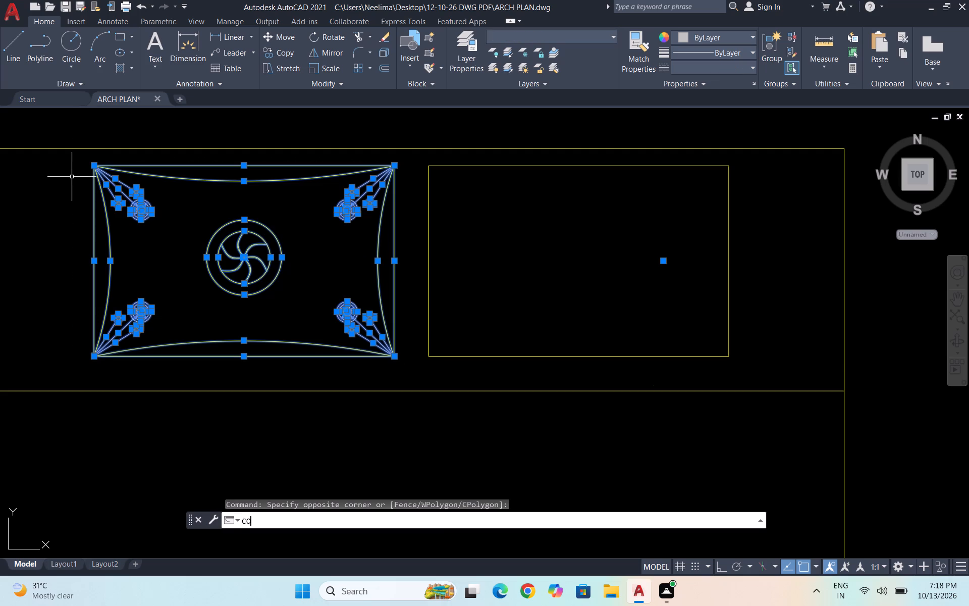
pyautogui.click(92, 167)
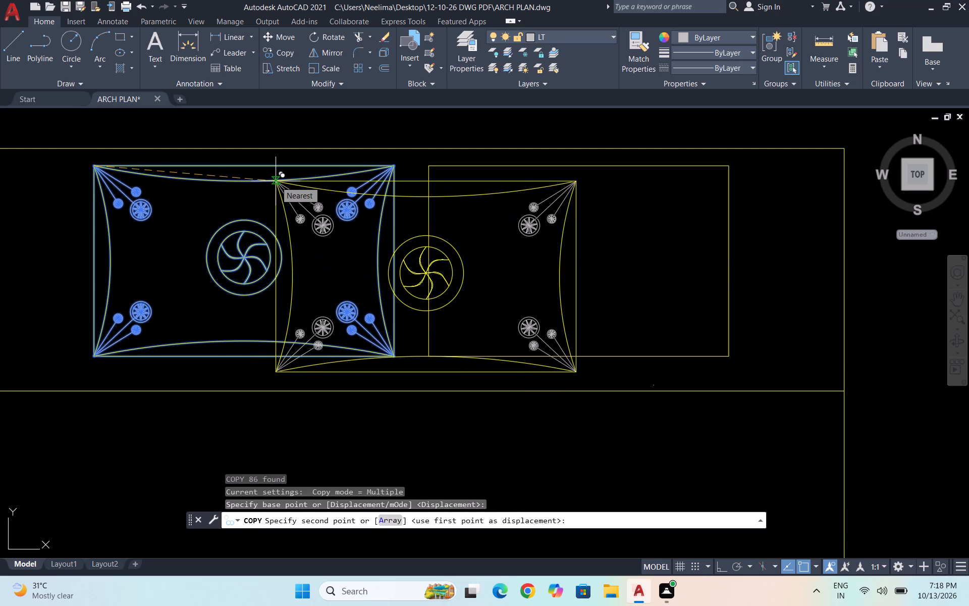
pyautogui.click(426, 164)
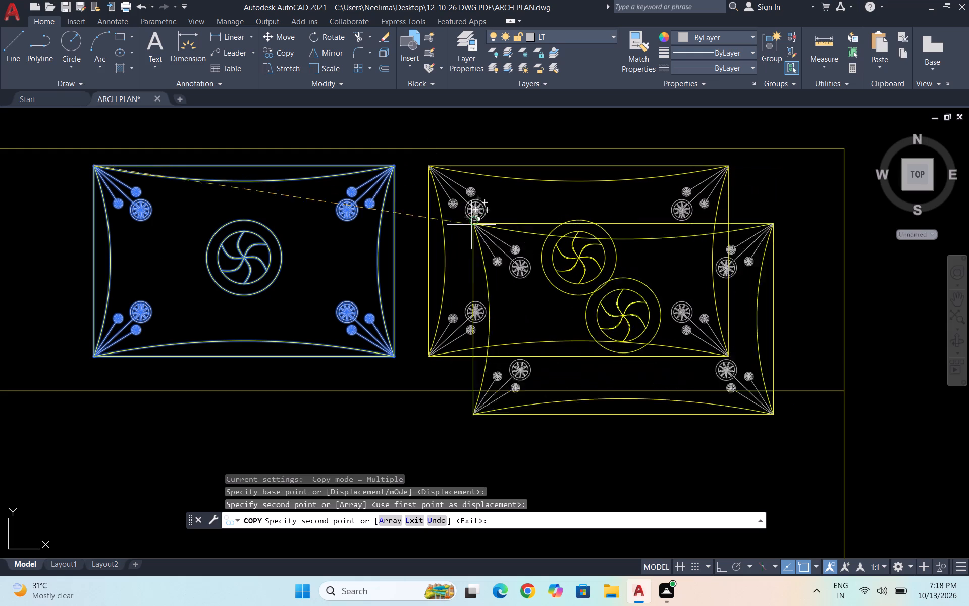
pyautogui.press('Escape')
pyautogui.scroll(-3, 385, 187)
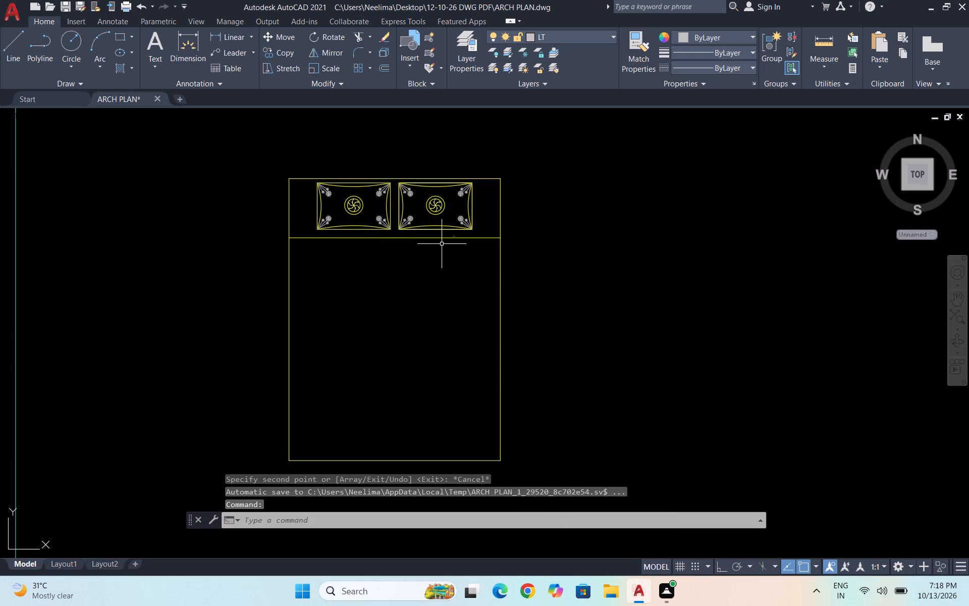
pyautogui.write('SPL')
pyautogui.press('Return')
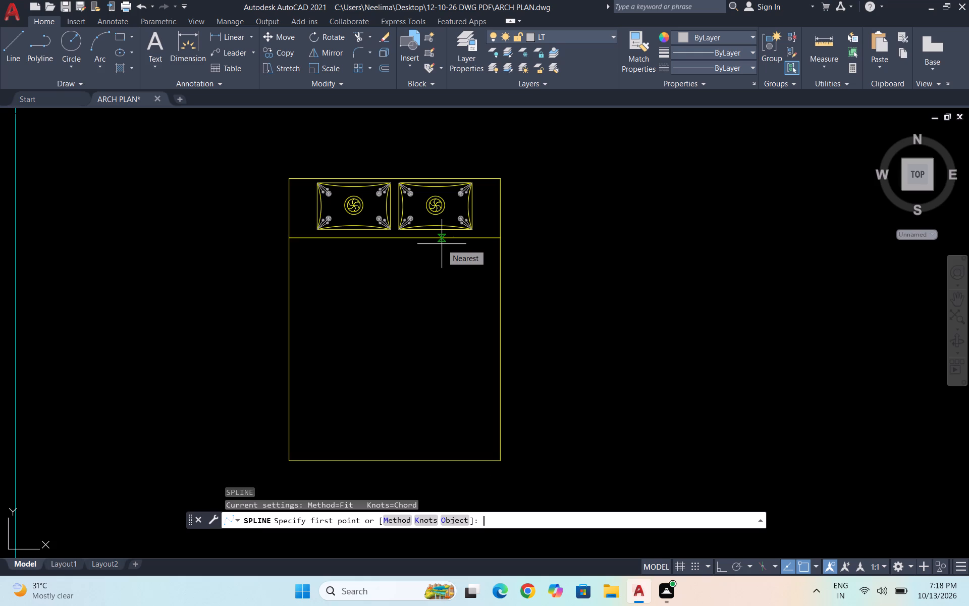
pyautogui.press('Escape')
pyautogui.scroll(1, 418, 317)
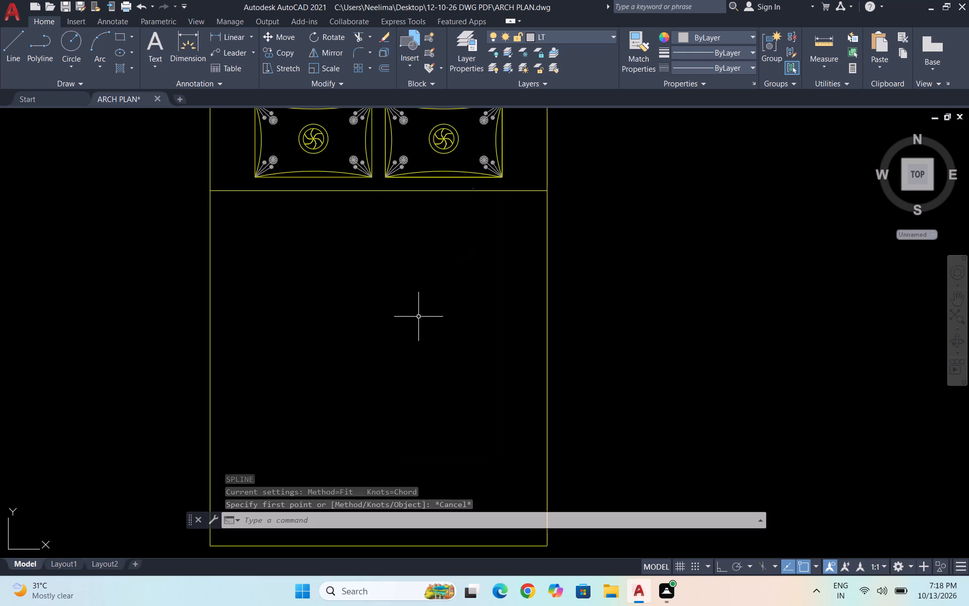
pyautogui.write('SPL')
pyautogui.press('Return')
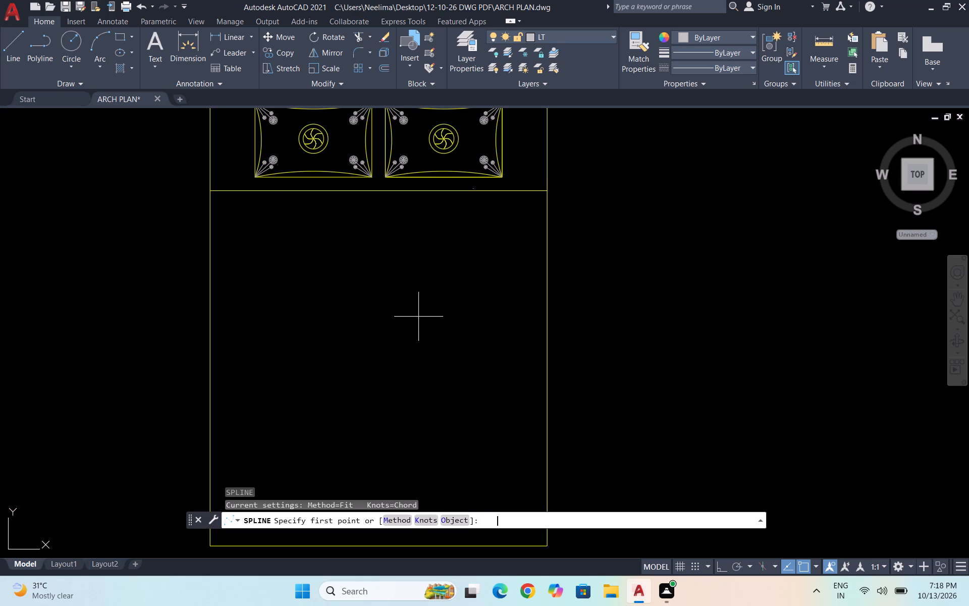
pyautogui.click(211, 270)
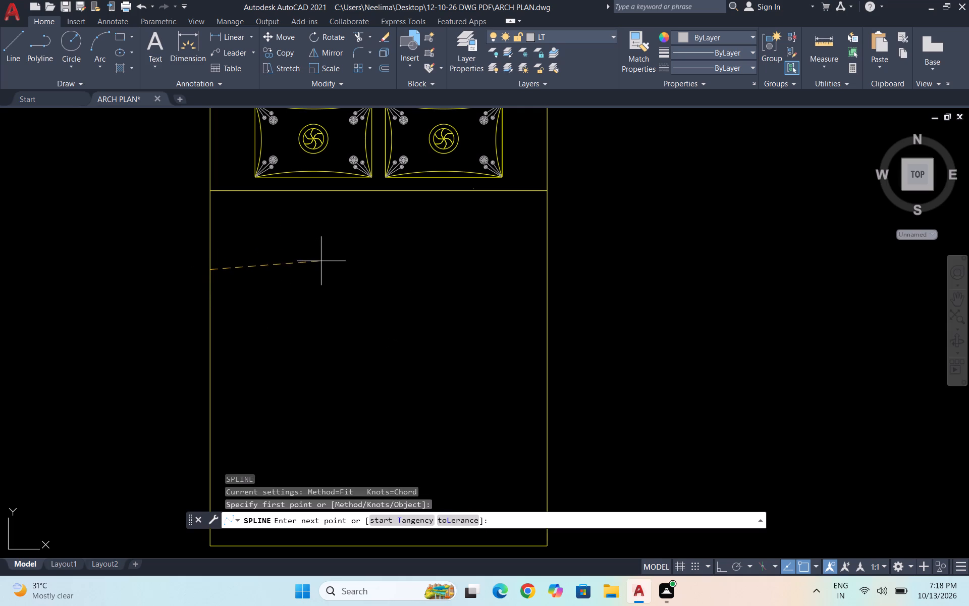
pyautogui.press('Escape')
# Draw a horizontal line about 5' long across the bed's full width, a short distance below the line under the pillows, with Ortho on.
pyautogui.press('l')
pyautogui.press('Return')
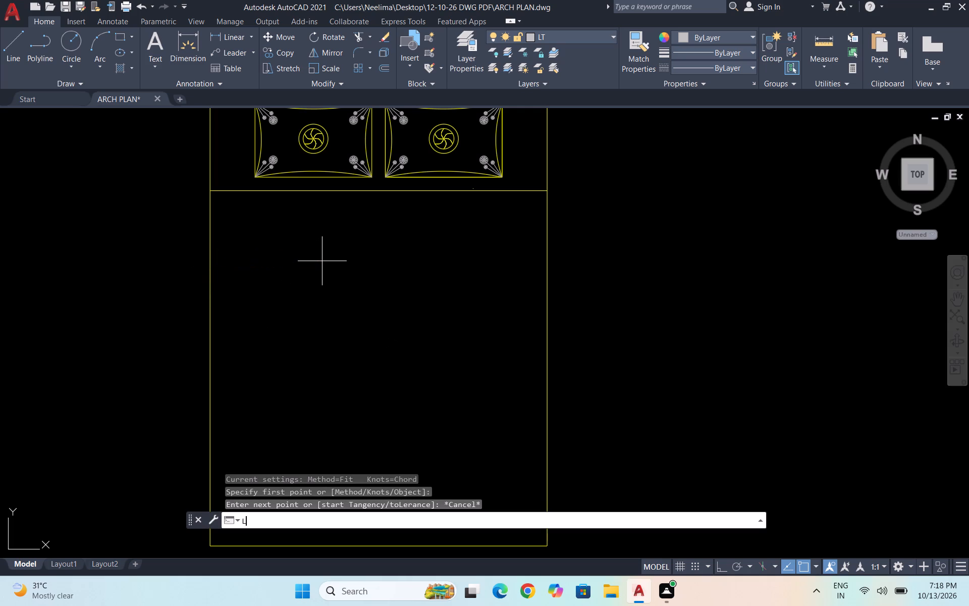
pyautogui.click(210, 273)
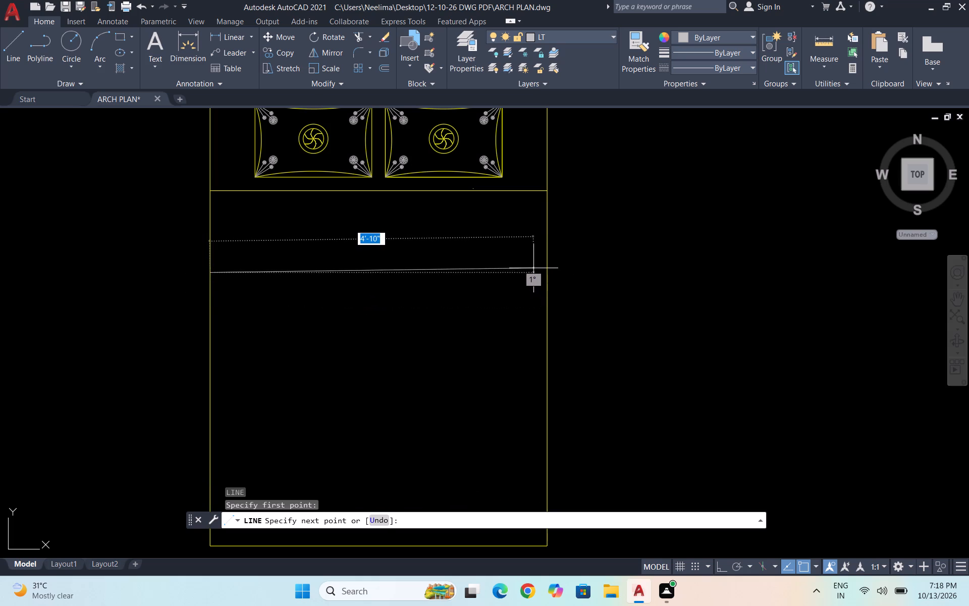
pyautogui.press('F8')
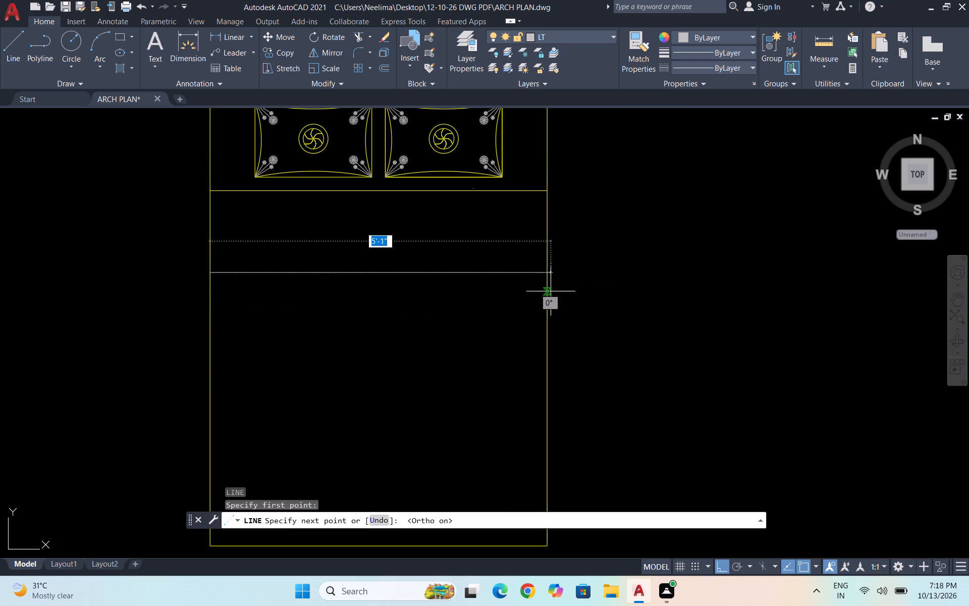
pyautogui.click(544, 272)
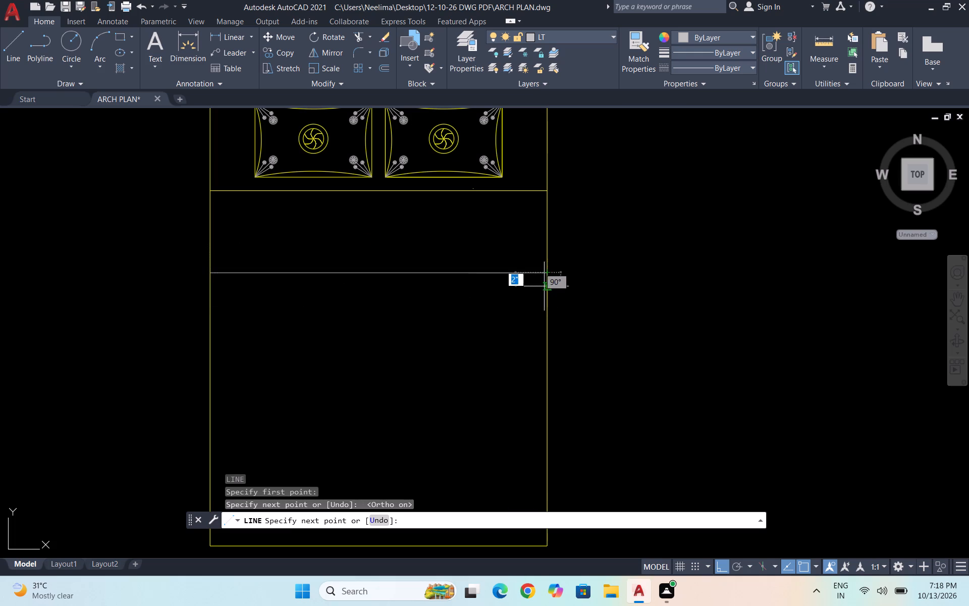
pyautogui.press('Escape')
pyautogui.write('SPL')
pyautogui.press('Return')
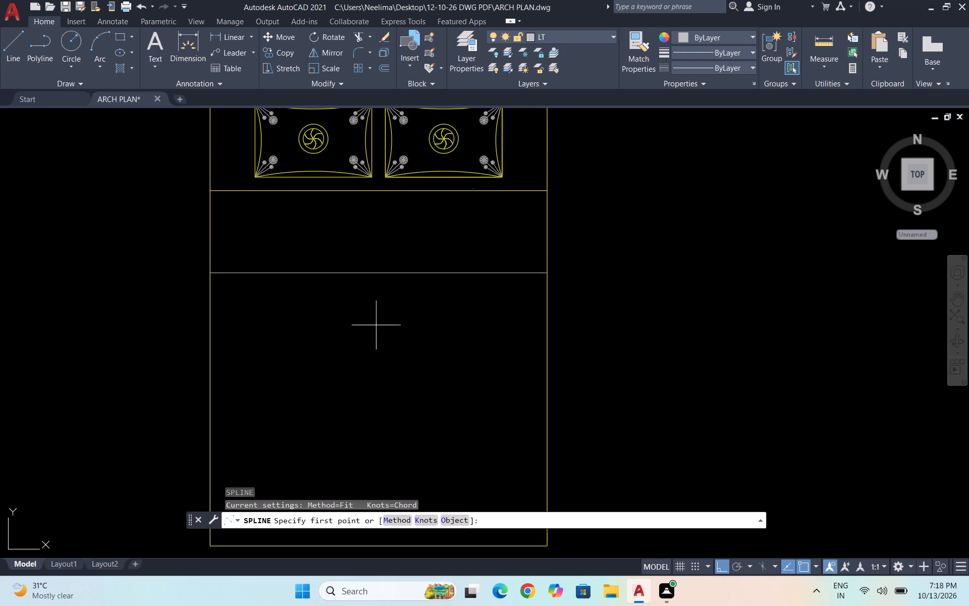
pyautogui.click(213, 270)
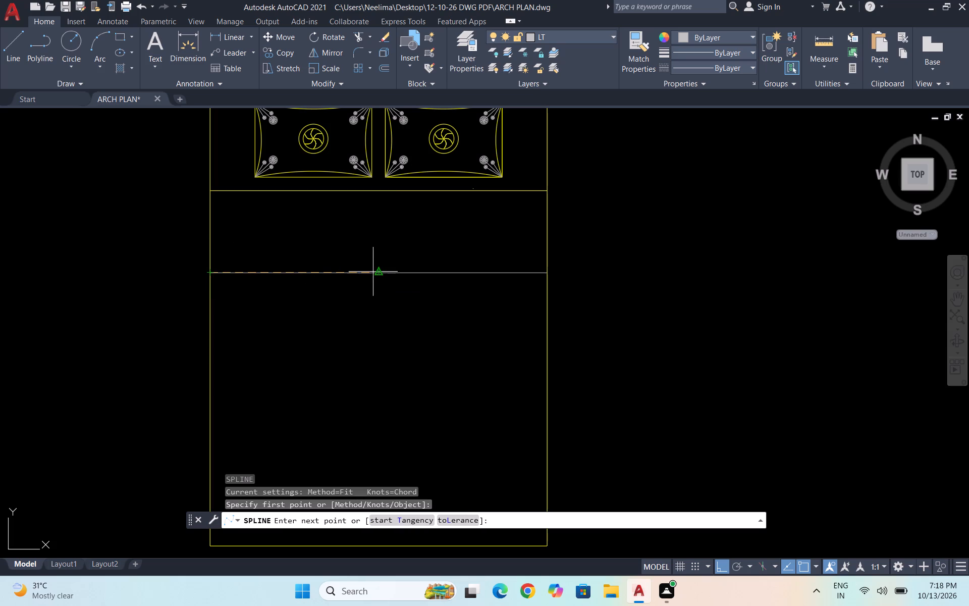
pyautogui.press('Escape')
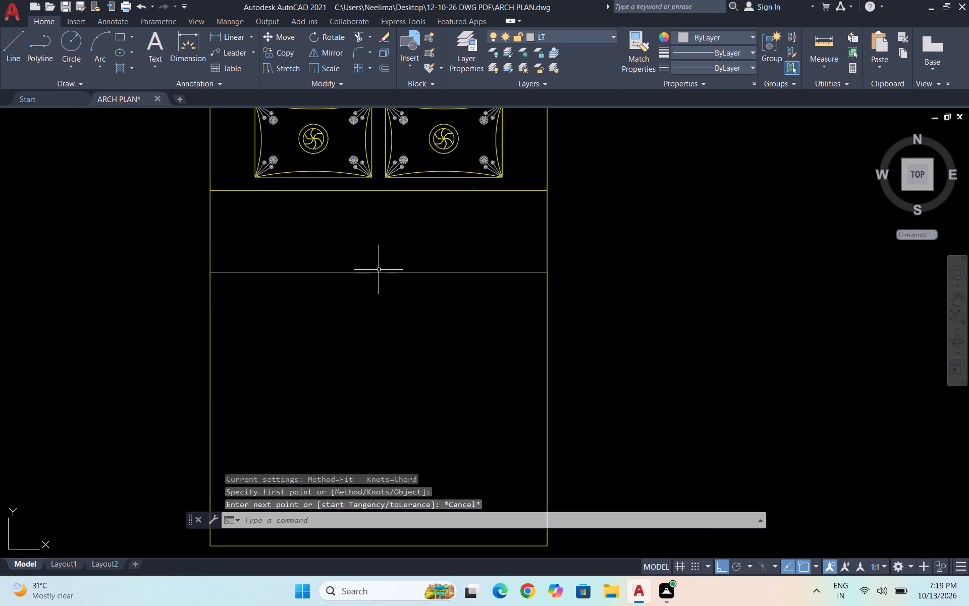
# Draw a three-point arc from the new line's left end through its midpoint, ending about 6'-1" straight below the midpoint, past the bed's foot.
pyautogui.write('AP')
pyautogui.press('BackSpace')
pyautogui.press('Return')
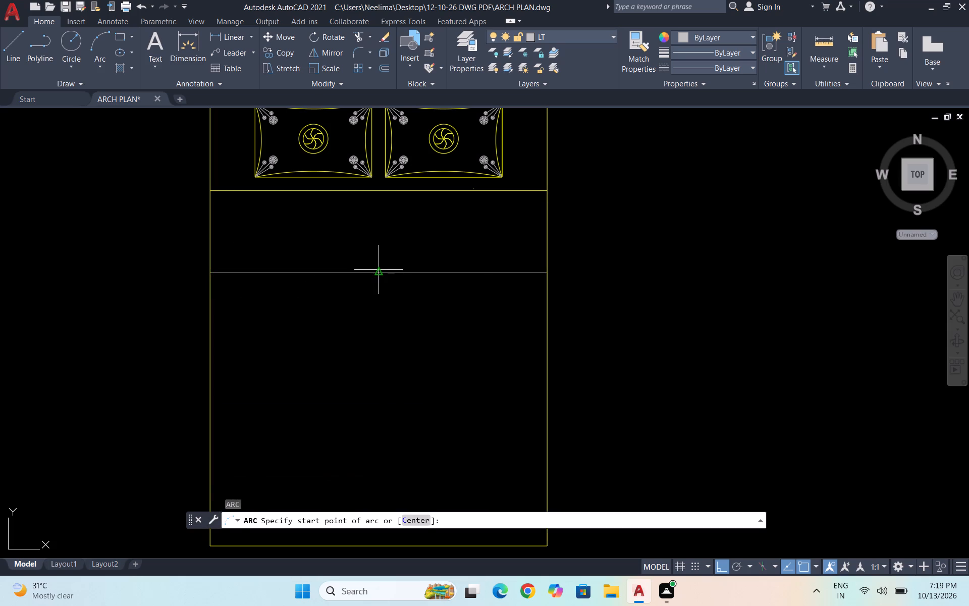
pyautogui.click(213, 273)
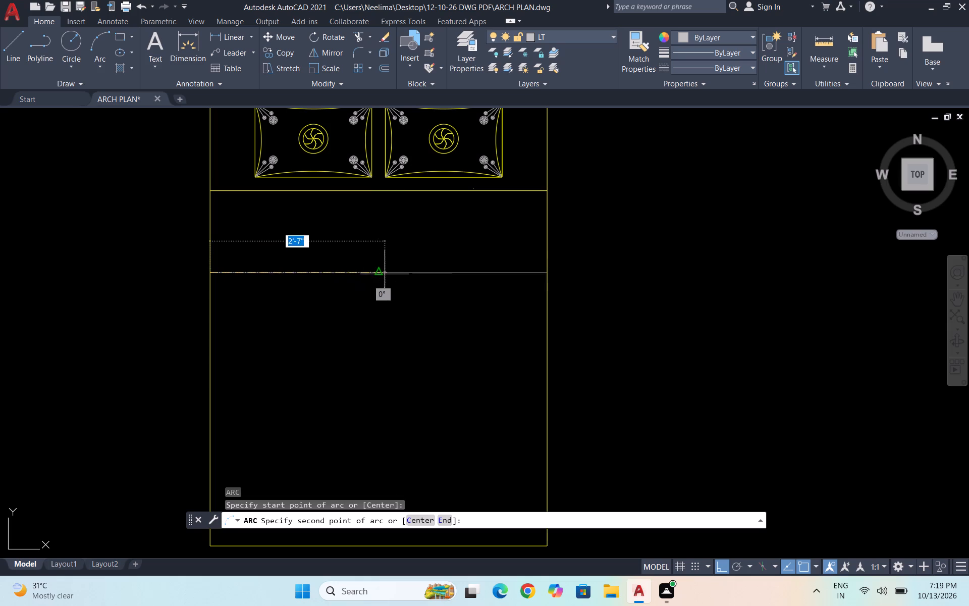
pyautogui.click(383, 272)
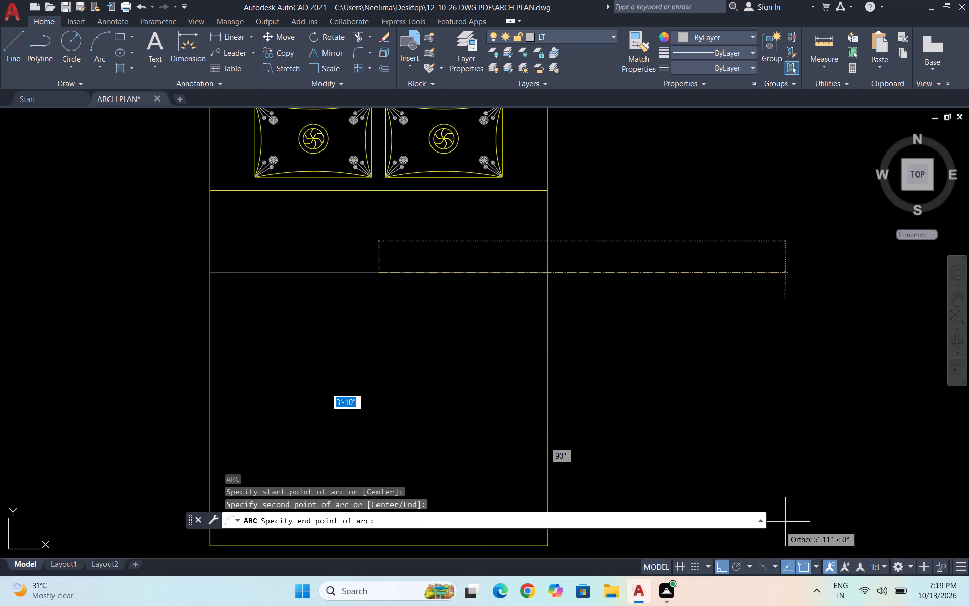
pyautogui.scroll(-1, 303, 335)
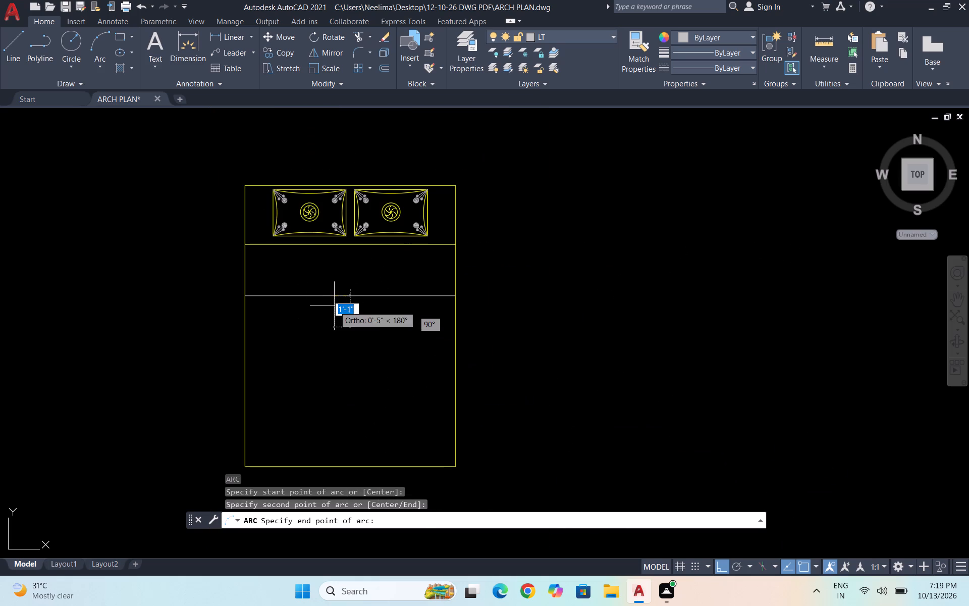
pyautogui.scroll(-2, 353, 308)
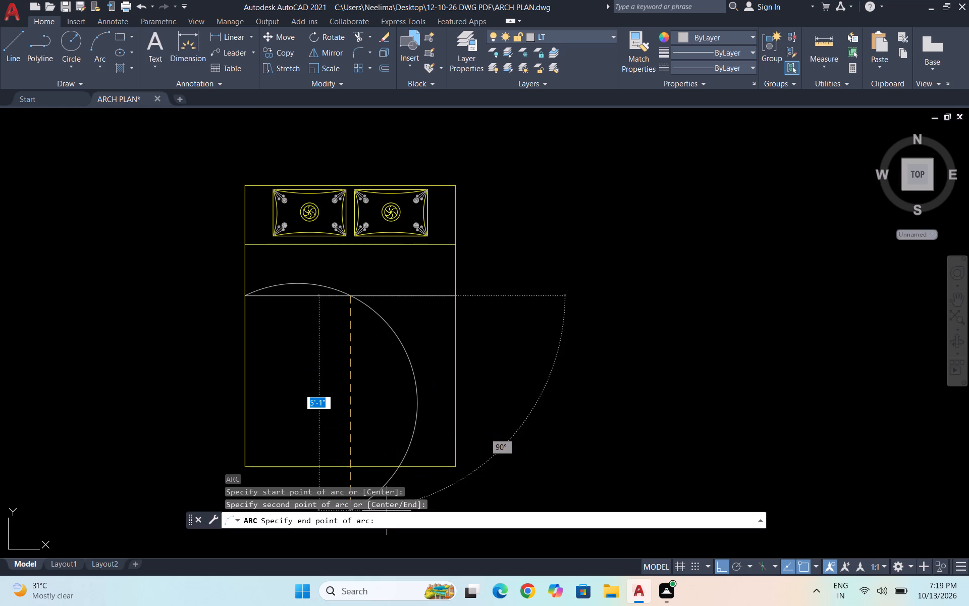
pyautogui.scroll(-1, 393, 445)
pyautogui.click(398, 492)
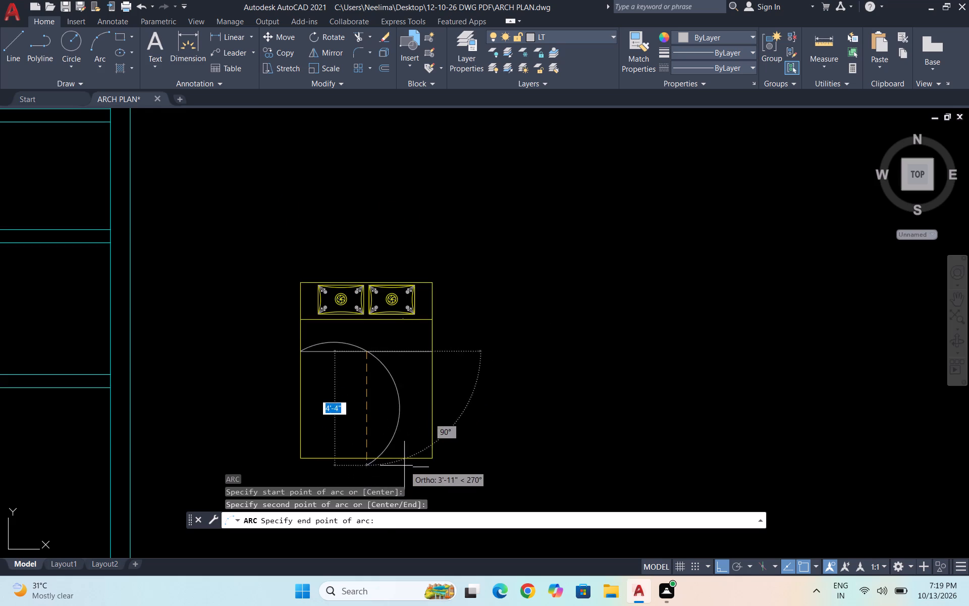
pyautogui.scroll(-3, 399, 445)
pyautogui.scroll(2, 386, 457)
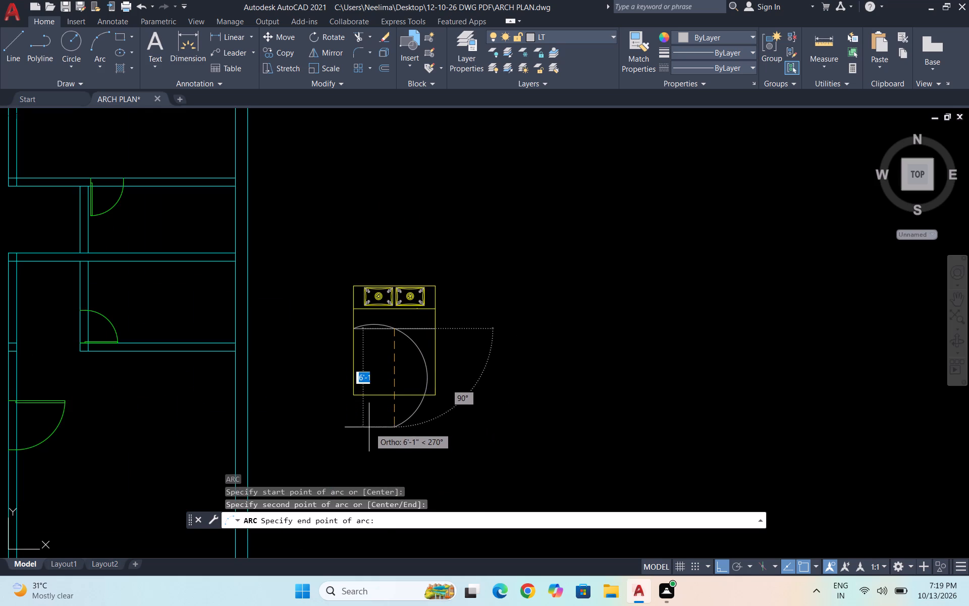
pyautogui.click(368, 426)
# Trim the arc below the horizontal line, keeping only the shallow curve above the line's left half.
pyautogui.scroll(1, 414, 393)
pyautogui.write('TR')
pyautogui.press('Return')
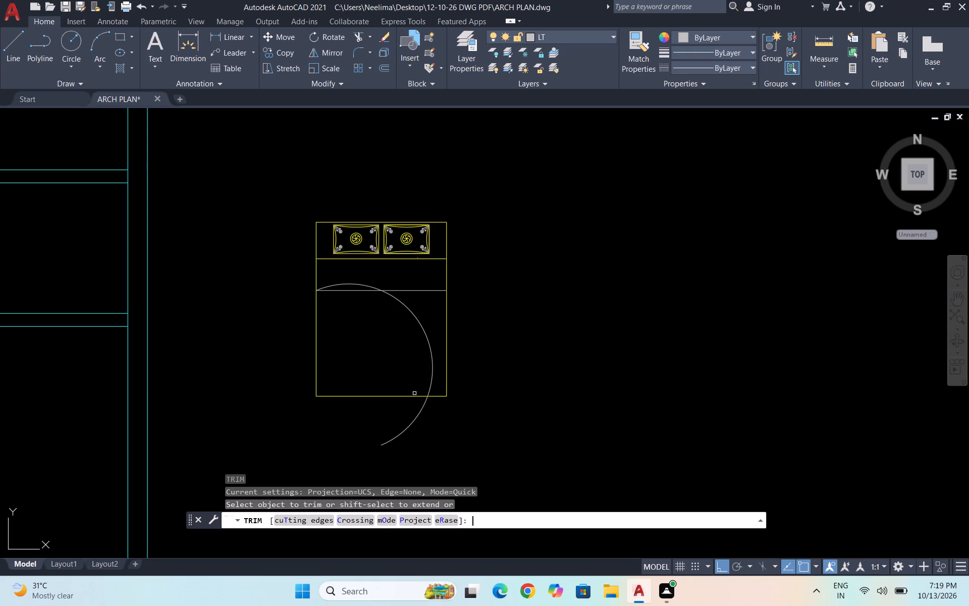
pyautogui.click(413, 420)
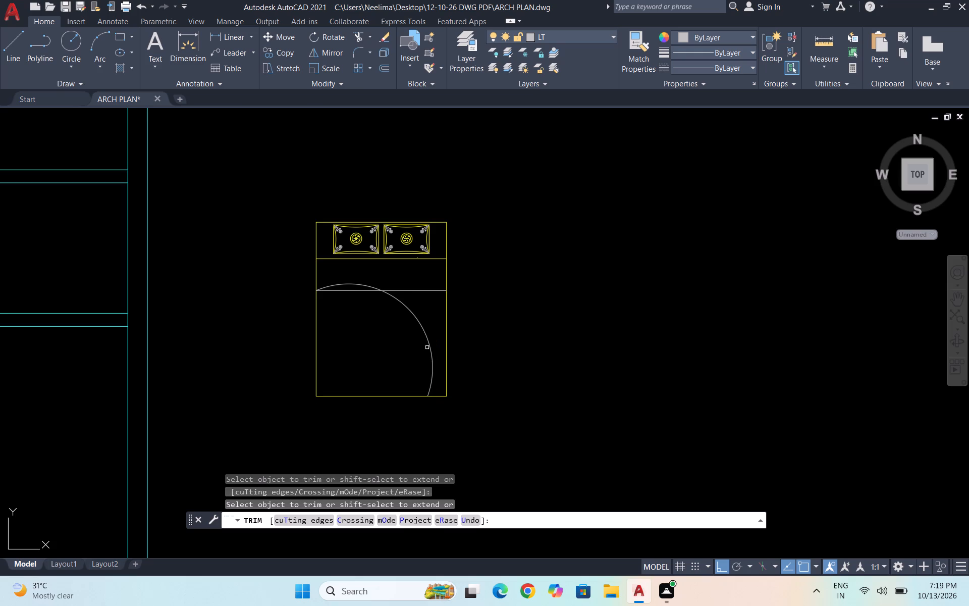
pyautogui.click(427, 347)
pyautogui.press('Escape')
pyautogui.press('Escape')
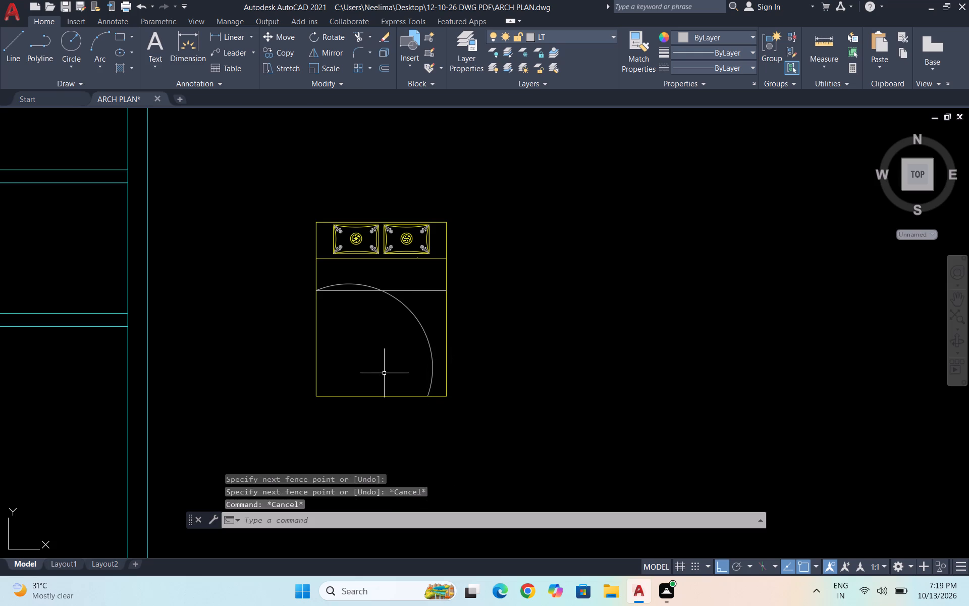
pyautogui.press('space')
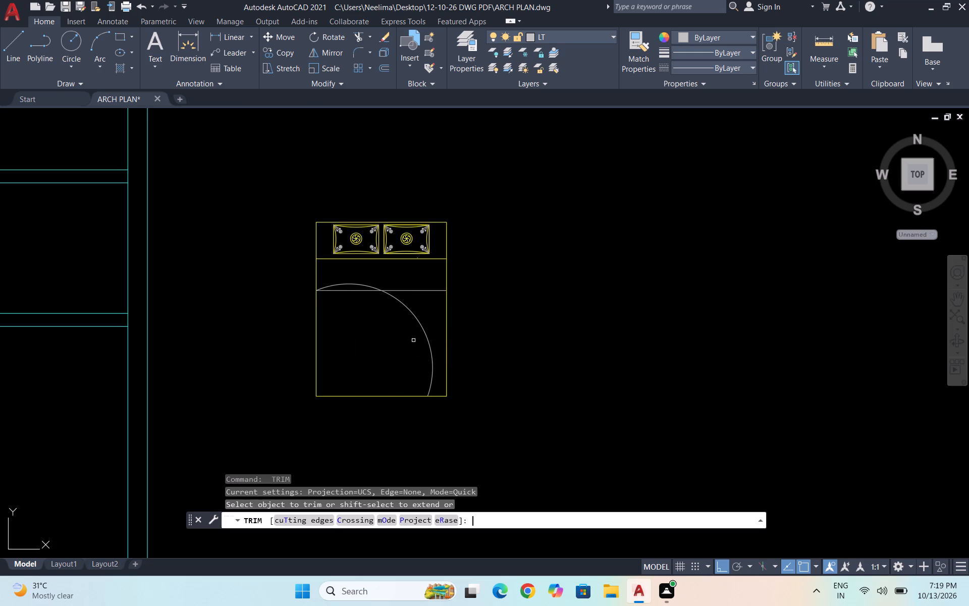
pyautogui.click(423, 330)
pyautogui.press('Escape')
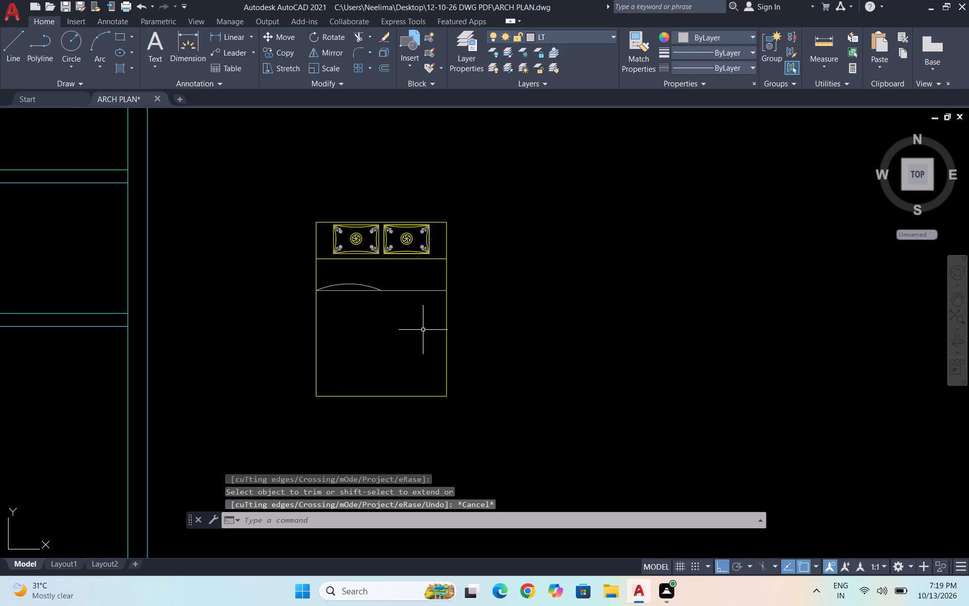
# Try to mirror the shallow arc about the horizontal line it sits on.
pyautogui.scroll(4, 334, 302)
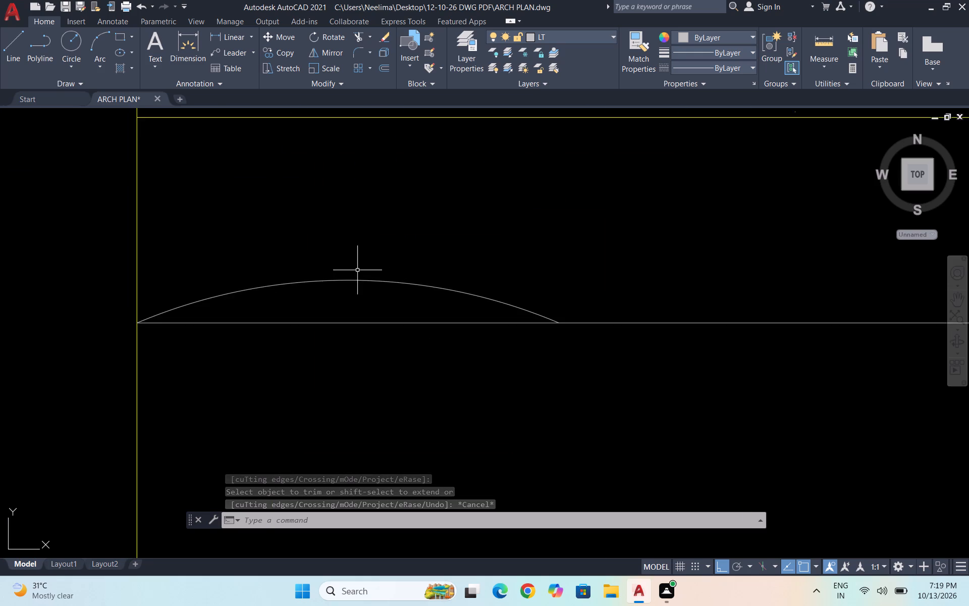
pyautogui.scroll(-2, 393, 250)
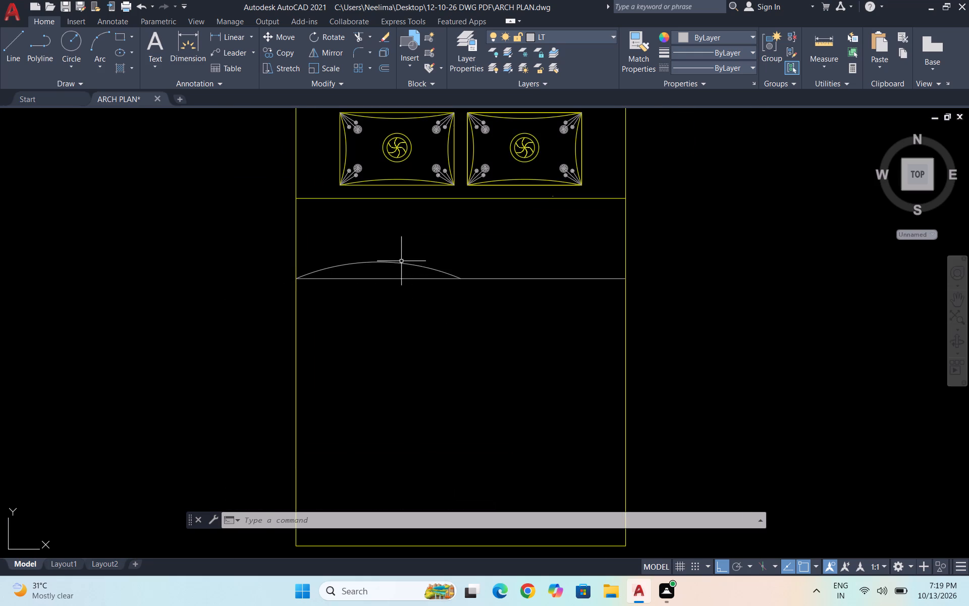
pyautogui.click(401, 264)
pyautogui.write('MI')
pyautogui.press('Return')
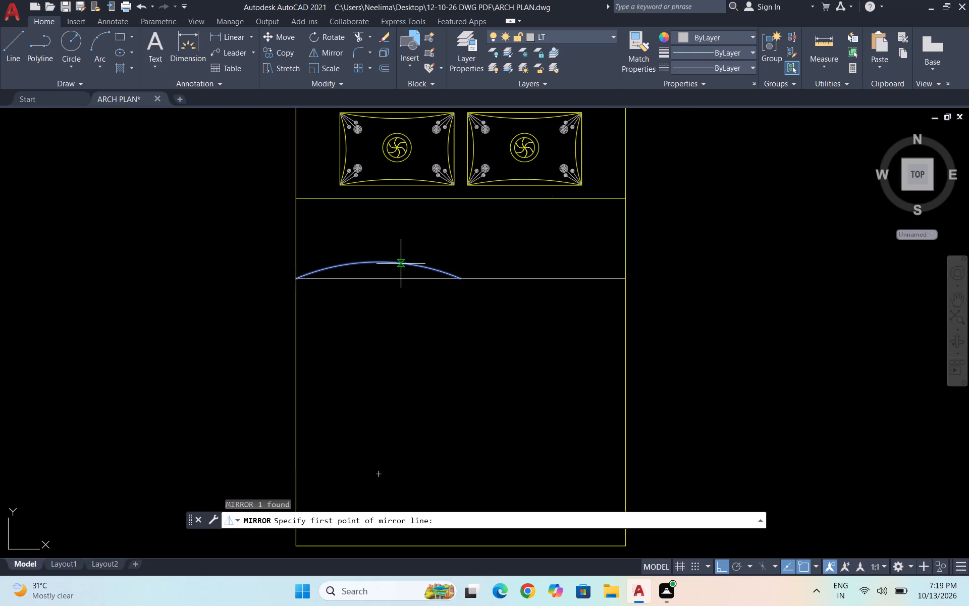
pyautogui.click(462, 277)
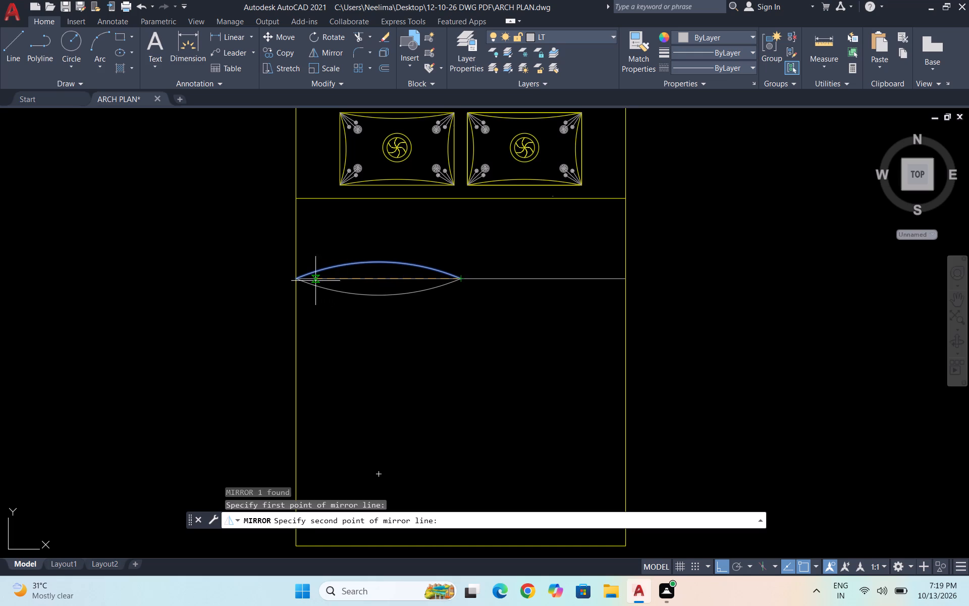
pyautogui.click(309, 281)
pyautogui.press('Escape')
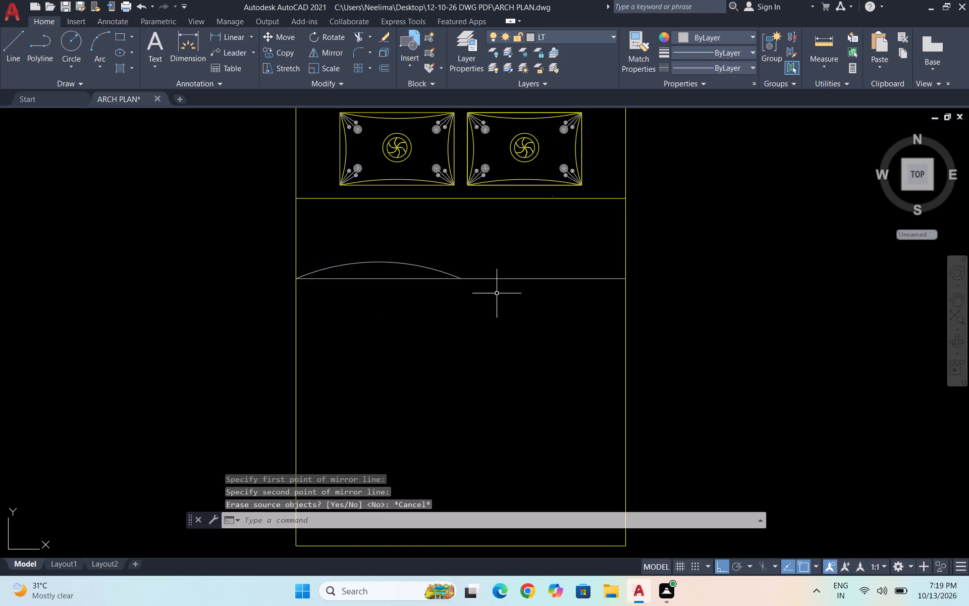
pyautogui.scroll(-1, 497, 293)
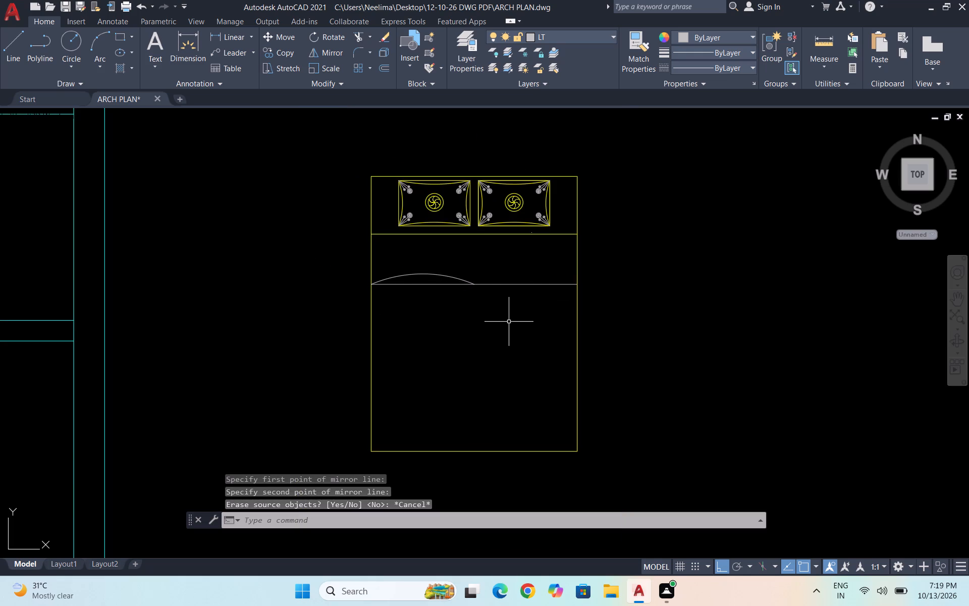
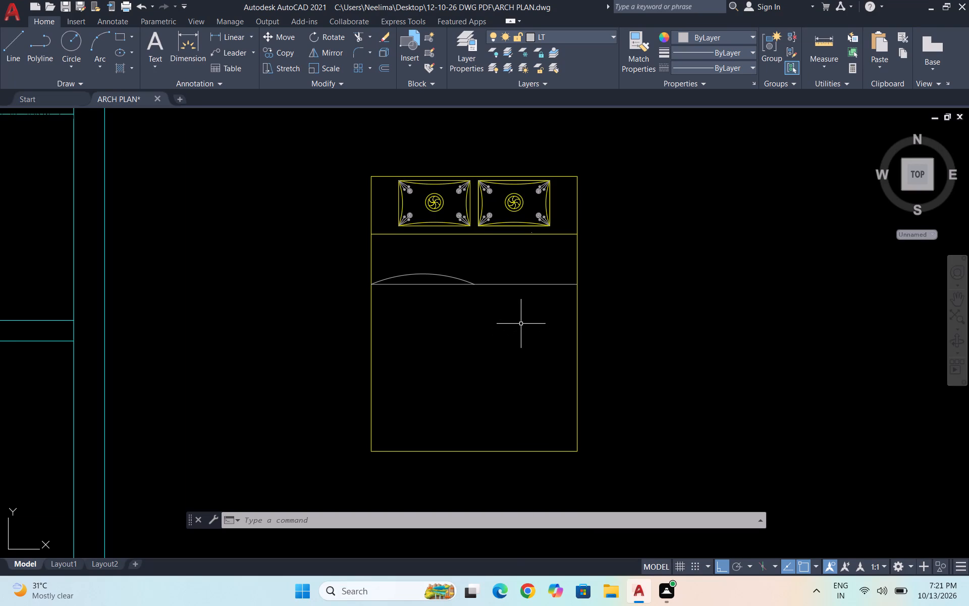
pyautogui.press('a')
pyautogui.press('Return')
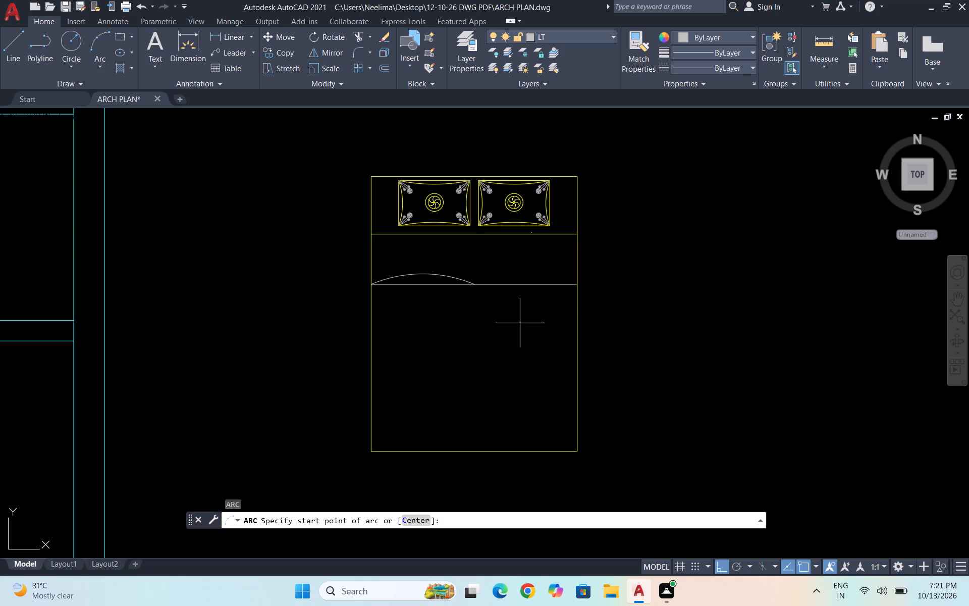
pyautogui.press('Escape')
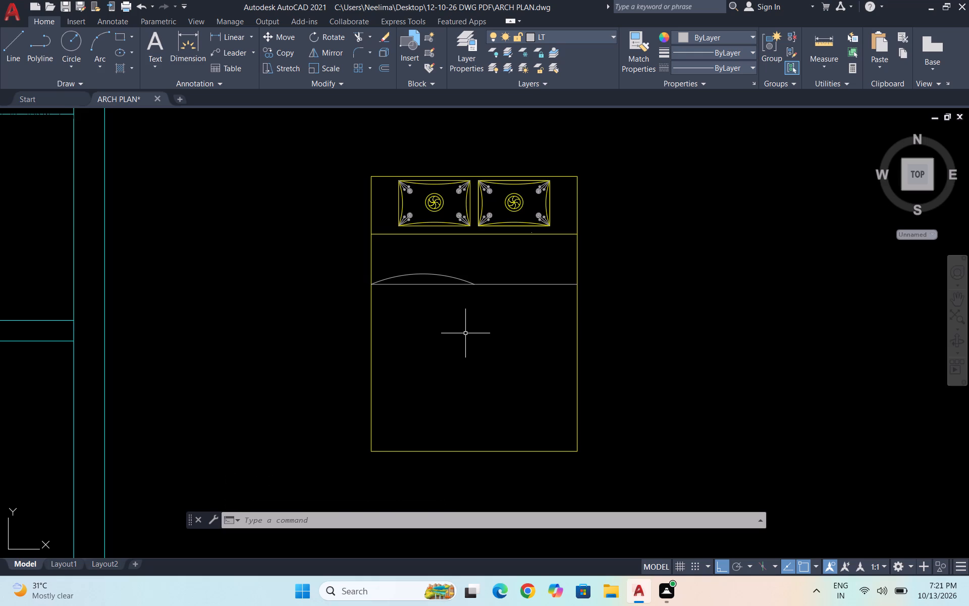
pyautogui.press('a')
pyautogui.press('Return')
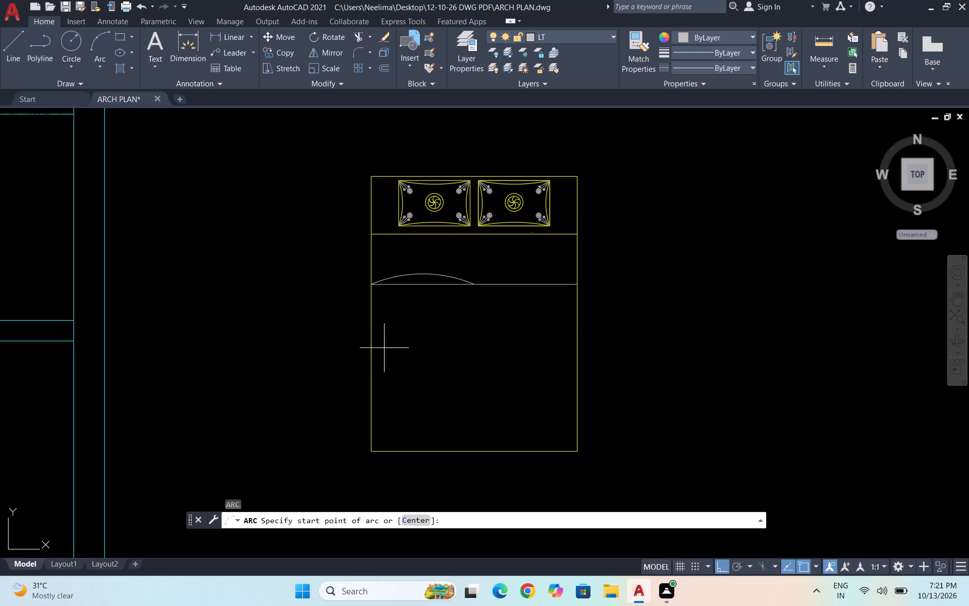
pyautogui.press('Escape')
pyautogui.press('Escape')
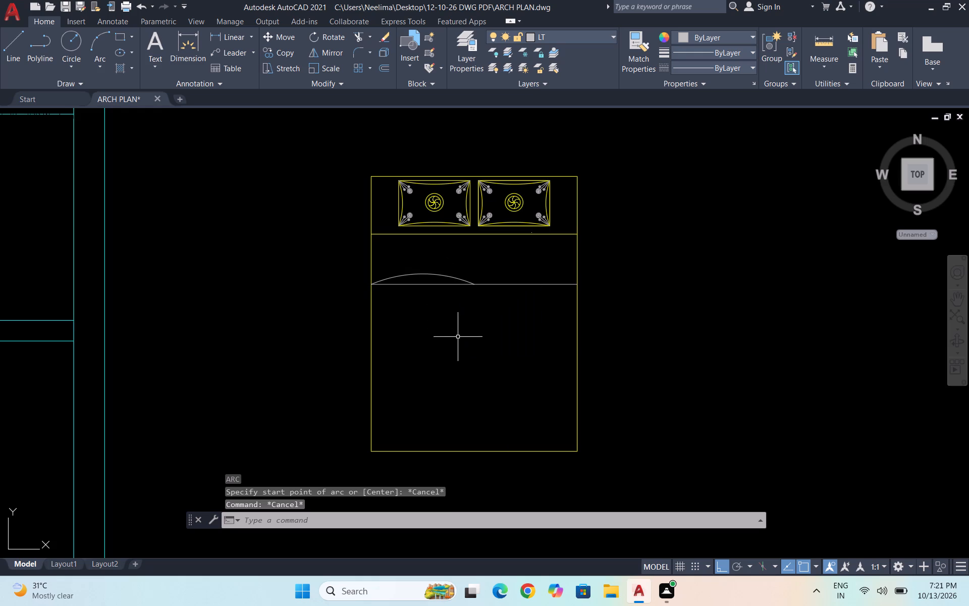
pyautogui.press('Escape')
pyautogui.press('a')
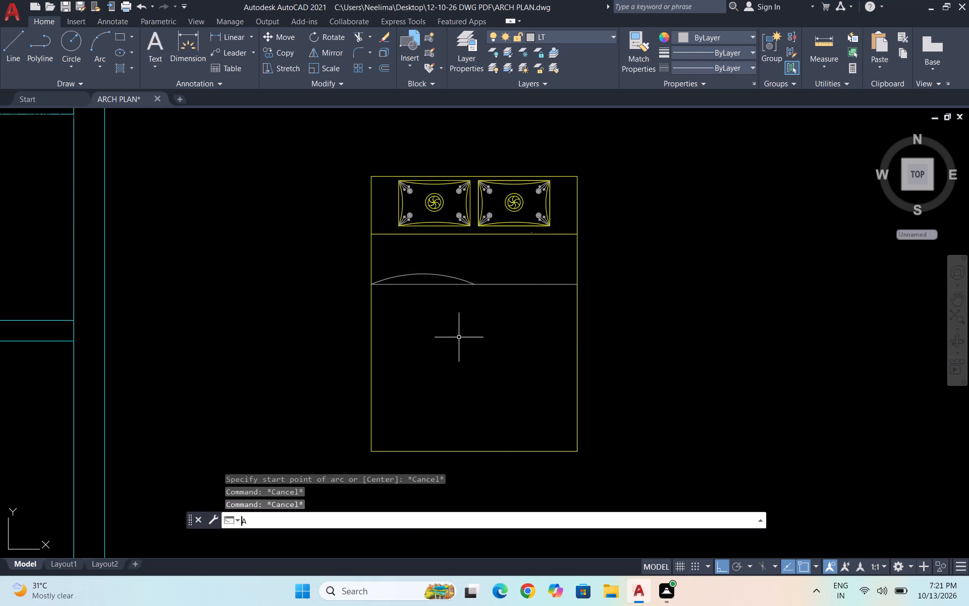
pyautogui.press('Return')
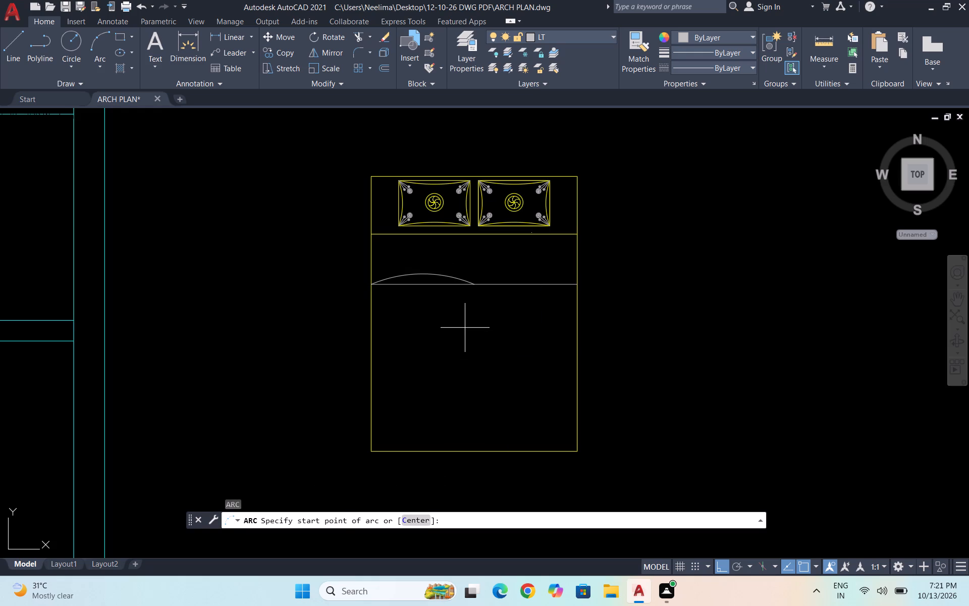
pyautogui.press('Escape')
# Draw a spline with Ortho off from the shallow arc's right end, dipping slightly below the horizontal line, to the line's right end.
pyautogui.write('SPL')
pyautogui.press('Return')
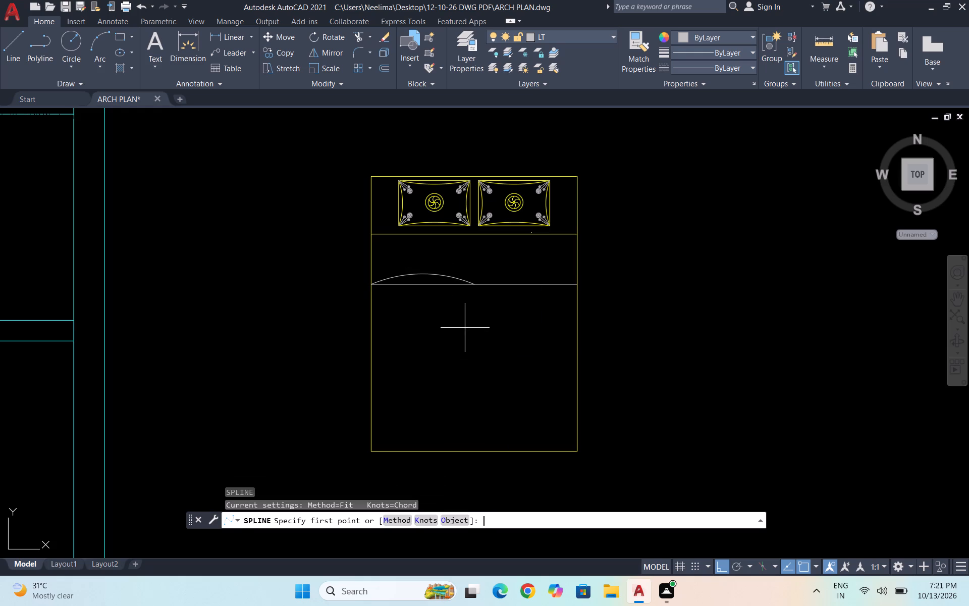
pyautogui.click(476, 286)
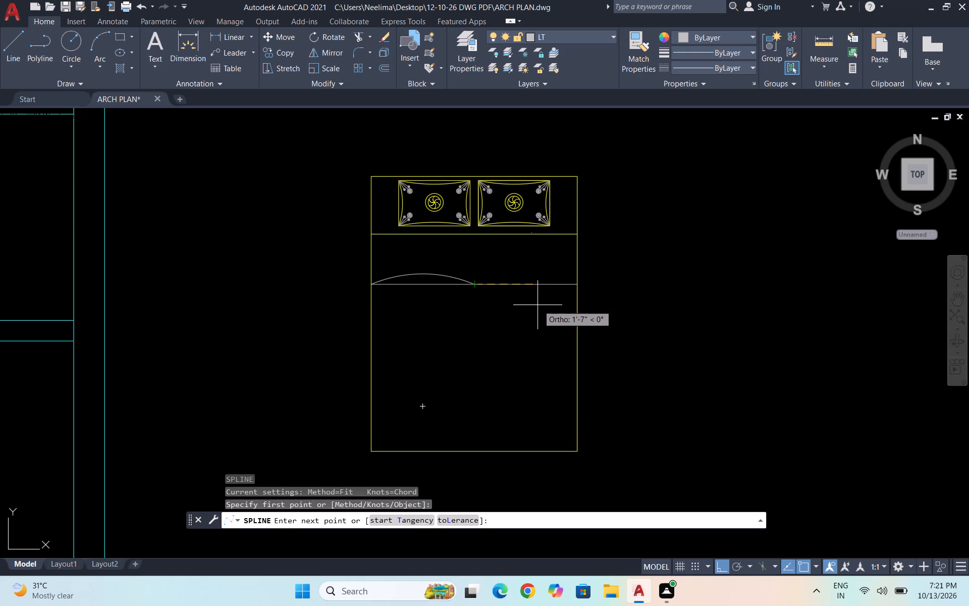
pyautogui.press('F8')
pyautogui.scroll(1, 534, 306)
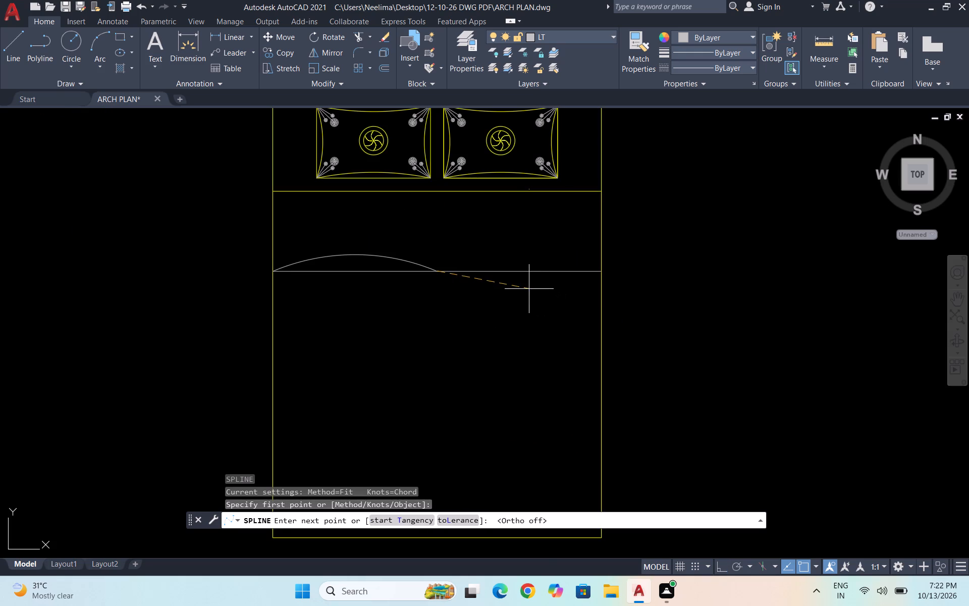
pyautogui.click(528, 289)
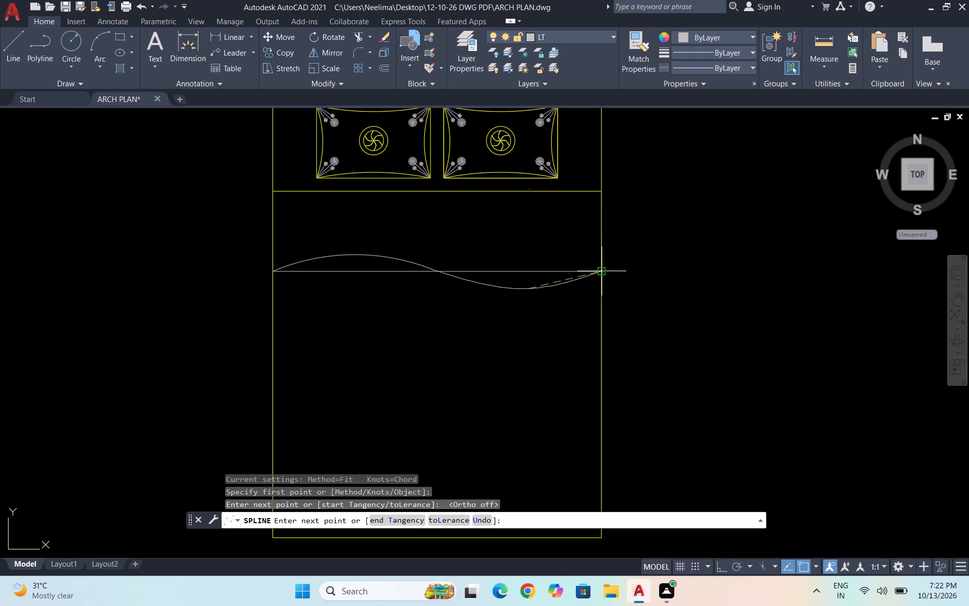
pyautogui.click(600, 273)
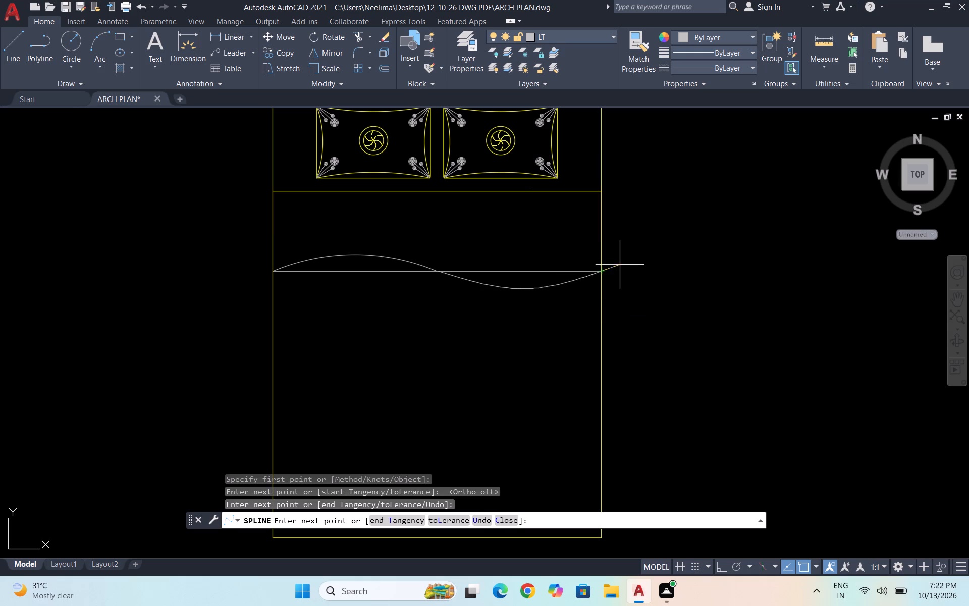
pyautogui.press('space')
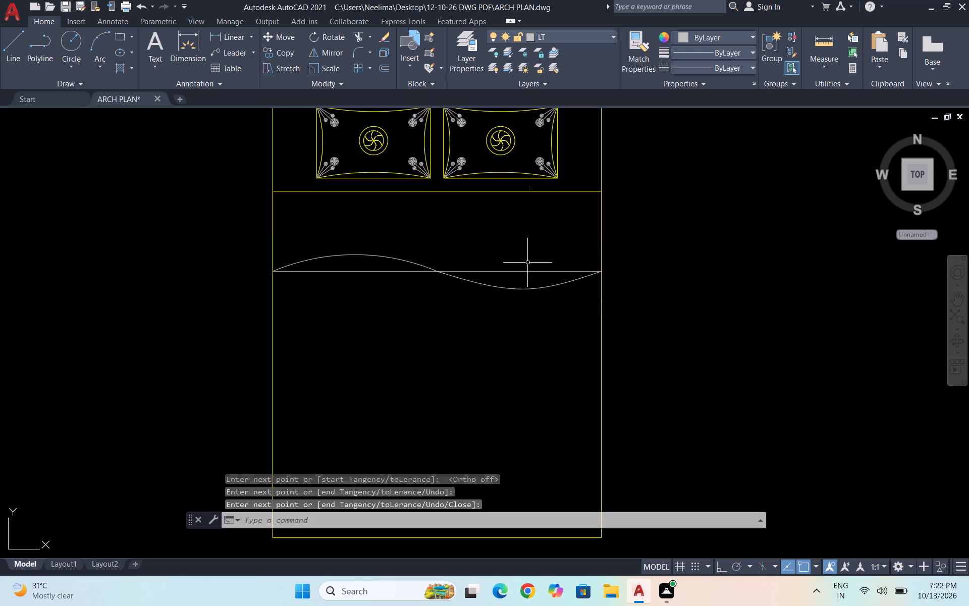
# Trim away both halves of the horizontal line, keeping only the wavy edge across the bed.
pyautogui.write('TR')
pyautogui.press('Return')
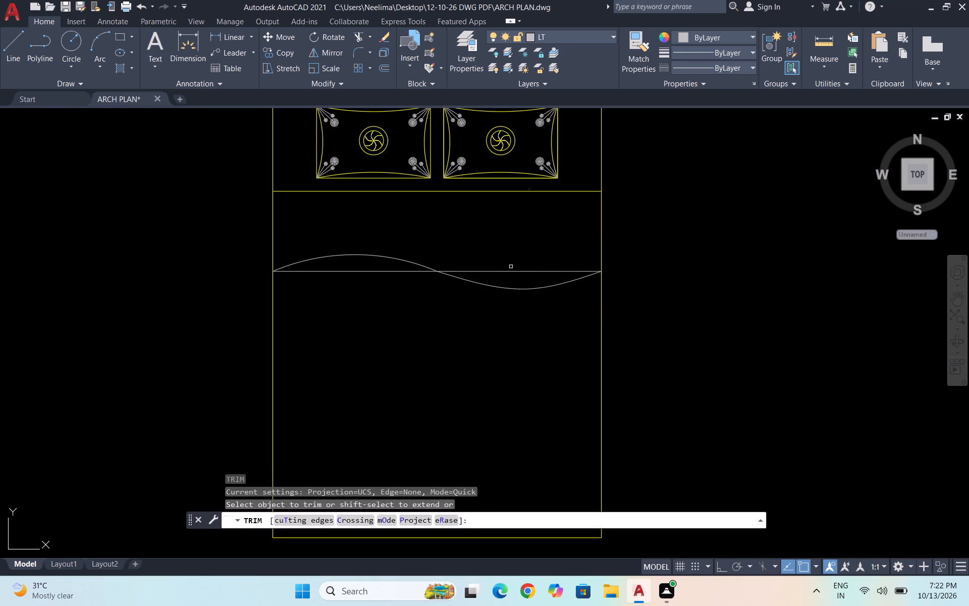
pyautogui.click(511, 271)
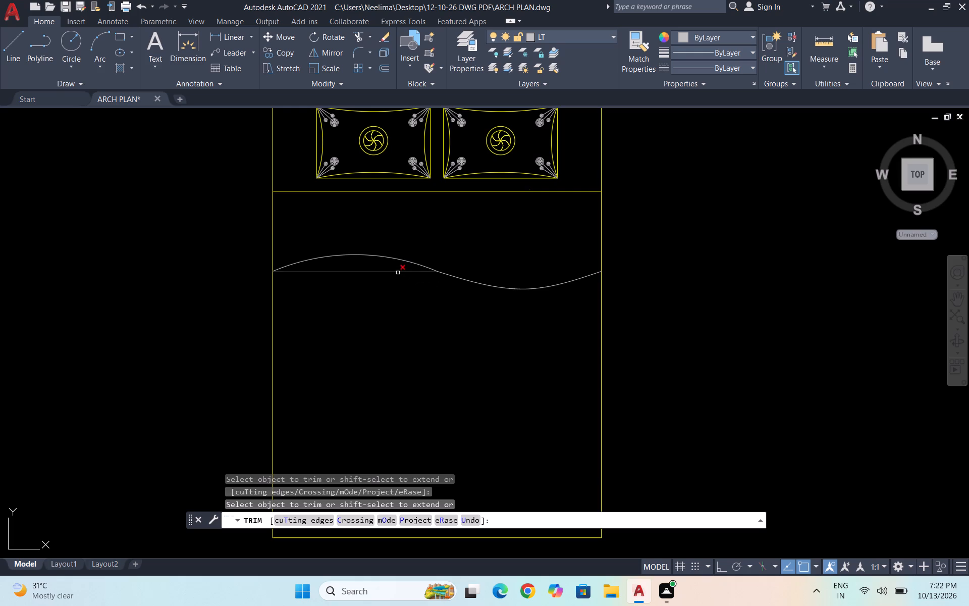
pyautogui.click(398, 273)
pyautogui.press('Escape')
pyautogui.press('Escape')
pyautogui.press('Escape')
# Draw a small three-point arc from the wavy edge's left end, bulging into the bed and ending about 7" beyond its second point.
pyautogui.press('a')
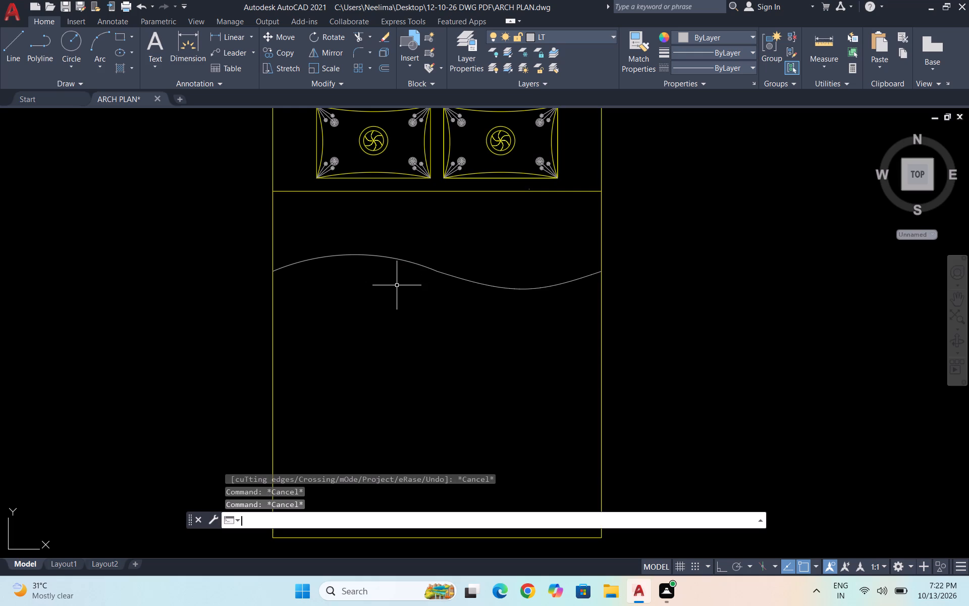
pyautogui.press('Return')
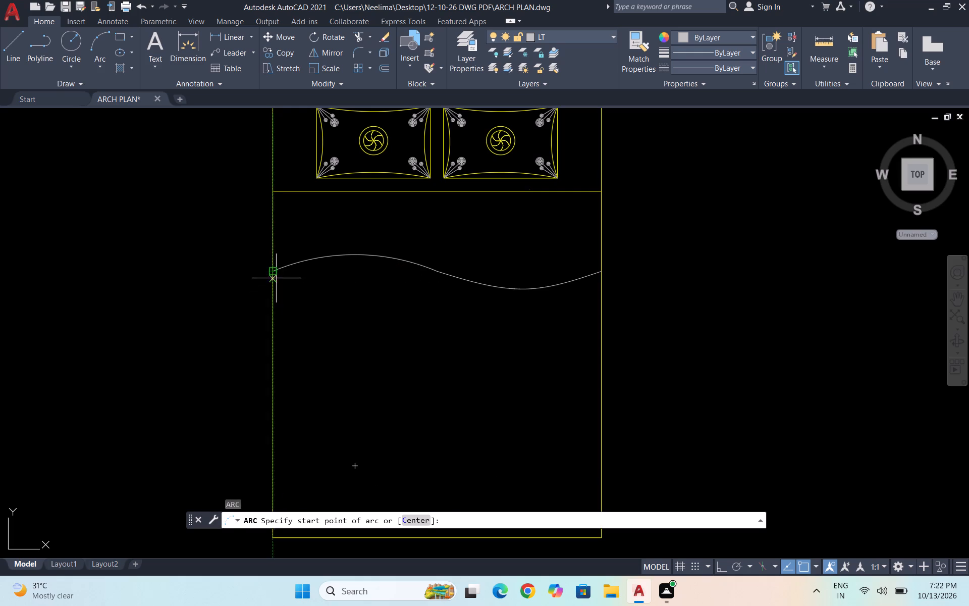
pyautogui.click(274, 275)
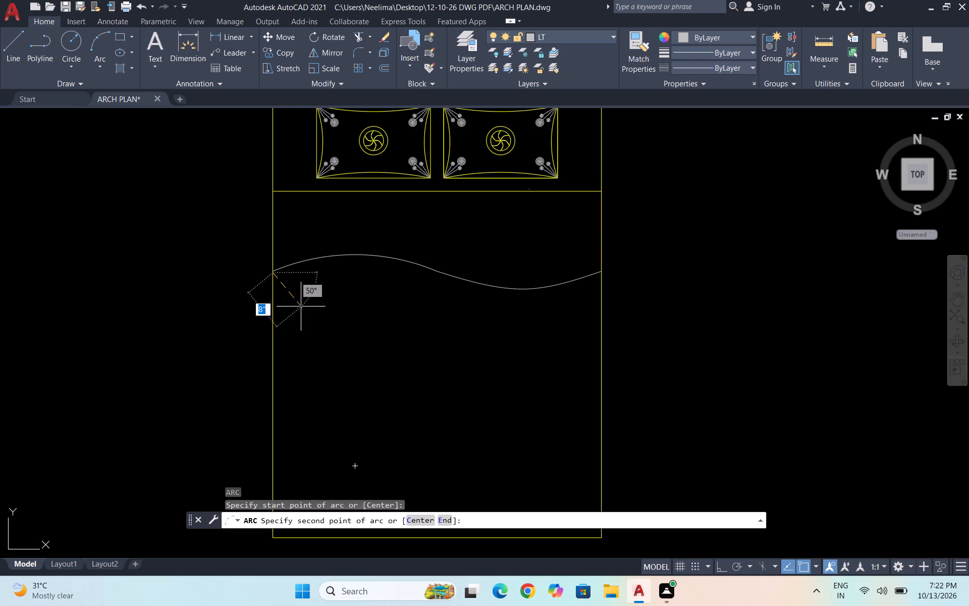
pyautogui.click(306, 322)
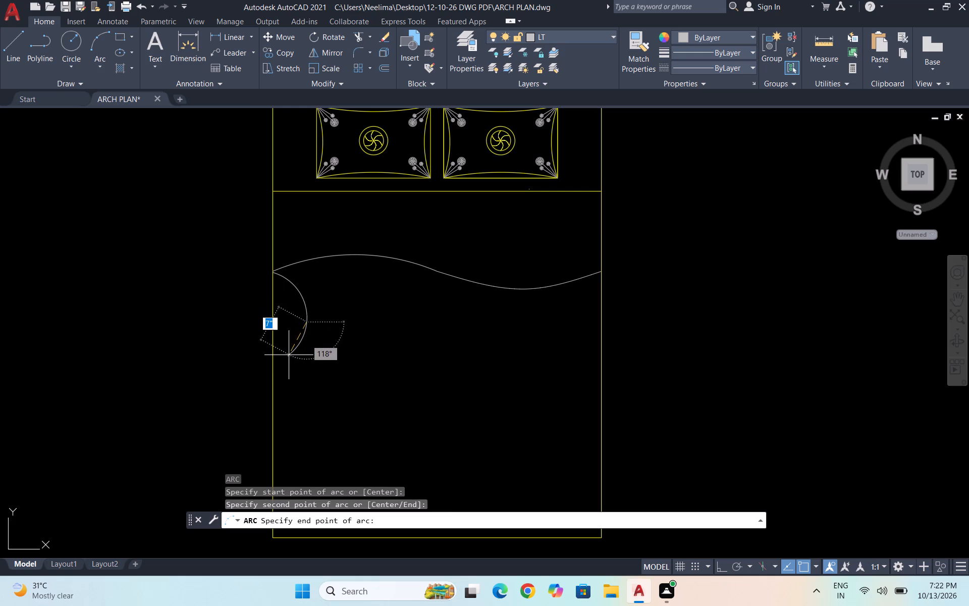
pyautogui.click(291, 355)
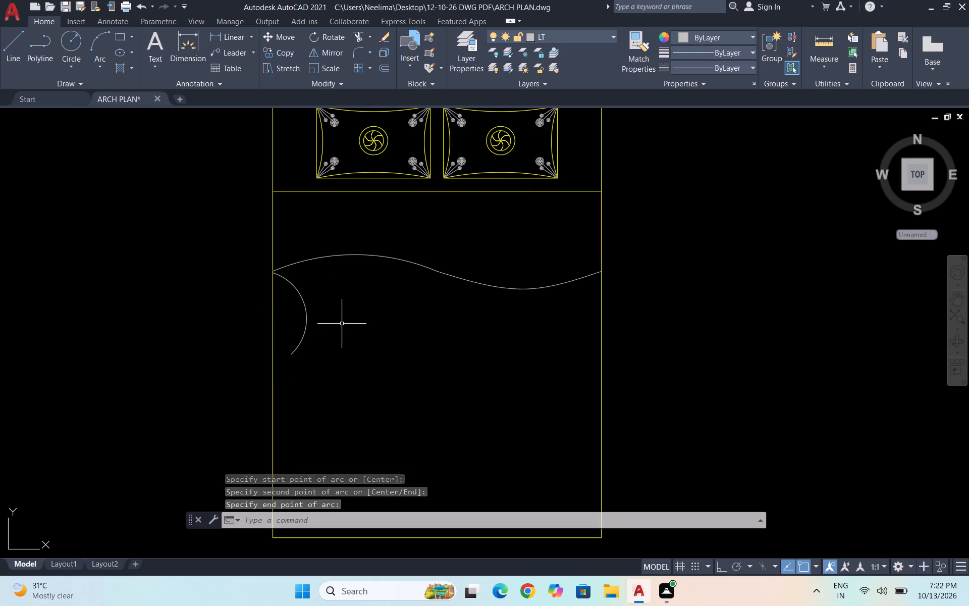
# Draw a three-point arc from the small arc's midpoint through the wavy edge near the bed's centre, ending outside the bed's right side.
pyautogui.press('a')
pyautogui.press('Return')
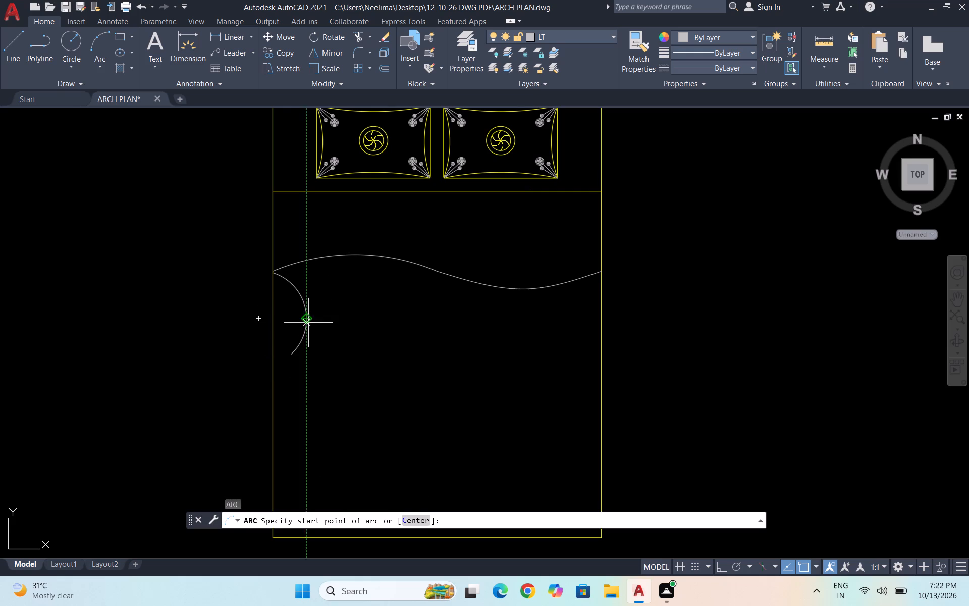
pyautogui.click(309, 321)
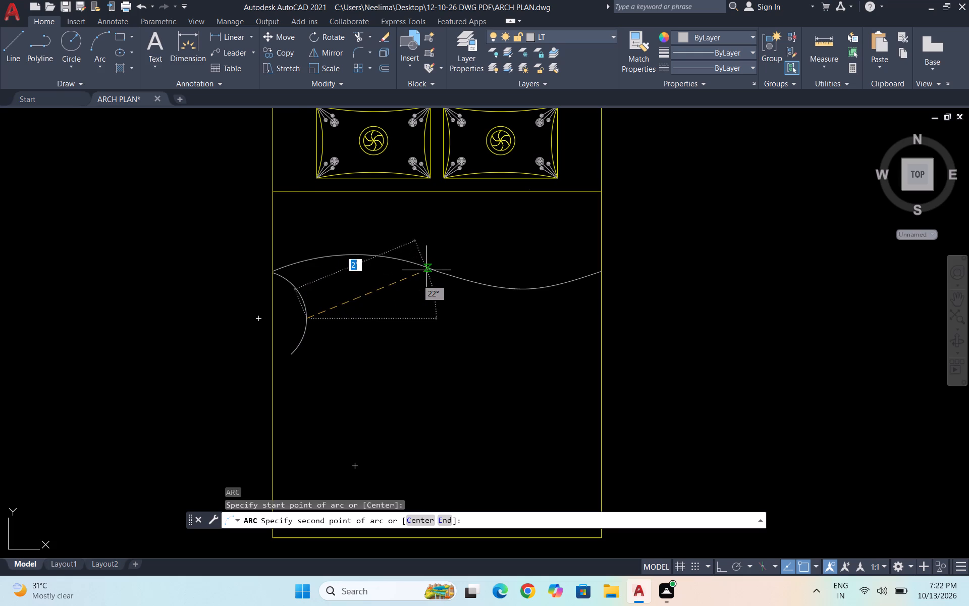
pyautogui.click(417, 265)
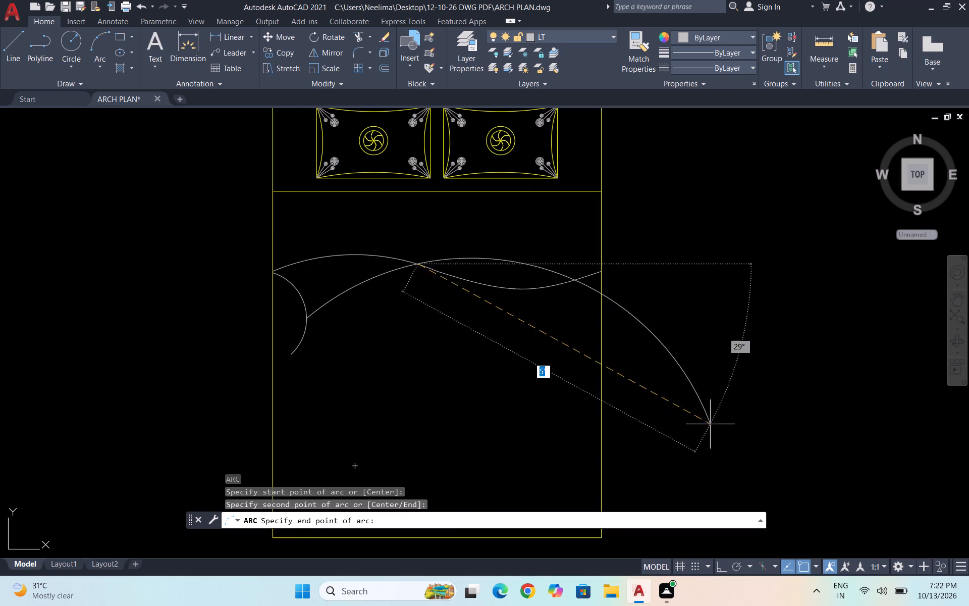
pyautogui.click(775, 425)
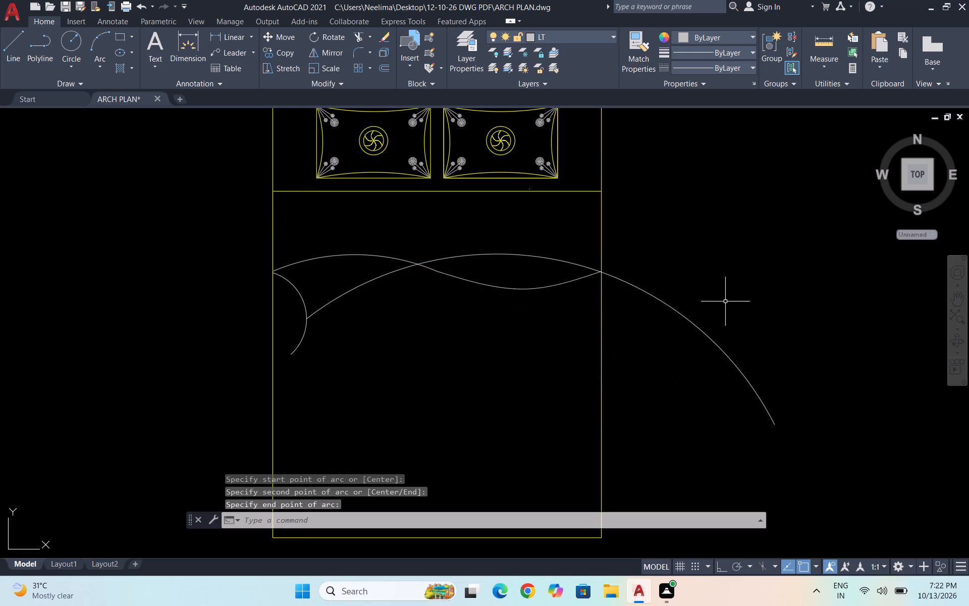
# Trim the long arc beyond the wavy edge and the small arc's lower tail, leaving a pointed folded-back blanket corner.
pyautogui.write('TR')
pyautogui.press('Return')
pyautogui.moveTo(669, 350); pyautogui.dragTo(669, 337)
pyautogui.click(668, 273)
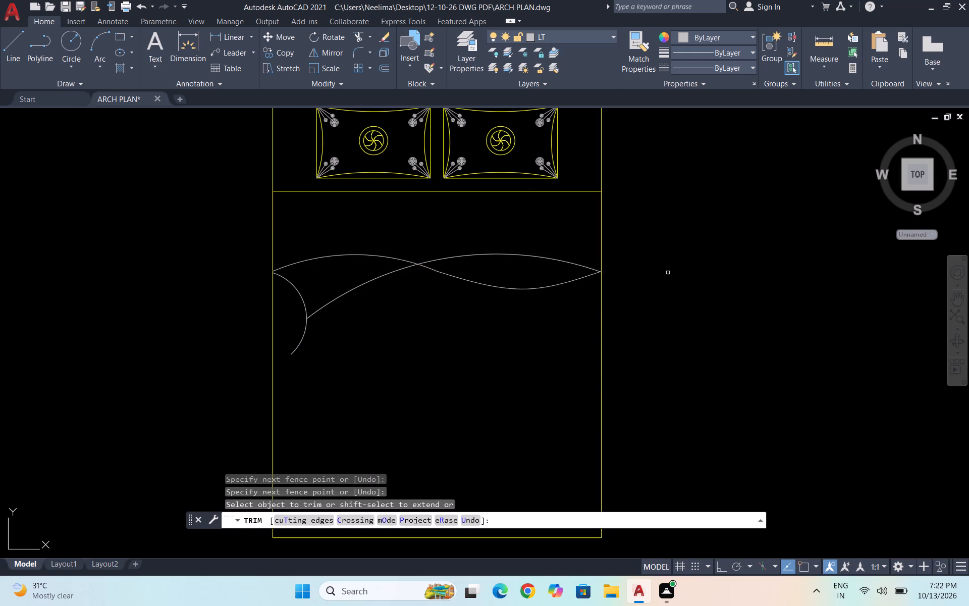
pyautogui.click(544, 256)
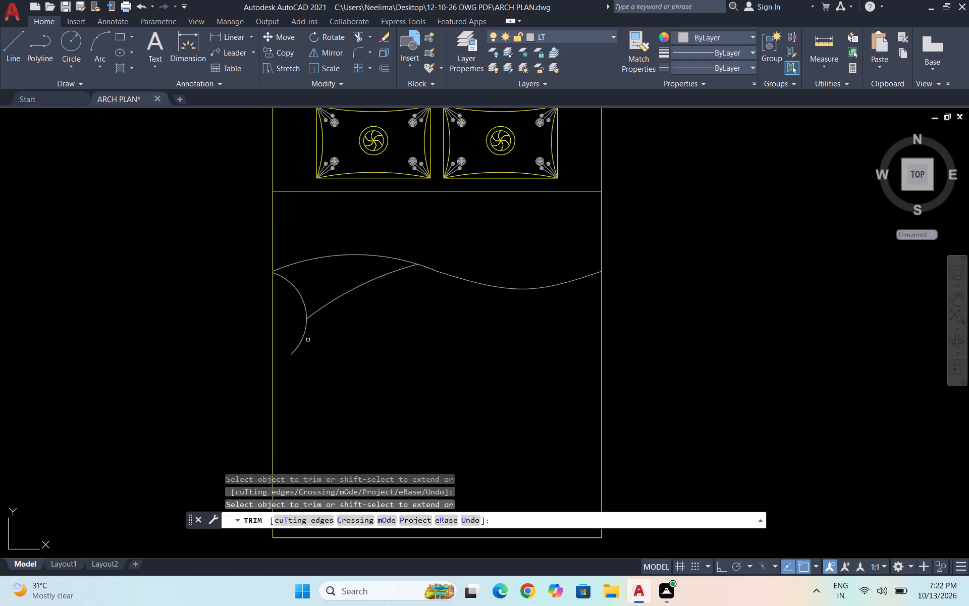
pyautogui.click(301, 336)
pyautogui.scroll(-1, 436, 325)
pyautogui.press('Escape')
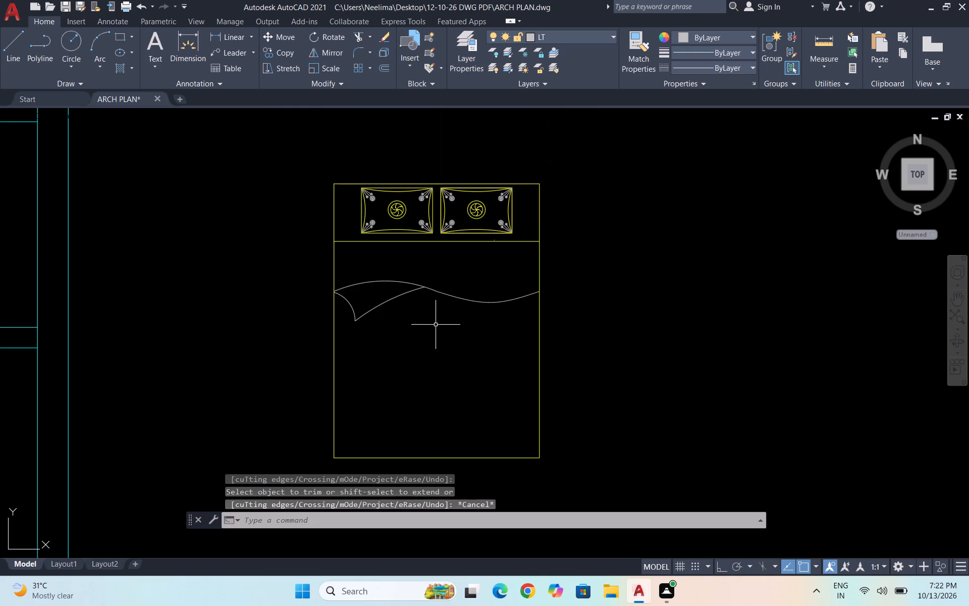
pyautogui.press('Escape')
# Draw a vertical line about 3'-9" long from the bed's foot edge up to the spline's low part, with Ortho on.
pyautogui.scroll(-1, 453, 316)
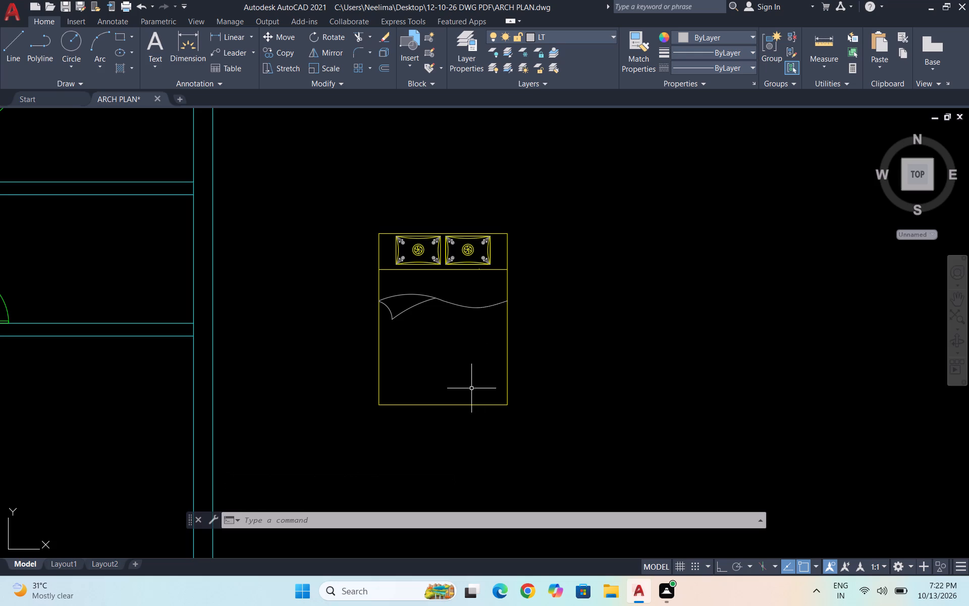
pyautogui.scroll(1, 457, 391)
pyautogui.press('l')
pyautogui.press('Return')
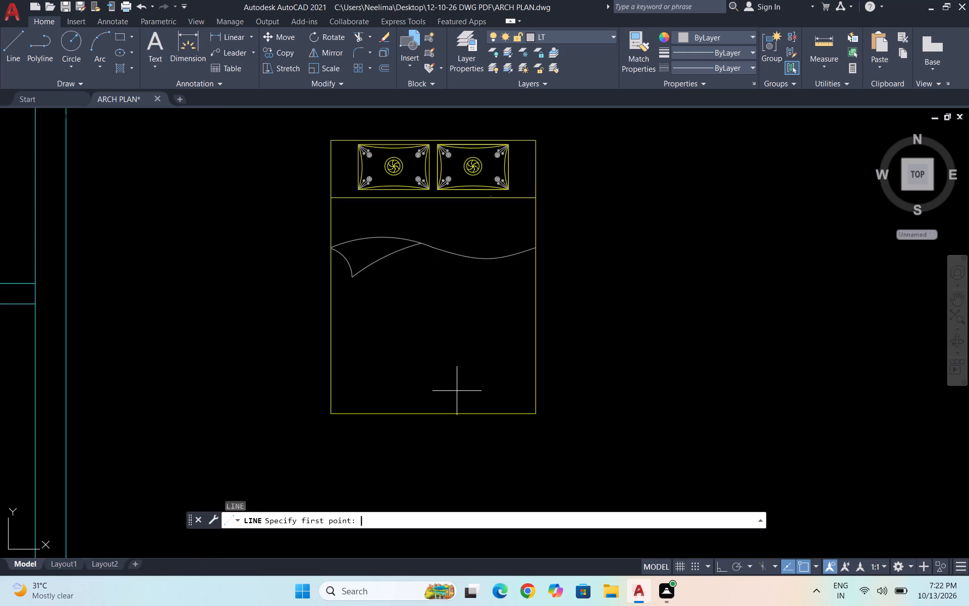
pyautogui.click(494, 411)
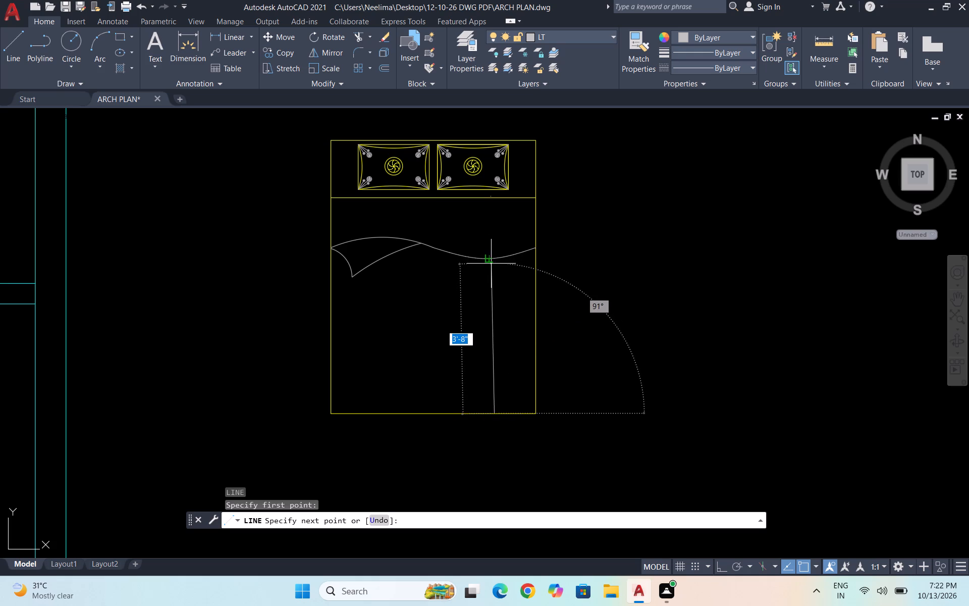
pyautogui.press('F8')
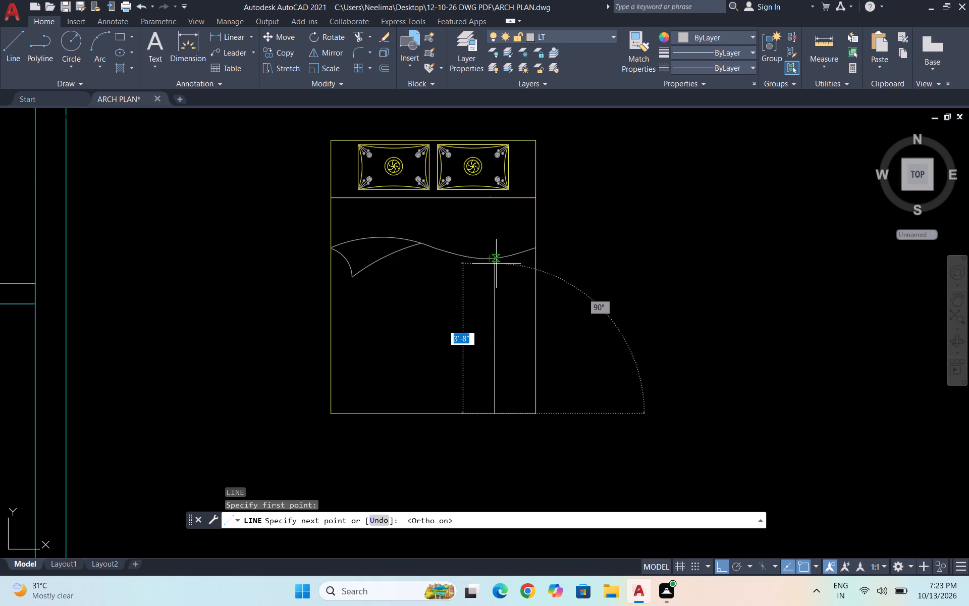
pyautogui.scroll(1, 494, 260)
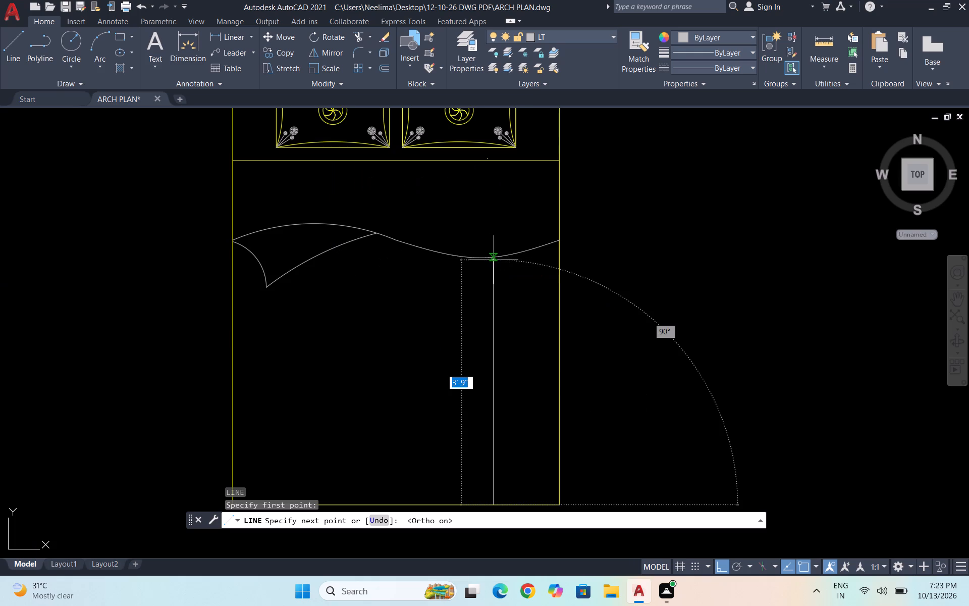
pyautogui.click(495, 258)
pyautogui.press('Escape')
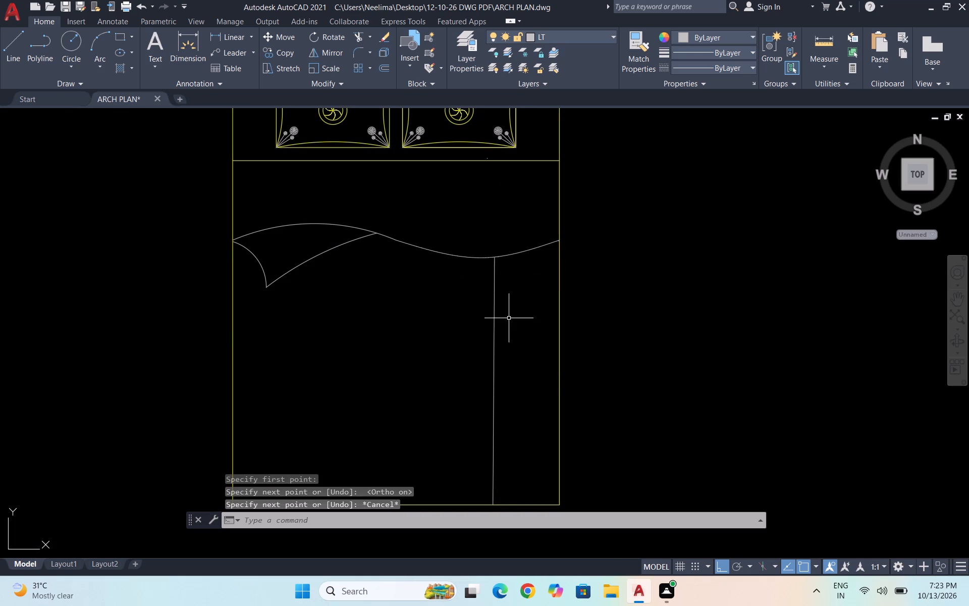
# Copy the vertical blanket line once to each side at close spacing, with the top ends on the wavy edge.
pyautogui.moveTo(508, 319); pyautogui.dragTo(501, 314)
pyautogui.click(474, 299)
pyautogui.write('CO')
pyautogui.press('Return')
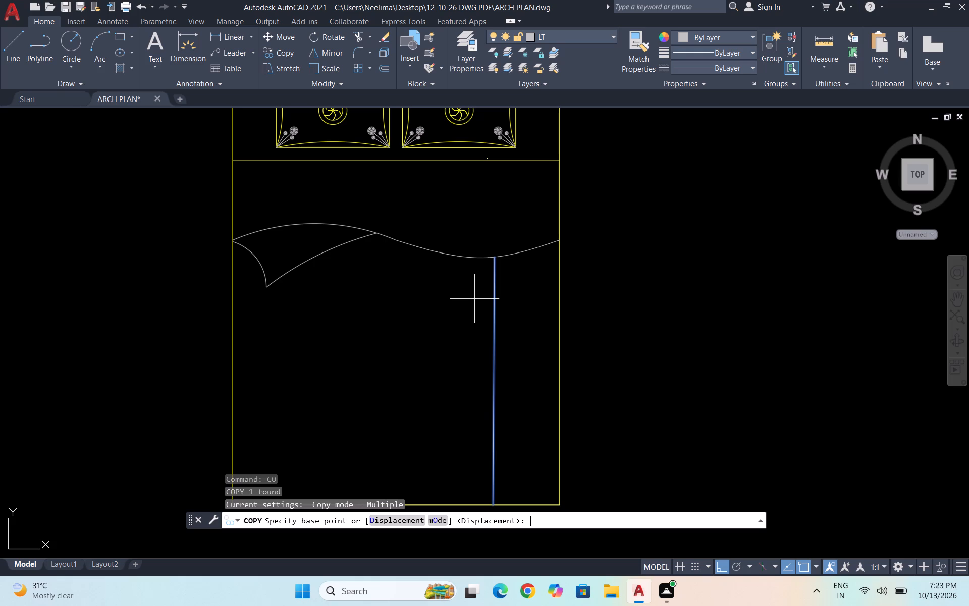
pyautogui.scroll(1, 510, 283)
pyautogui.click(483, 241)
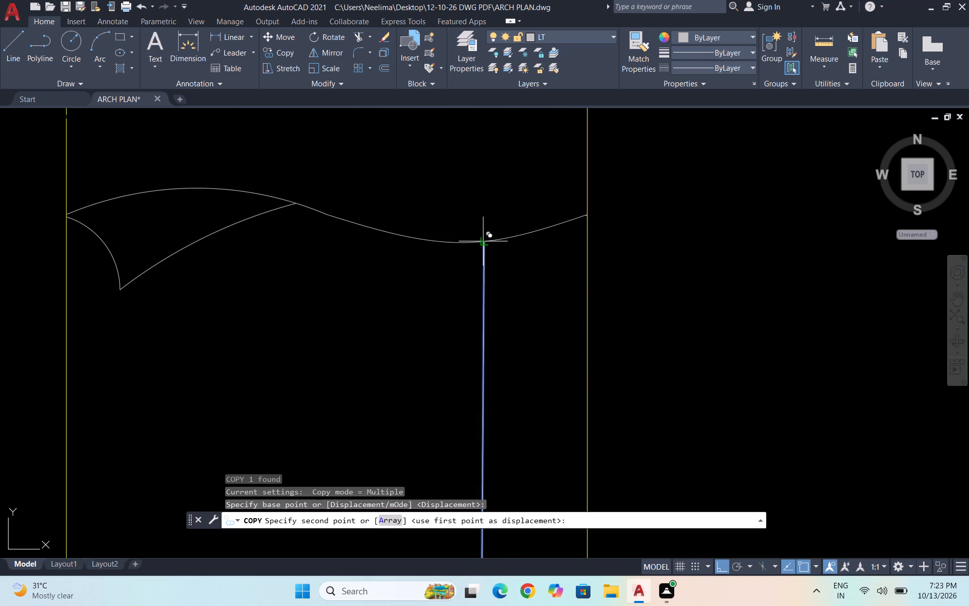
pyautogui.scroll(-1, 502, 229)
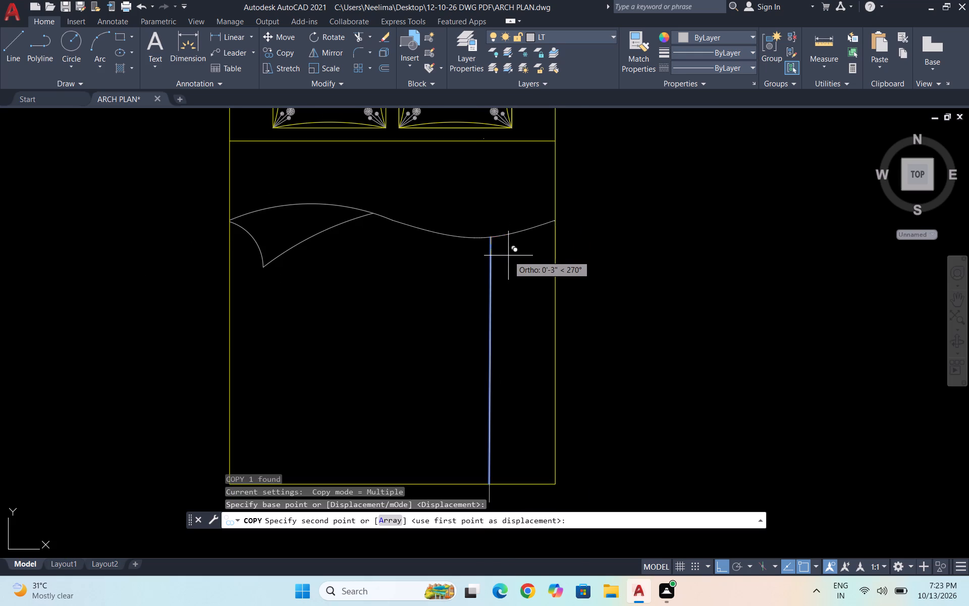
pyautogui.scroll(1, 509, 257)
pyautogui.click(502, 222)
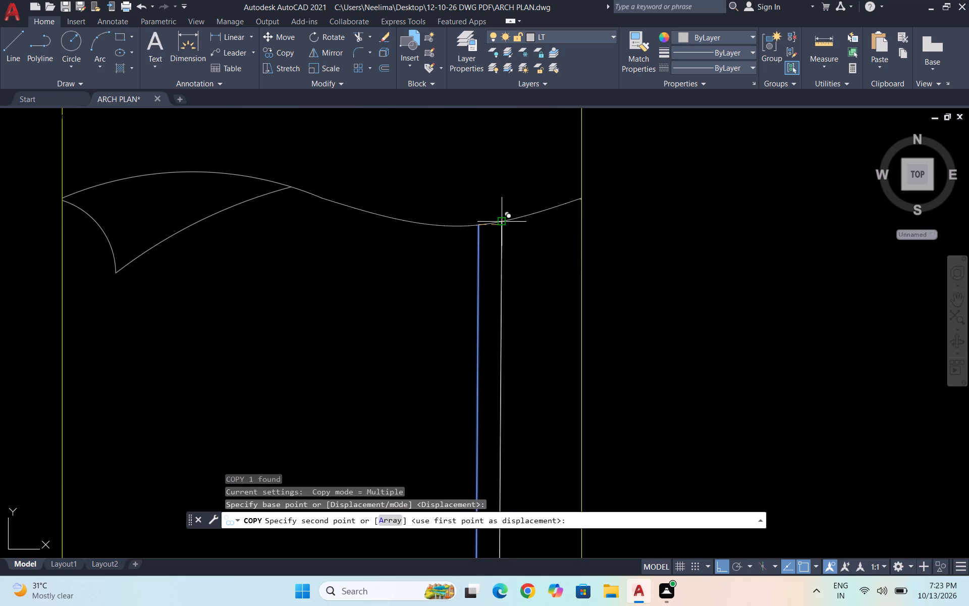
pyautogui.scroll(-2, 529, 214)
pyautogui.scroll(2, 506, 229)
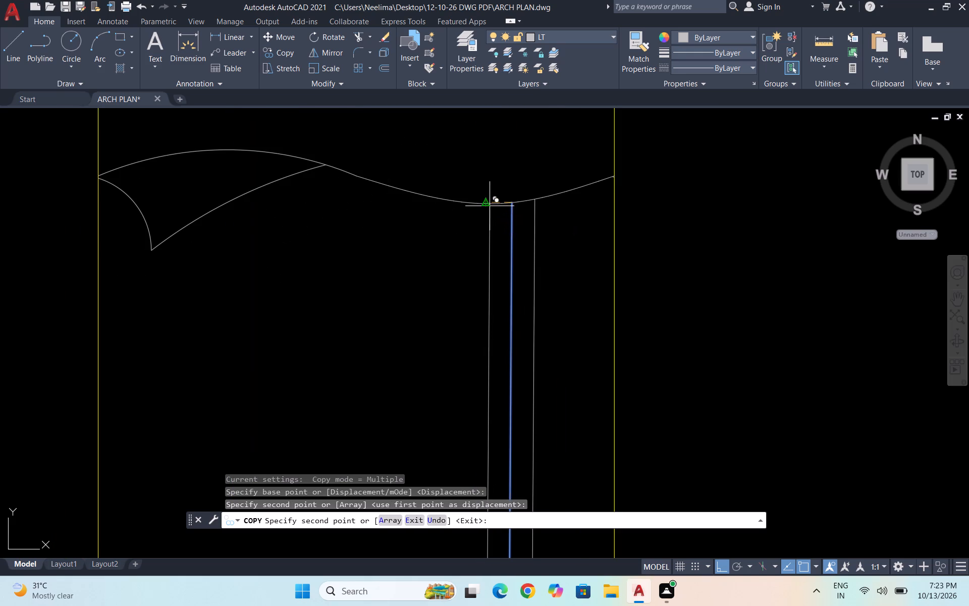
pyautogui.click(490, 206)
pyautogui.press('Escape')
# Extend the rightmost vertical blanket line down to the bed's foot edge.
pyautogui.scroll(-2, 561, 228)
pyautogui.scroll(2, 547, 369)
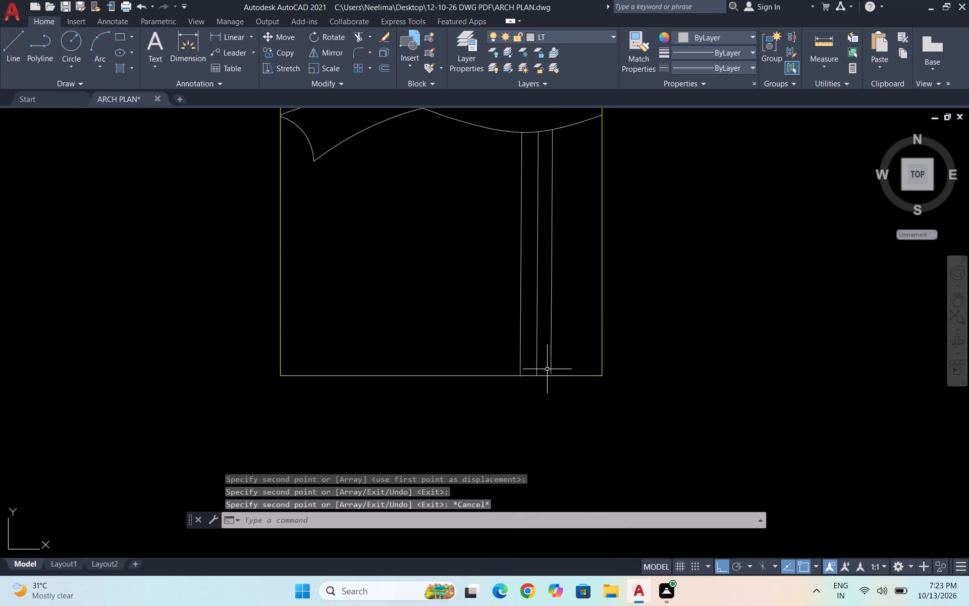
pyautogui.write('EX')
pyautogui.press('Return')
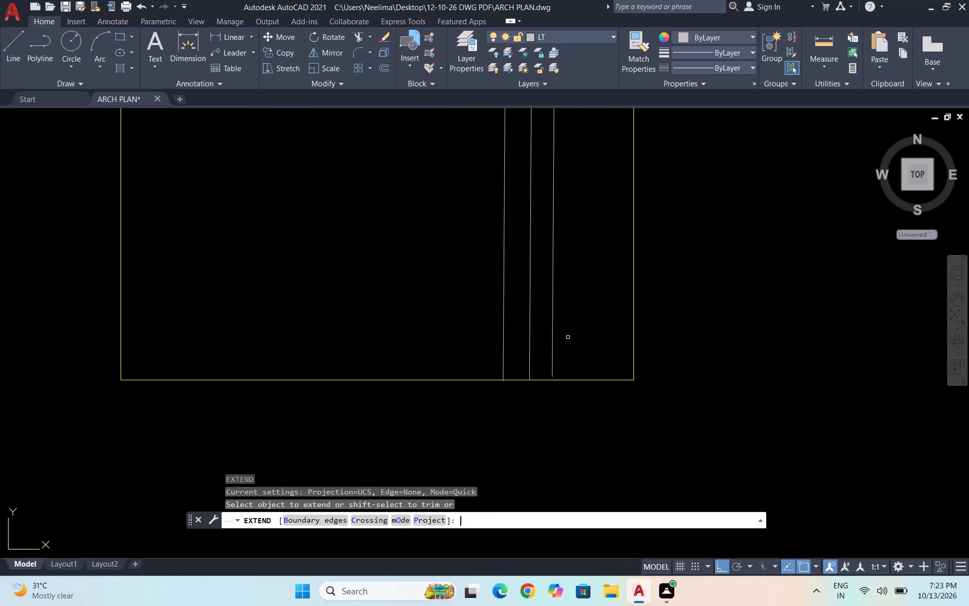
pyautogui.click(554, 352)
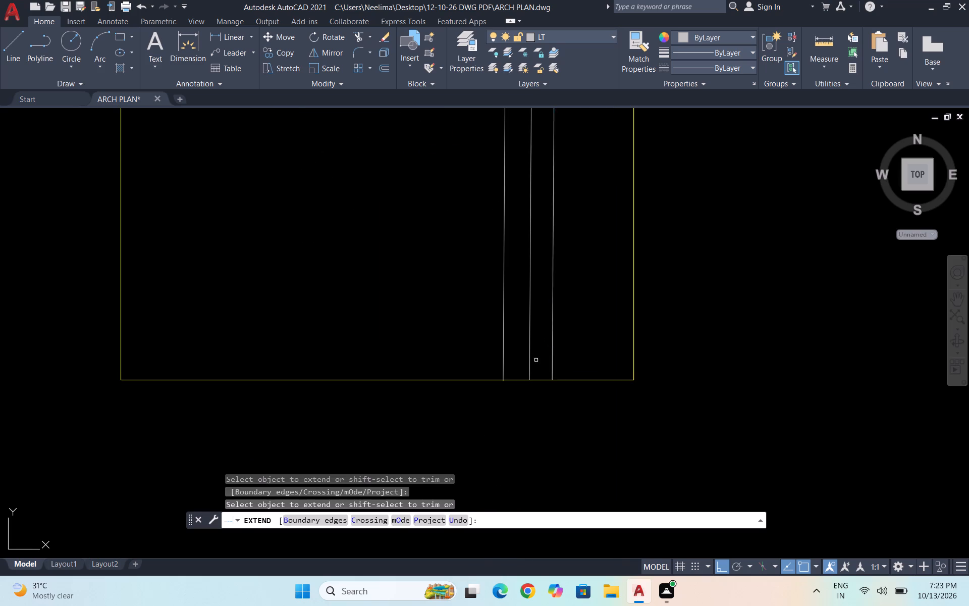
pyautogui.scroll(-2, 520, 383)
pyautogui.scroll(2, 536, 243)
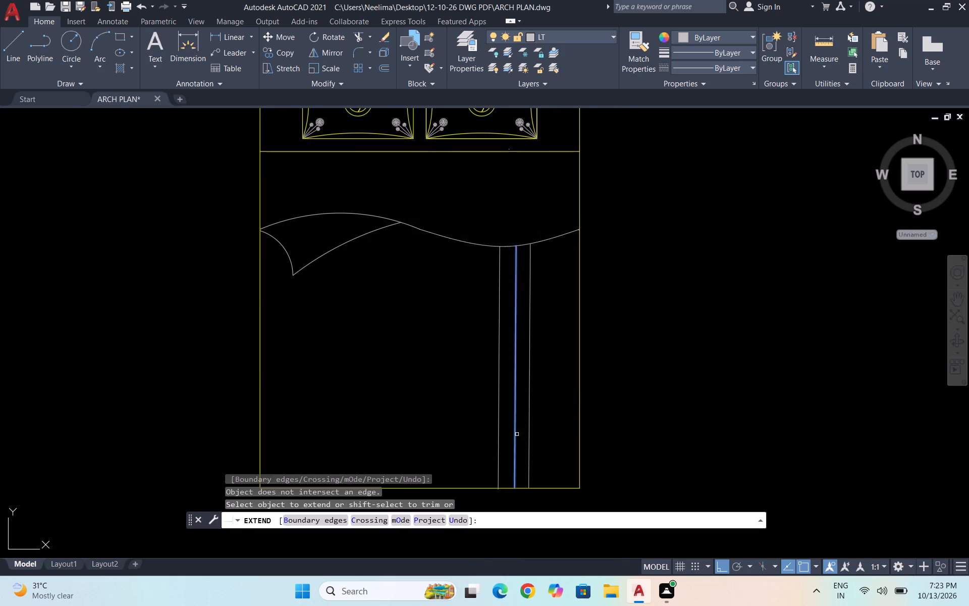
pyautogui.scroll(-1, 557, 347)
pyautogui.scroll(3, 504, 463)
pyautogui.scroll(3, 577, 361)
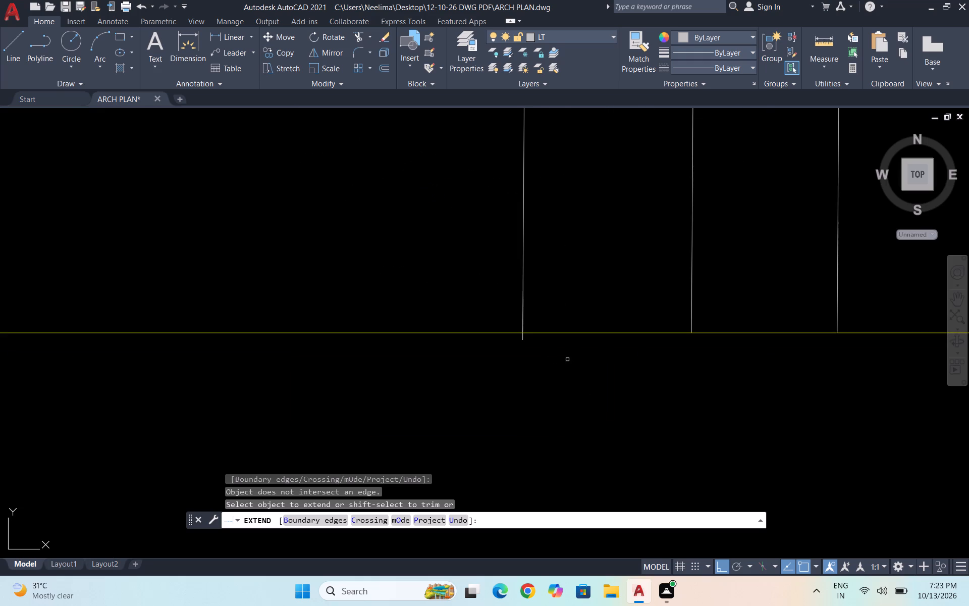
pyautogui.press('Escape')
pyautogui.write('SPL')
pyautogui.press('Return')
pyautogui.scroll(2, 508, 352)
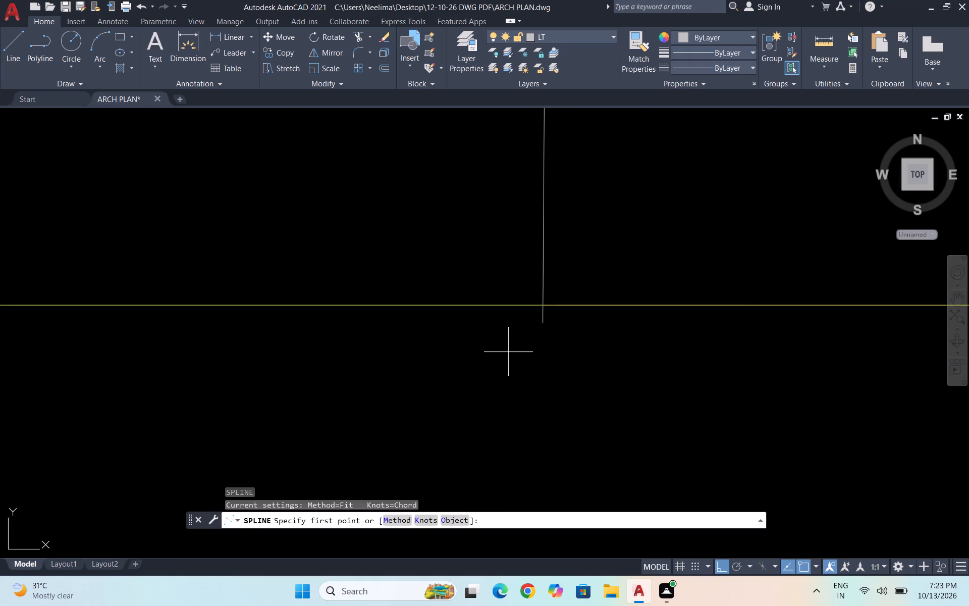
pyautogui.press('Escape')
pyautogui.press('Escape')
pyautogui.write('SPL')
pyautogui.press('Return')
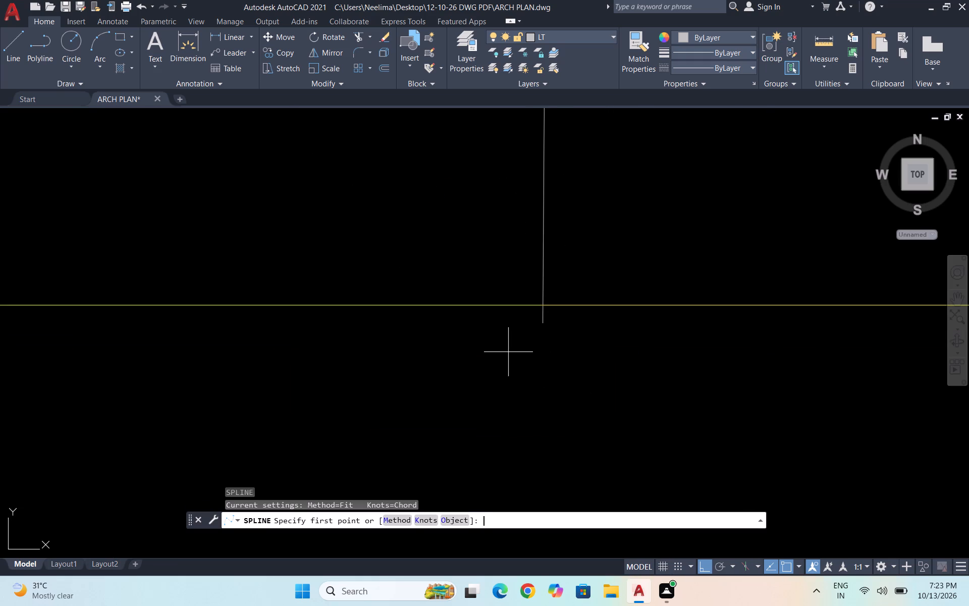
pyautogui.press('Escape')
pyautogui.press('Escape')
# Trim the leftmost vertical blanket line's overshoot below the bed's foot edge.
pyautogui.write('TR')
pyautogui.press('Return')
pyautogui.click(543, 320)
pyautogui.scroll(-5, 528, 323)
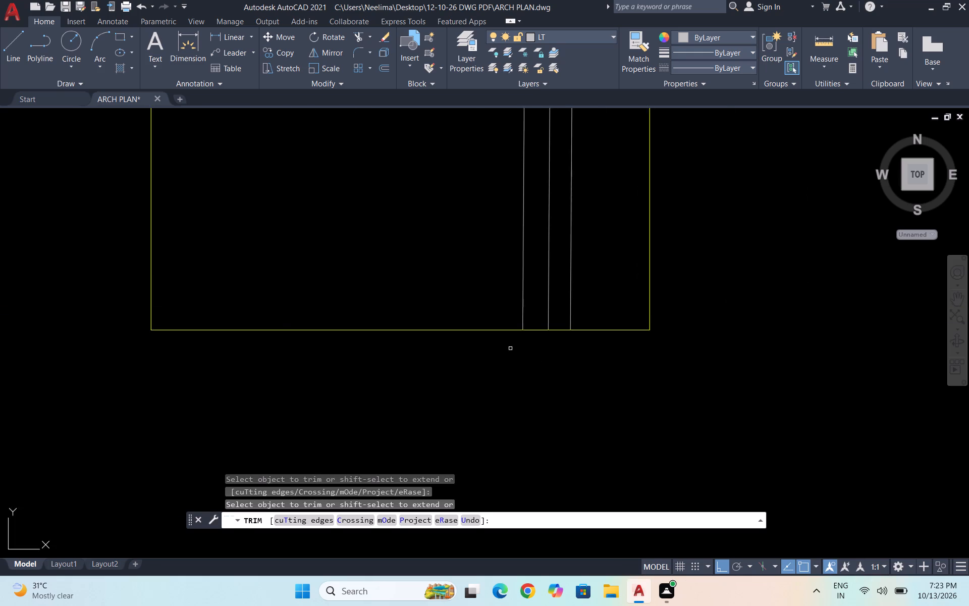
pyautogui.scroll(-3, 510, 349)
pyautogui.press('Escape')
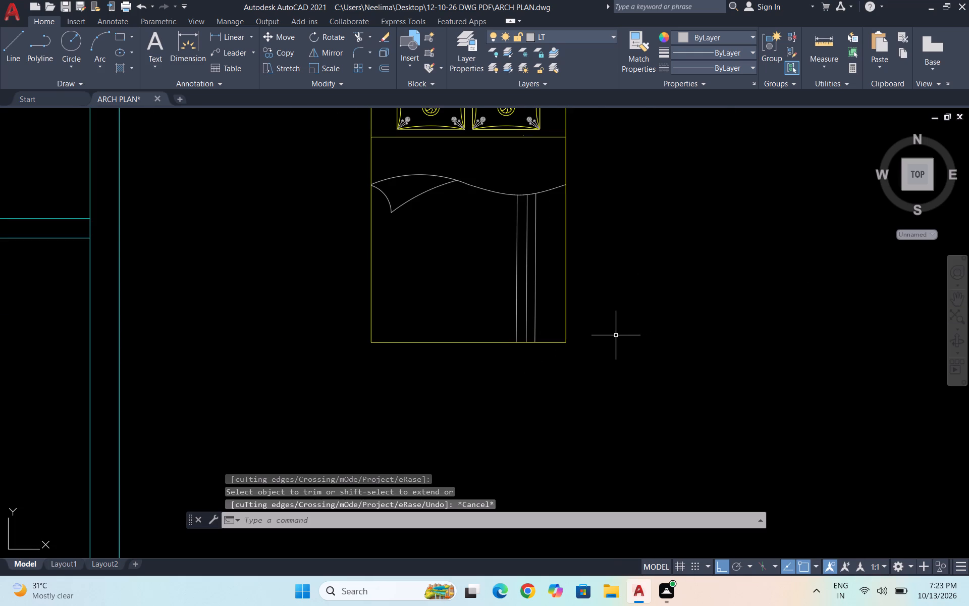
# Draw a horizontal line about 4'-10" long across the lower part of the bed, from side edge to side edge.
pyautogui.press('l')
pyautogui.press('Return')
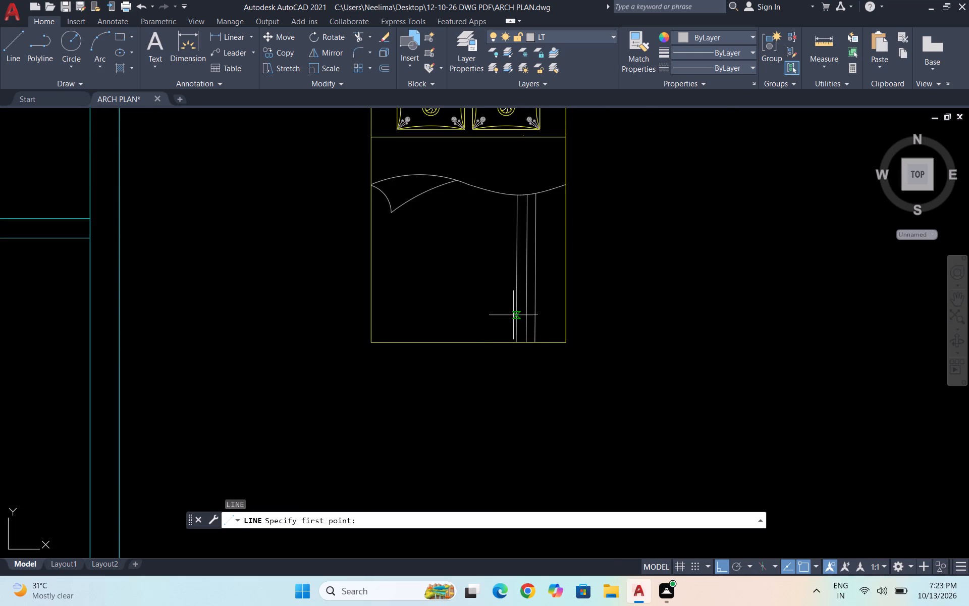
pyautogui.click(370, 291)
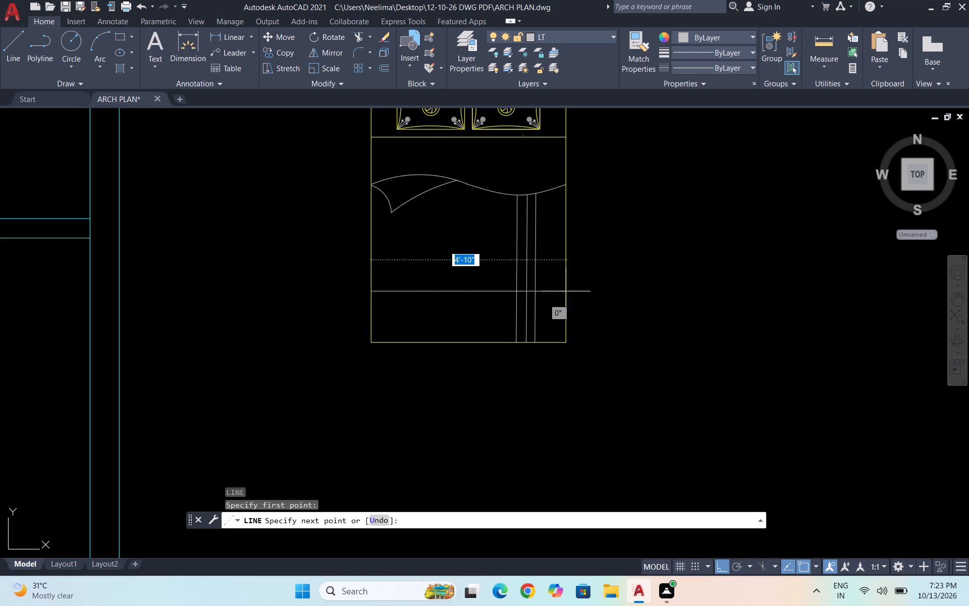
pyautogui.click(564, 292)
pyautogui.press('Escape')
# Copy the horizontal blanket line once just above and once just below itself, based on its left end.
pyautogui.click(472, 309)
pyautogui.click(454, 282)
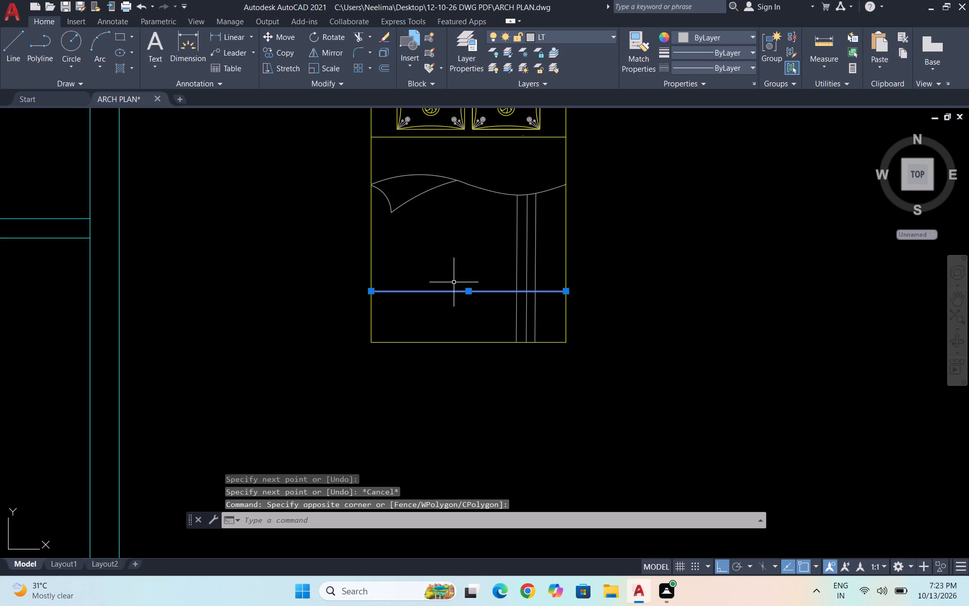
pyautogui.write('CO')
pyautogui.press('Return')
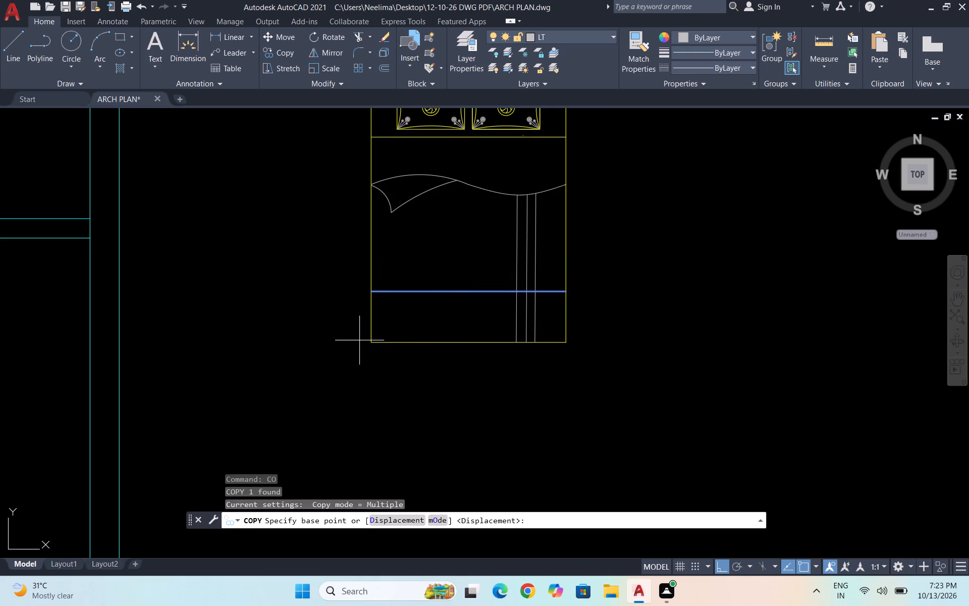
pyautogui.scroll(1, 356, 341)
pyautogui.click(378, 262)
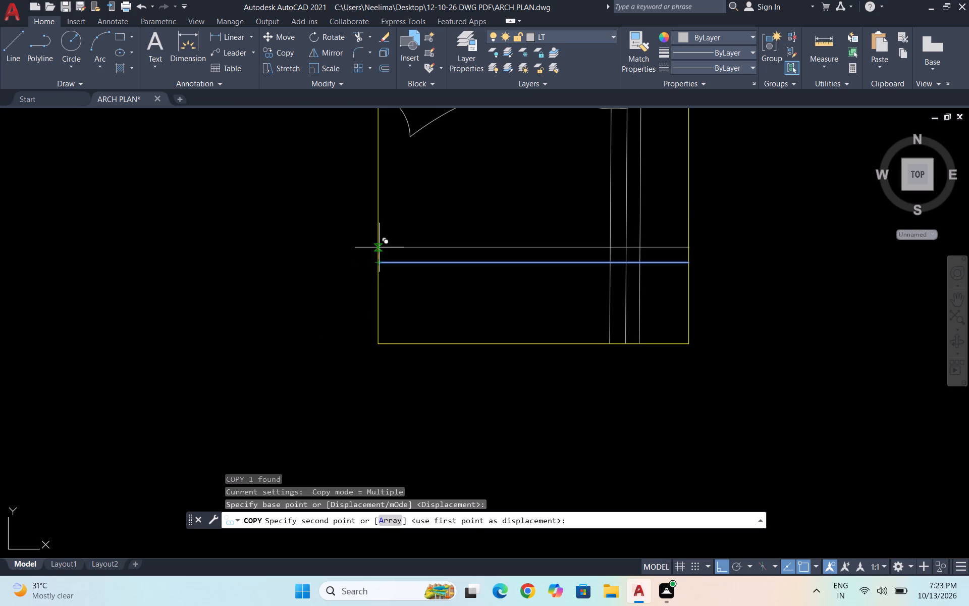
pyautogui.click(379, 252)
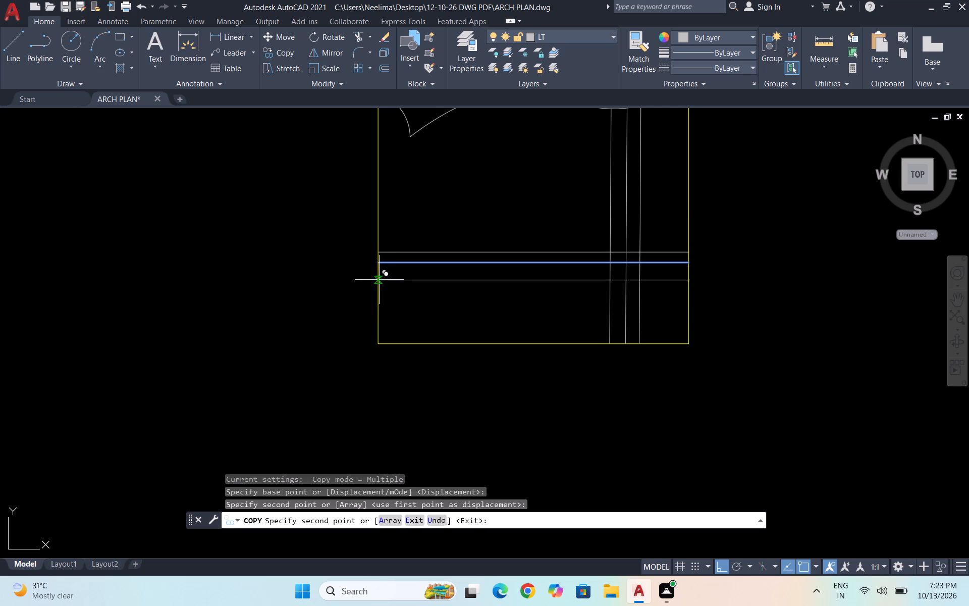
pyautogui.click(379, 274)
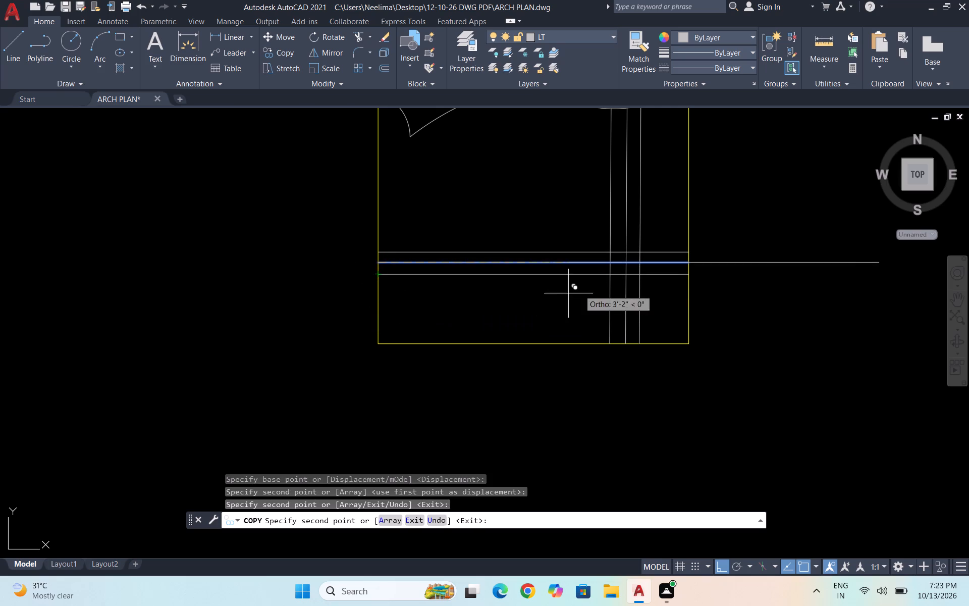
pyautogui.press('Escape')
# Create a layer named FLT with color 93 and make it the current layer.
pyautogui.scroll(-3, 454, 277)
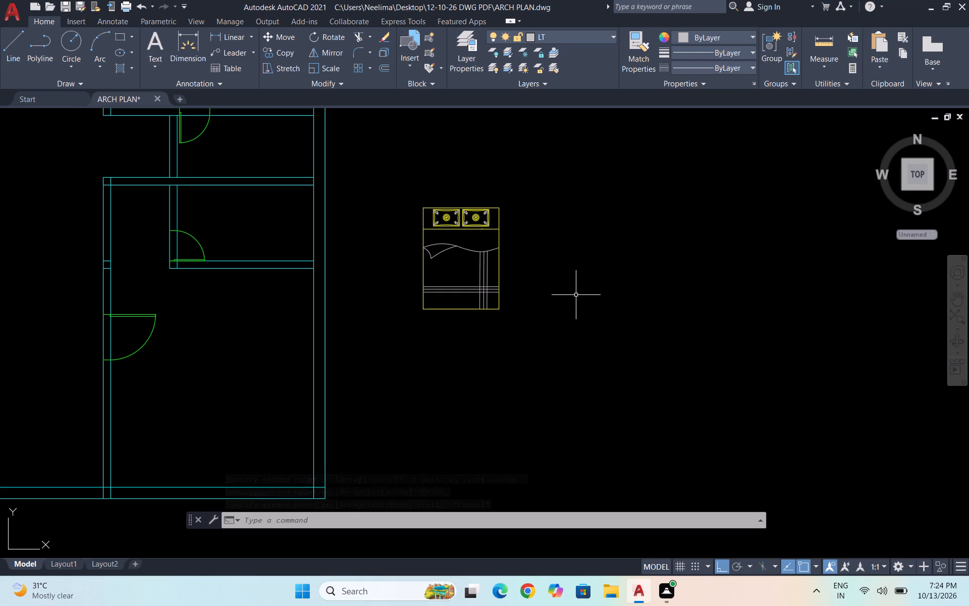
pyautogui.scroll(2, 467, 276)
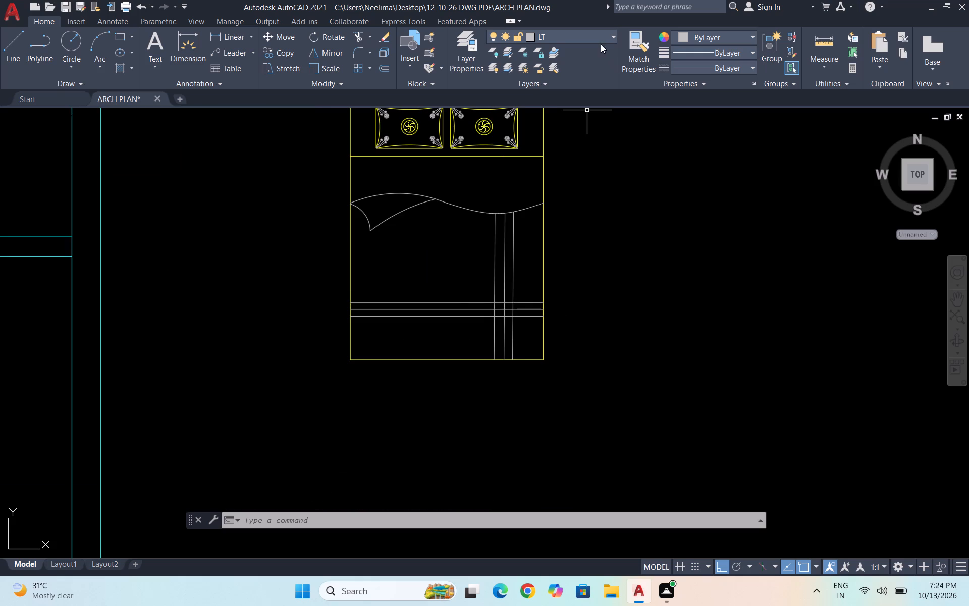
pyautogui.click(464, 61)
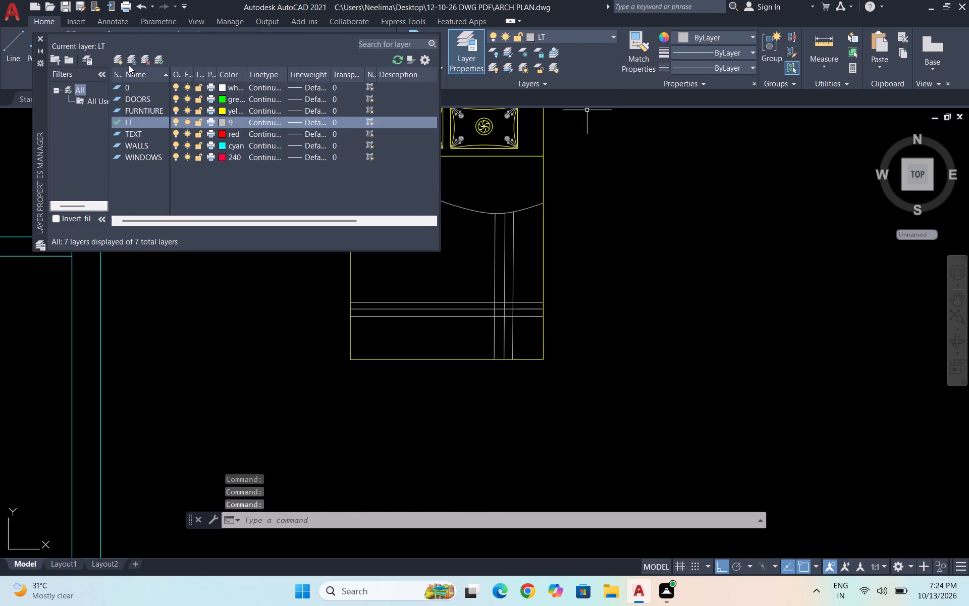
pyautogui.click(117, 60)
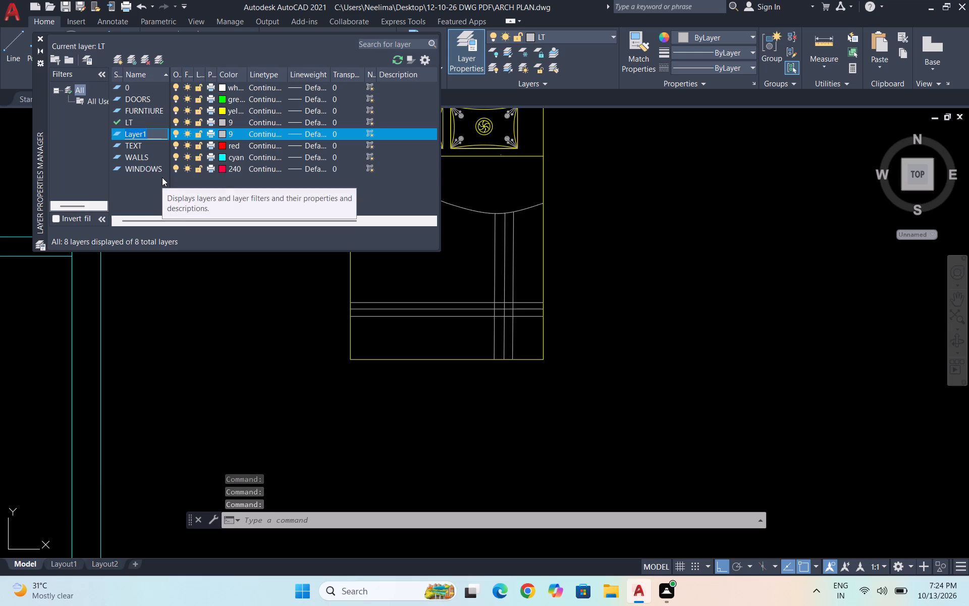
pyautogui.write('FLT')
pyautogui.click(222, 132)
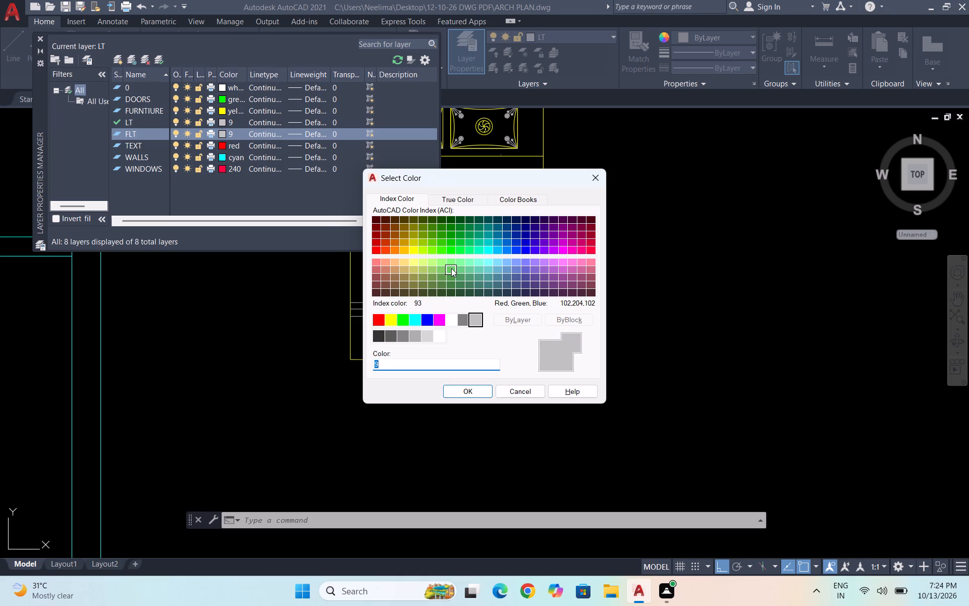
pyautogui.click(451, 268)
pyautogui.click(474, 388)
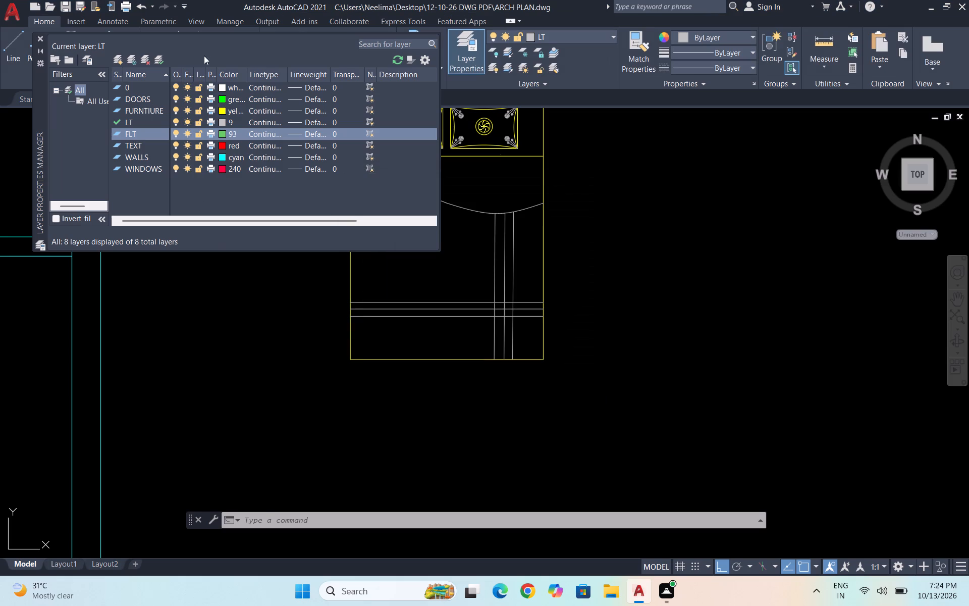
pyautogui.click(159, 60)
pyautogui.click(38, 35)
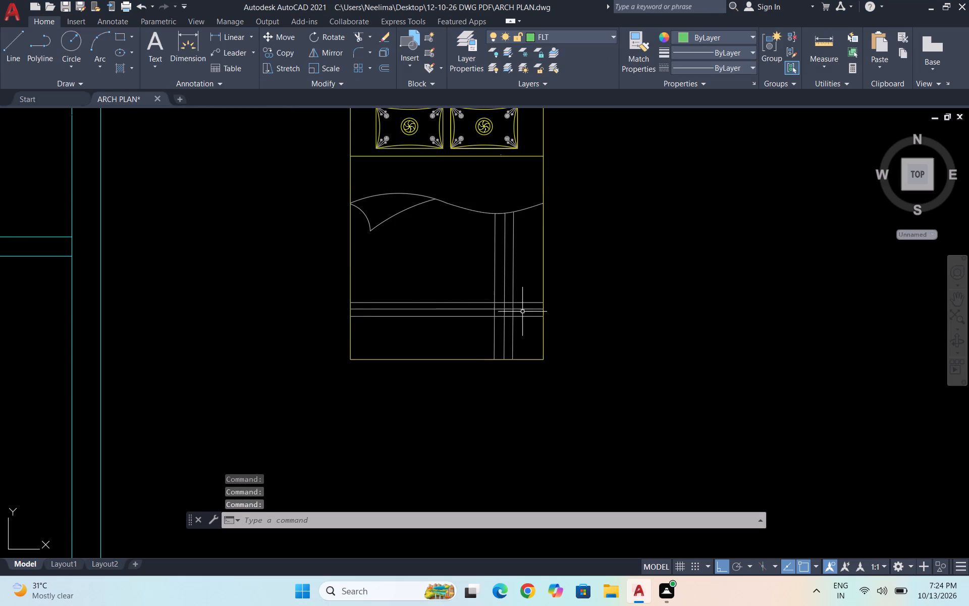
# Move the blanket's vertical and horizontal lines, wavy edge and both fold arcs to the FLT layer.
pyautogui.moveTo(526, 330); pyautogui.dragTo(516, 320)
pyautogui.click(439, 238)
pyautogui.moveTo(464, 229); pyautogui.dragTo(442, 215)
pyautogui.click(376, 178)
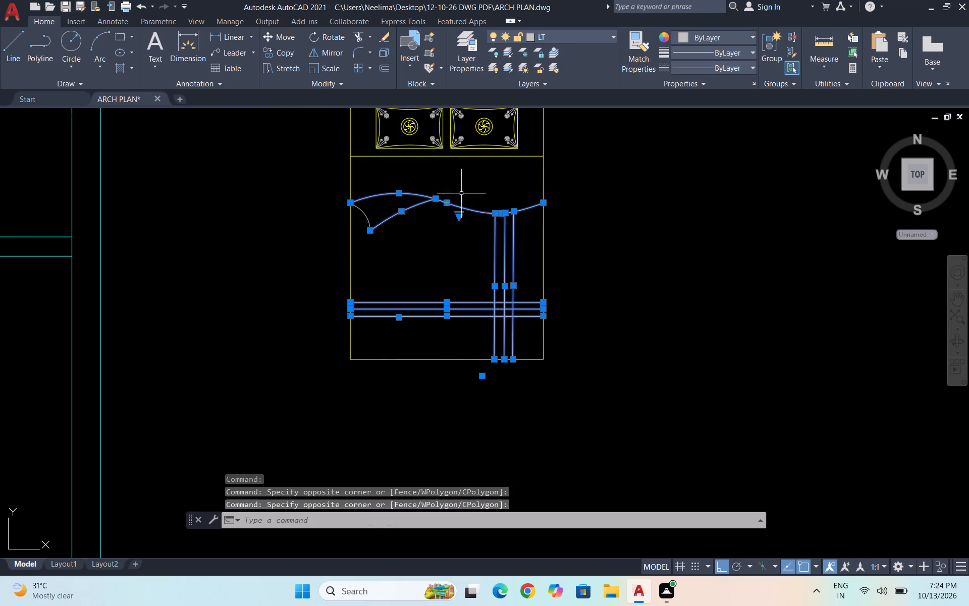
pyautogui.click(374, 218)
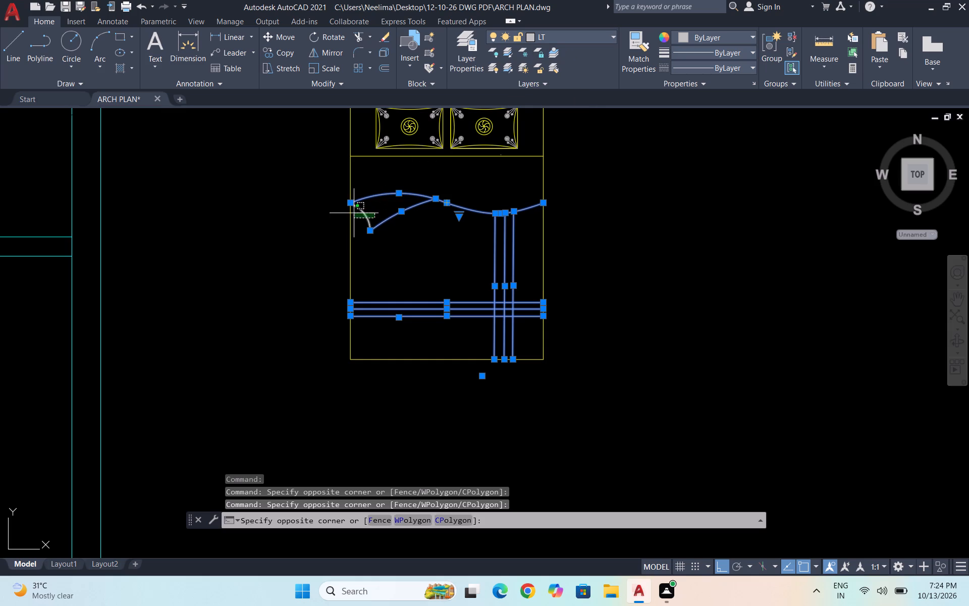
pyautogui.click(354, 213)
pyautogui.click(563, 32)
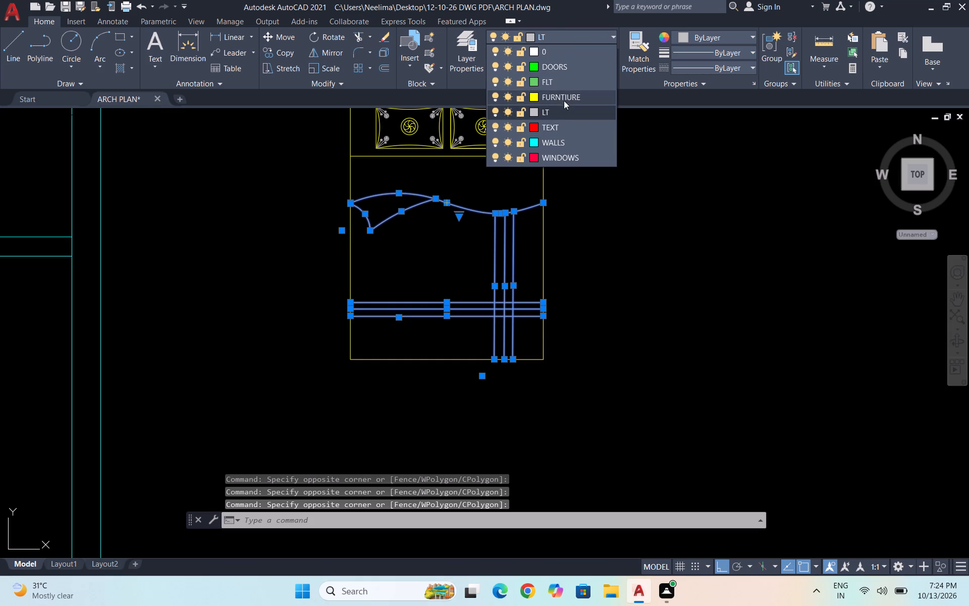
pyautogui.click(558, 79)
pyautogui.press('Escape')
# Copy the finished bed from its top-left corner into the upper-left bedroom, with its head just below the top wall.
pyautogui.scroll(-3, 539, 221)
pyautogui.scroll(-1, 485, 267)
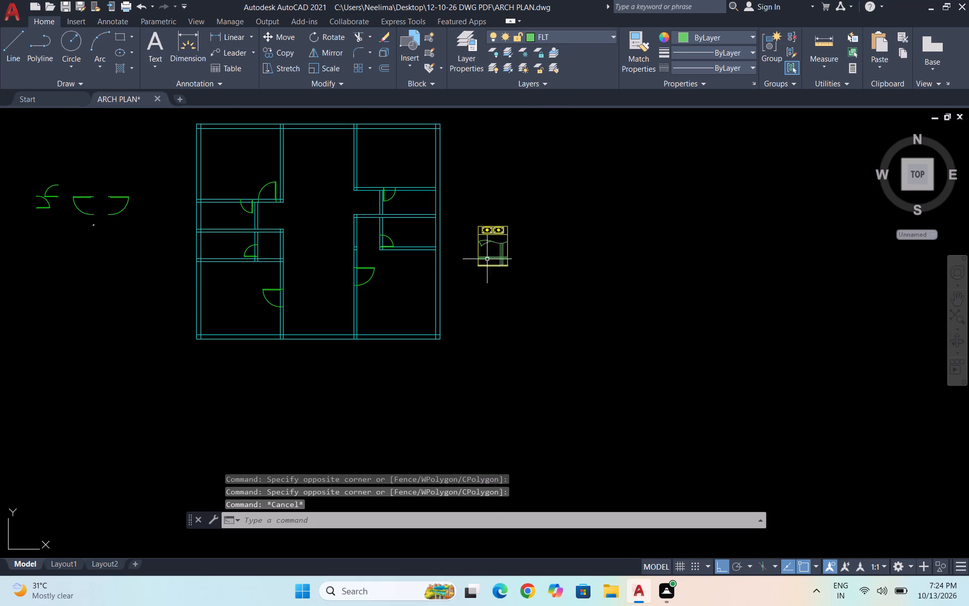
pyautogui.scroll(1, 485, 232)
pyautogui.moveTo(597, 356); pyautogui.dragTo(572, 336)
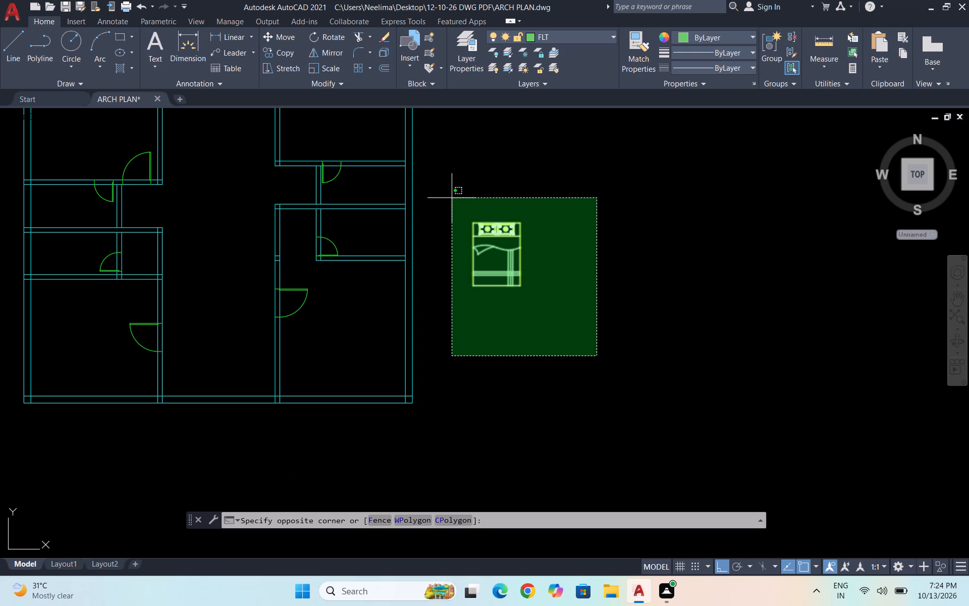
pyautogui.click(452, 198)
pyautogui.write('CO')
pyautogui.press('Return')
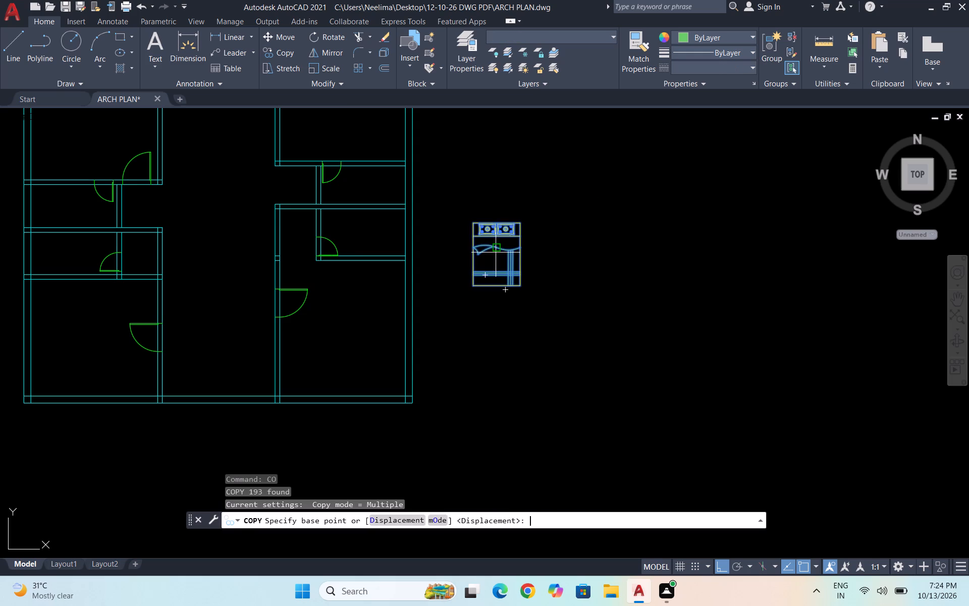
pyautogui.scroll(2, 479, 225)
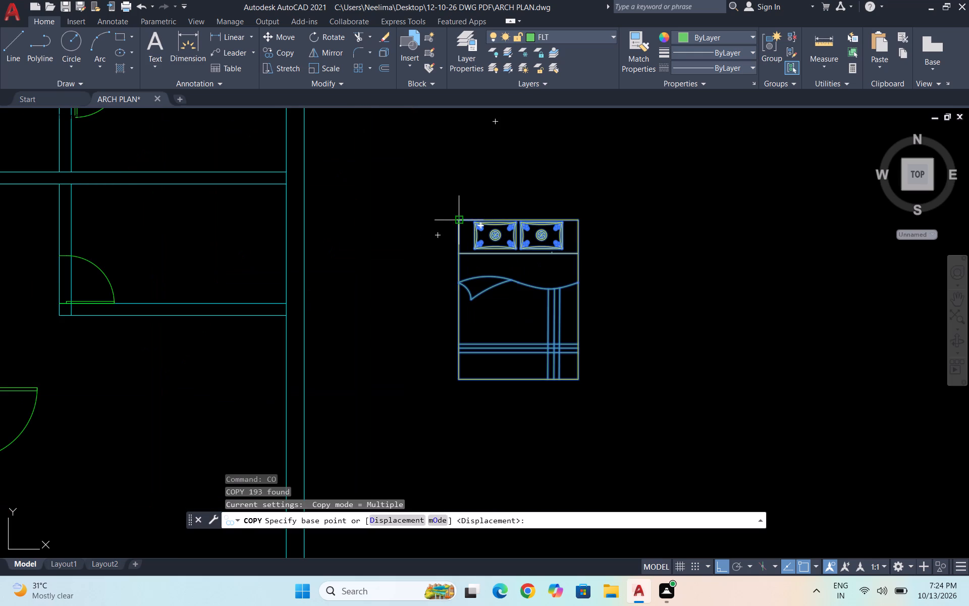
pyautogui.click(460, 221)
pyautogui.scroll(-3, 491, 216)
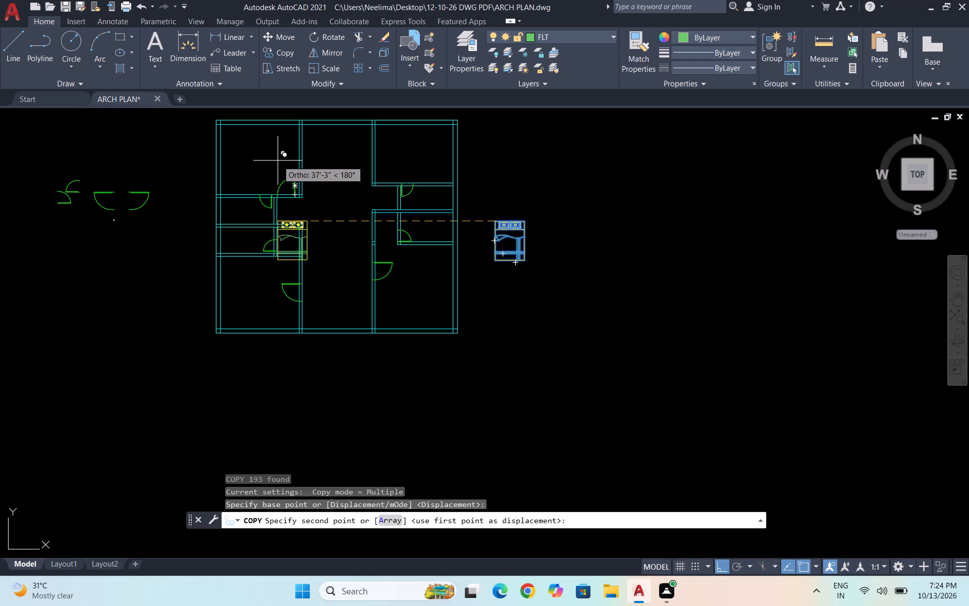
pyautogui.press('F8')
pyautogui.scroll(2, 243, 128)
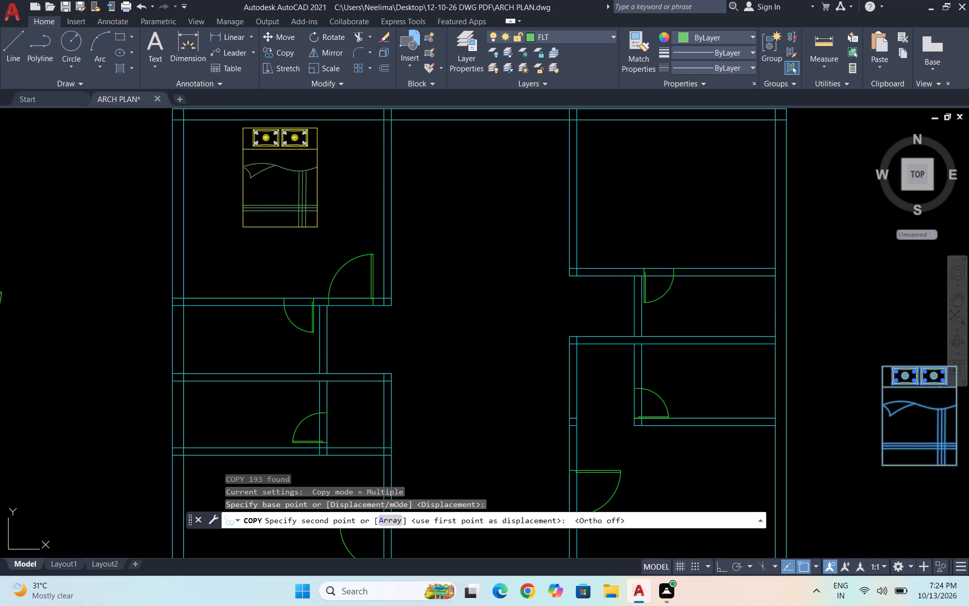
pyautogui.scroll(1, 221, 137)
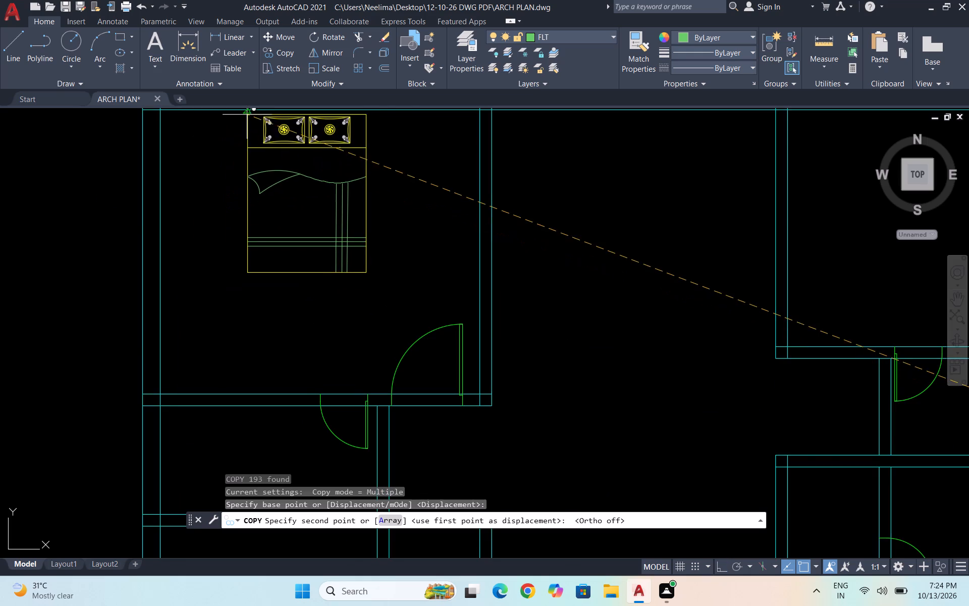
pyautogui.scroll(1, 247, 115)
pyautogui.scroll(-1, 212, 141)
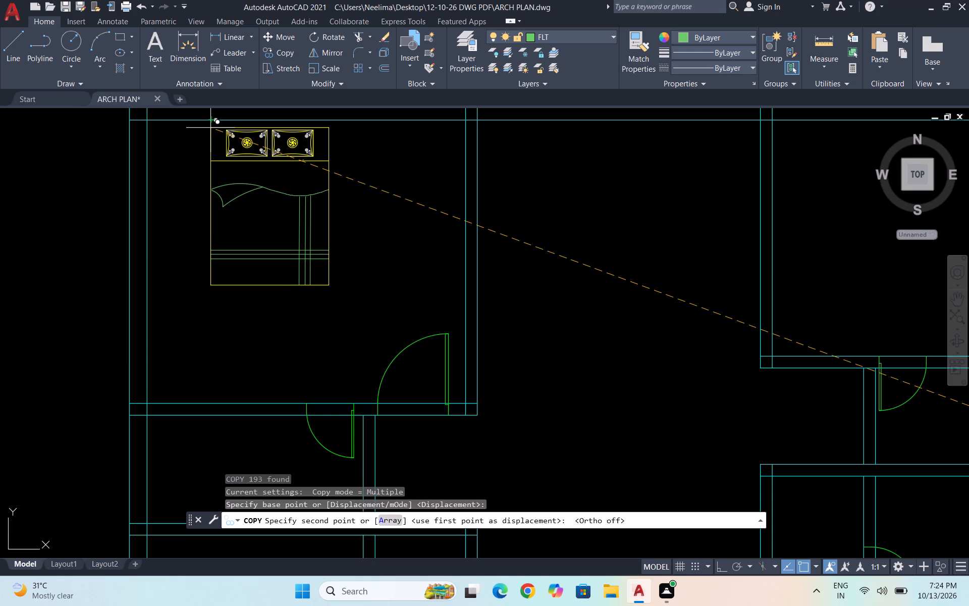
pyautogui.click(210, 128)
pyautogui.scroll(-2, 240, 187)
pyautogui.press('Escape')
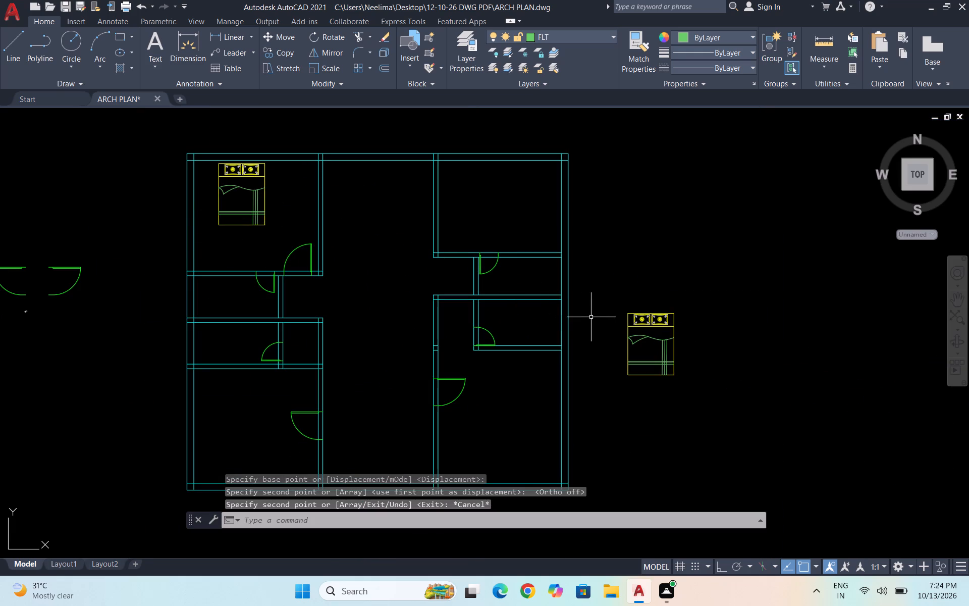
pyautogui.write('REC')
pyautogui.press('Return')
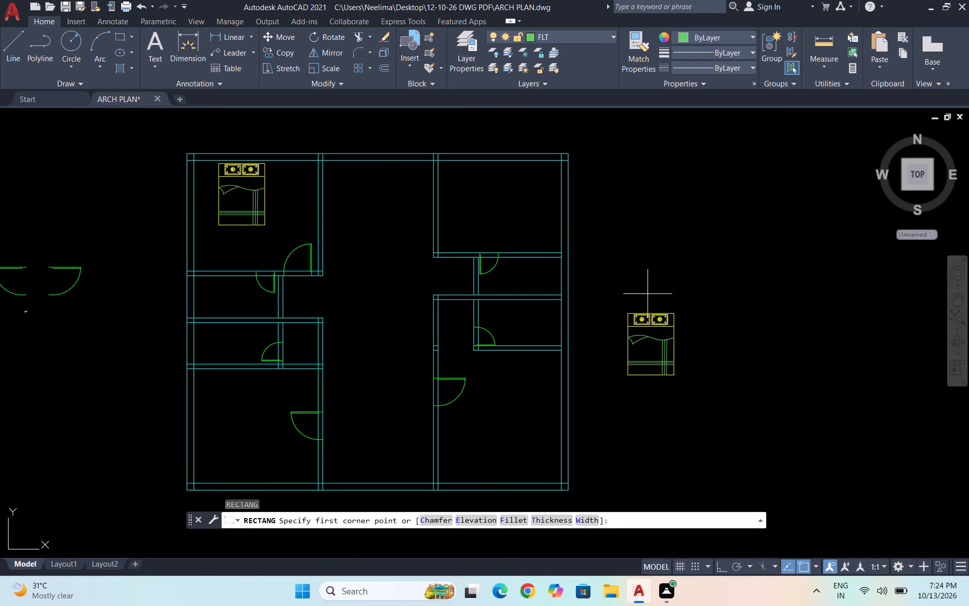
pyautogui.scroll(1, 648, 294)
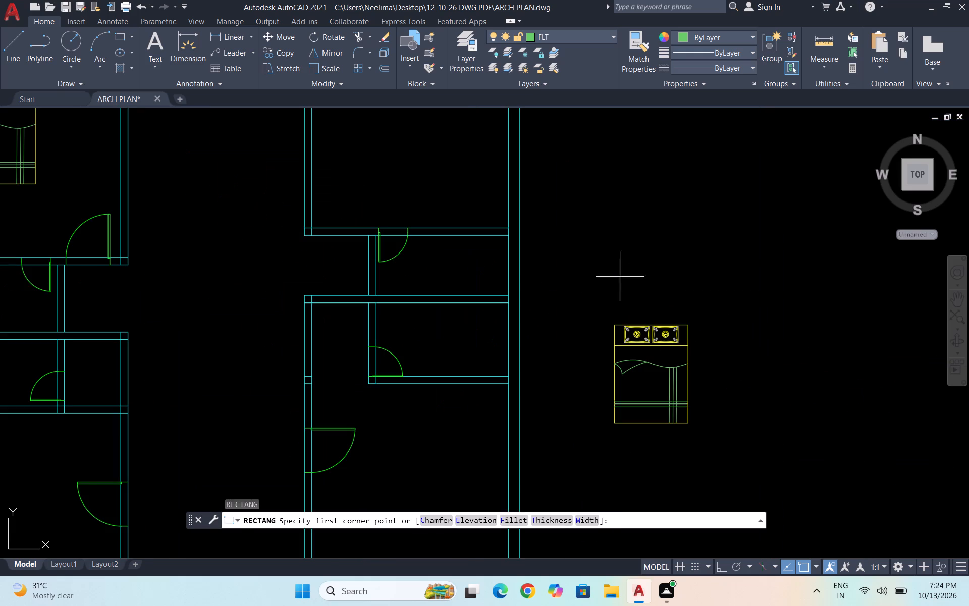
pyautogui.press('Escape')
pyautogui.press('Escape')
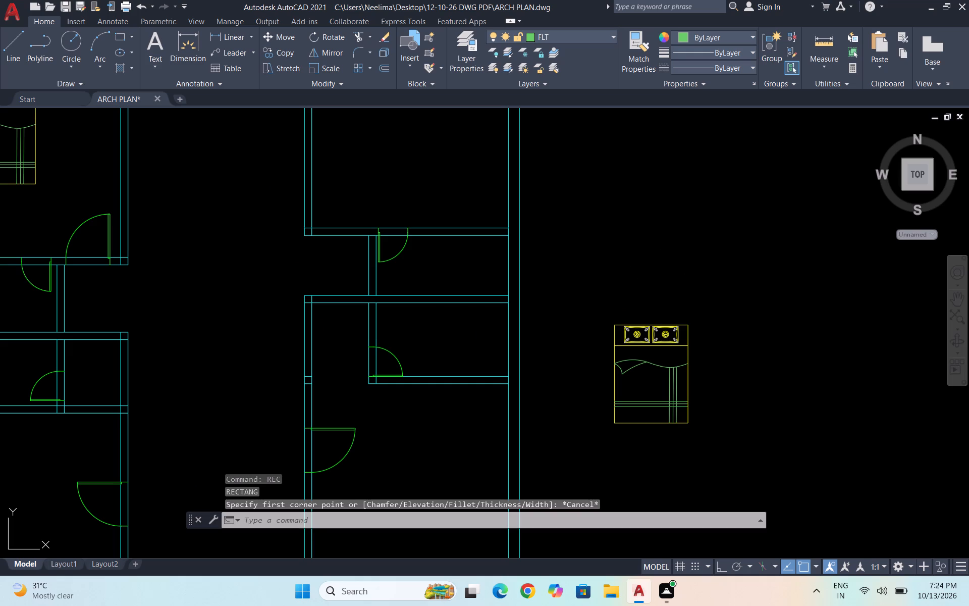
# Draw a rectangle about 1'-11" by 1'-5" above the original bed on the FURNTIURE layer.
pyautogui.click(593, 37)
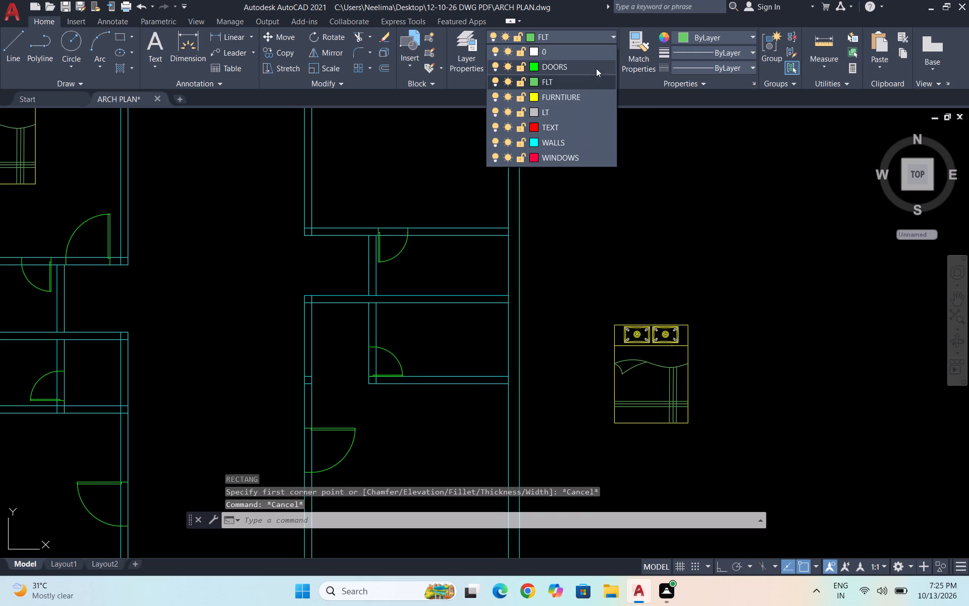
pyautogui.click(594, 95)
pyautogui.write('REC')
pyautogui.press('Return')
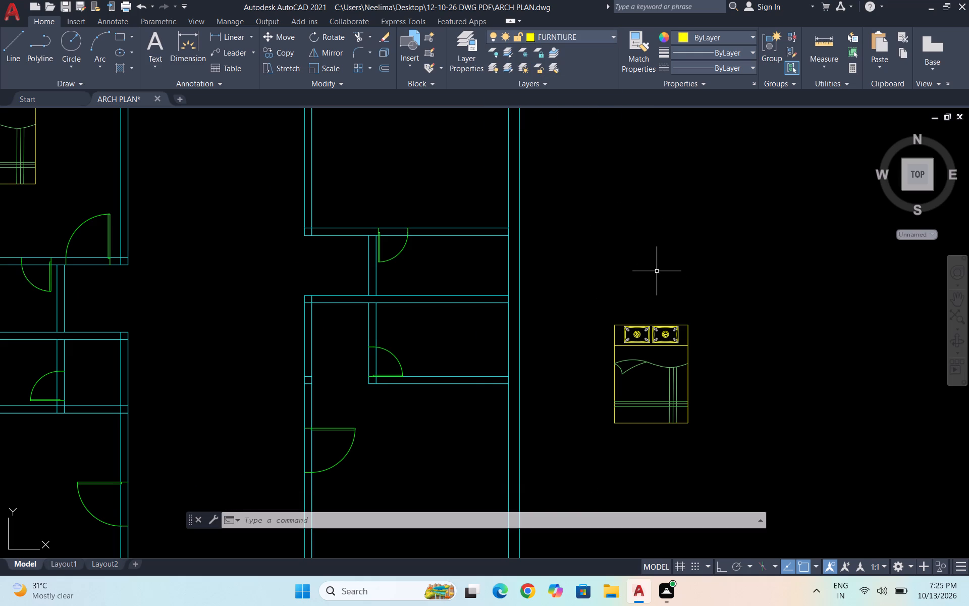
pyautogui.click(656, 273)
pyautogui.press('Escape')
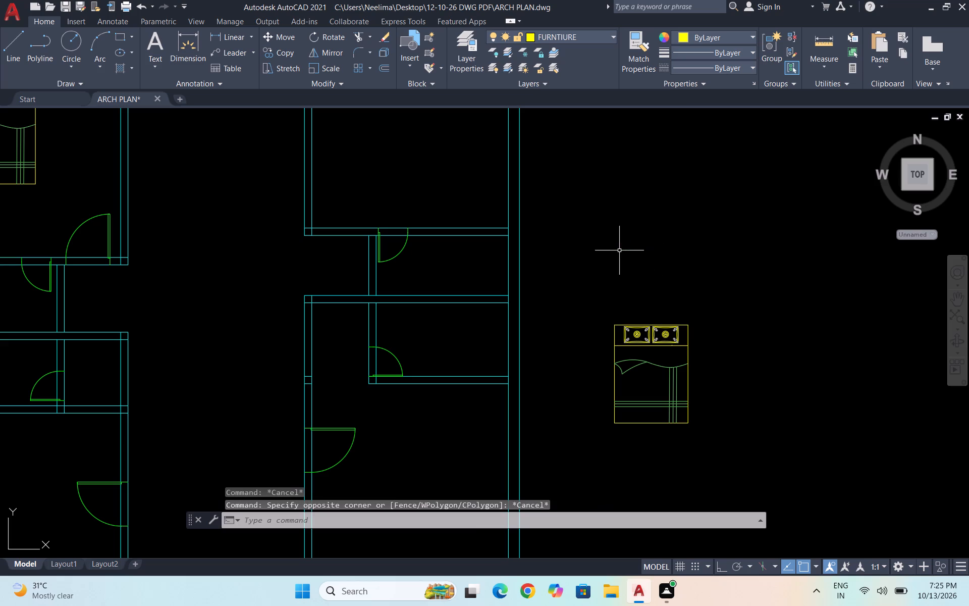
pyautogui.write('REC')
pyautogui.press('Return')
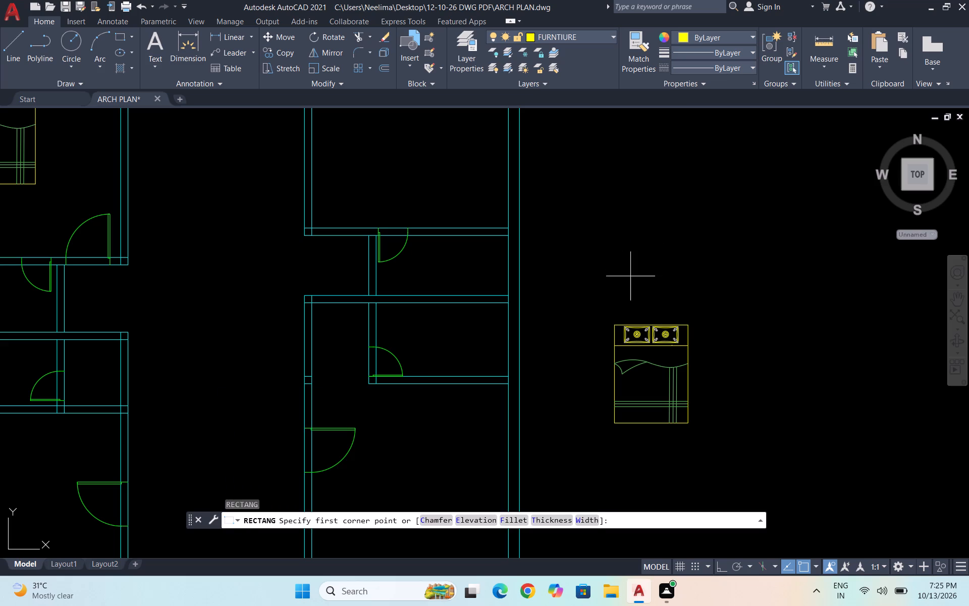
pyautogui.click(635, 270)
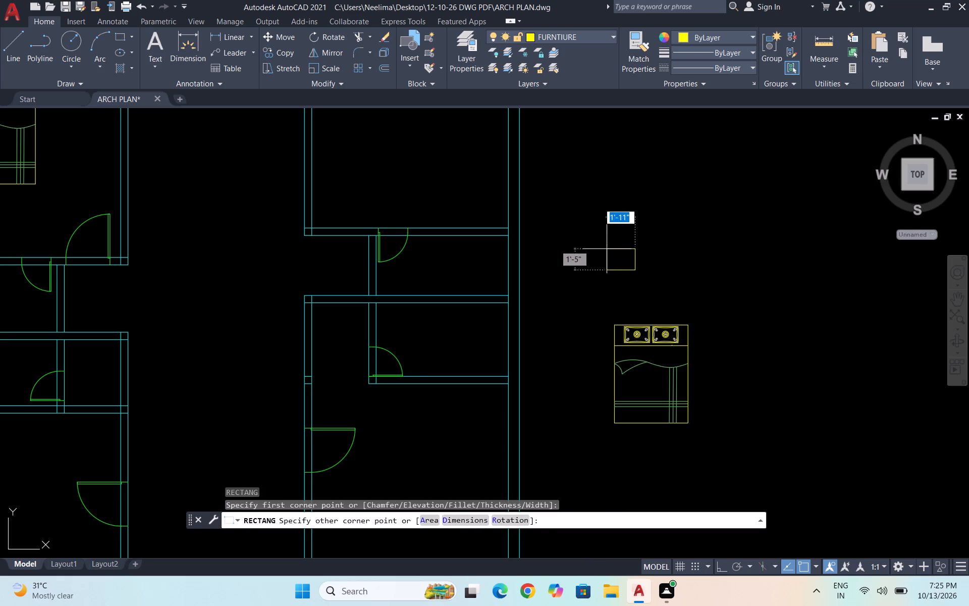
pyautogui.click(607, 249)
# Draw two concentric circles at the small rectangle's center, with radii of about 3" and 2".
pyautogui.scroll(5, 628, 257)
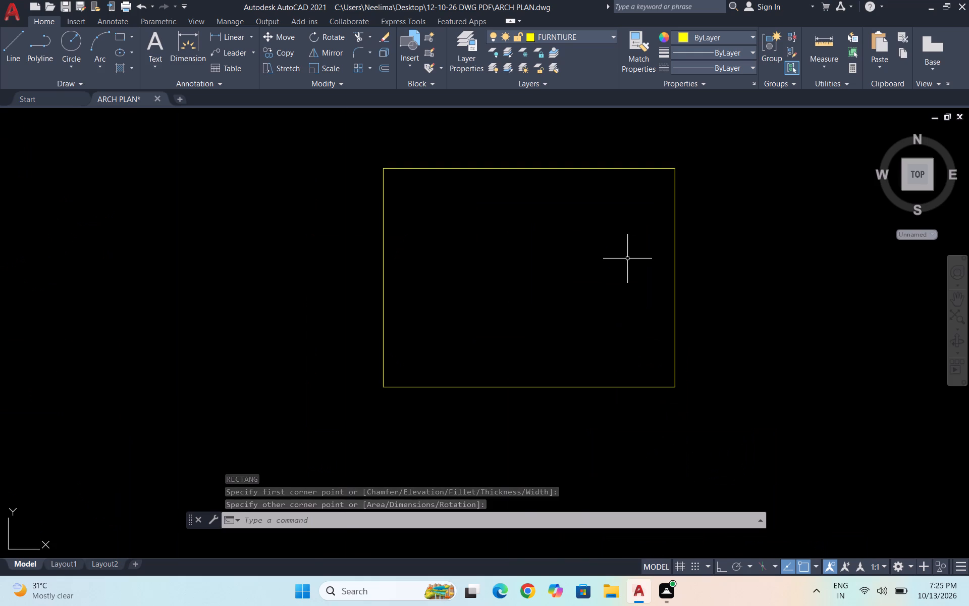
pyautogui.press('c')
pyautogui.press('Return')
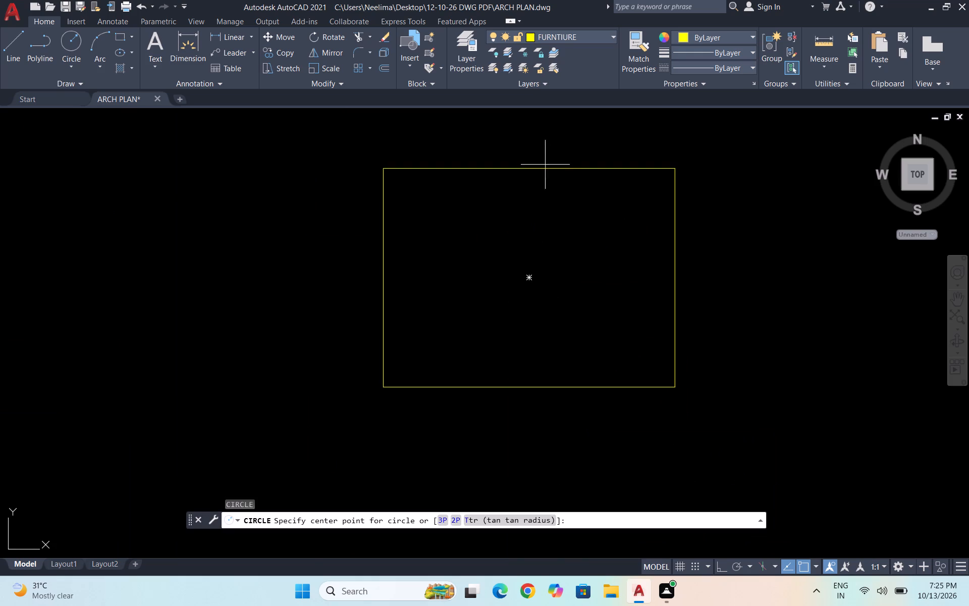
pyautogui.click(528, 276)
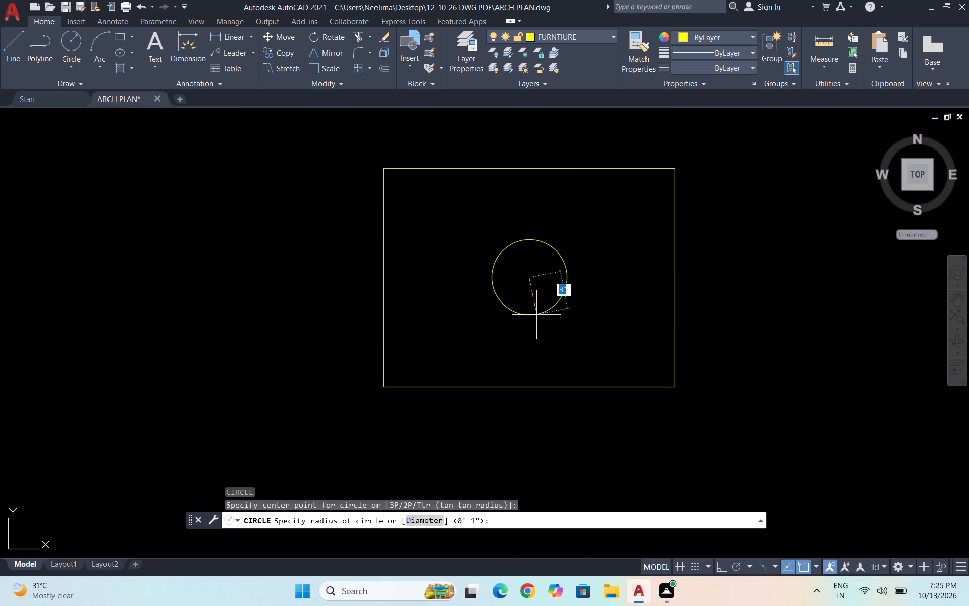
pyautogui.click(536, 318)
pyautogui.scroll(2, 527, 279)
pyautogui.press('c')
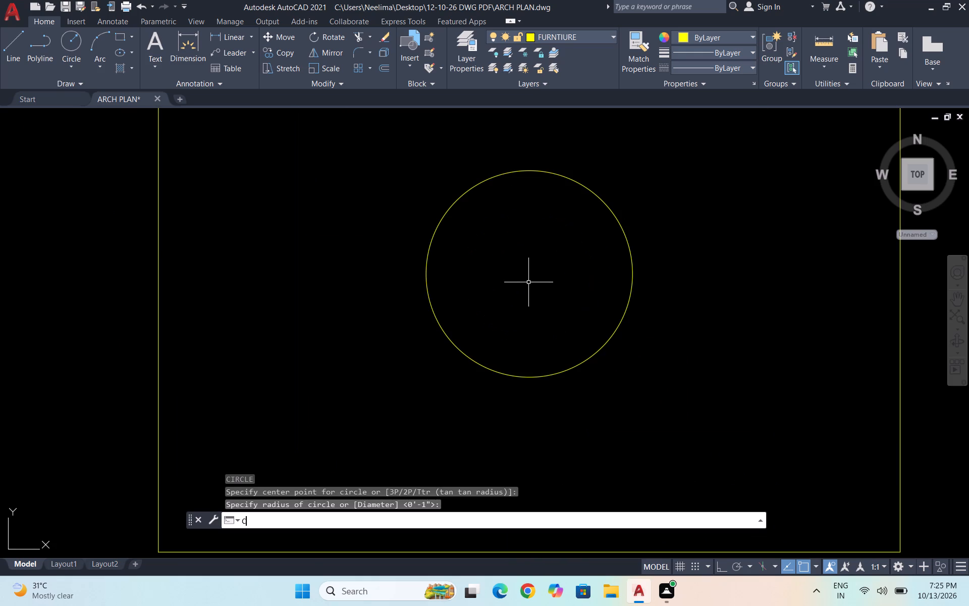
pyautogui.press('Return')
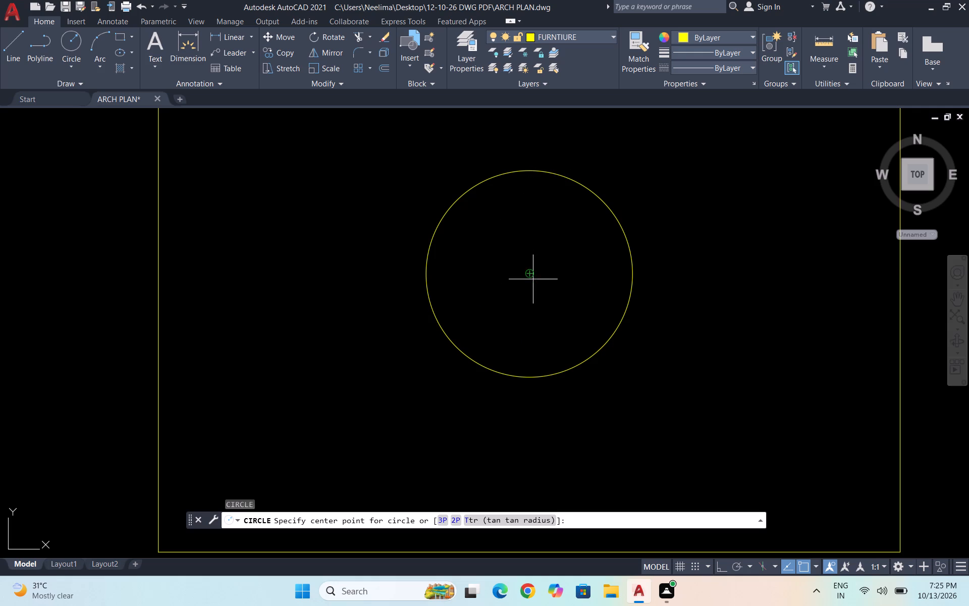
pyautogui.click(532, 276)
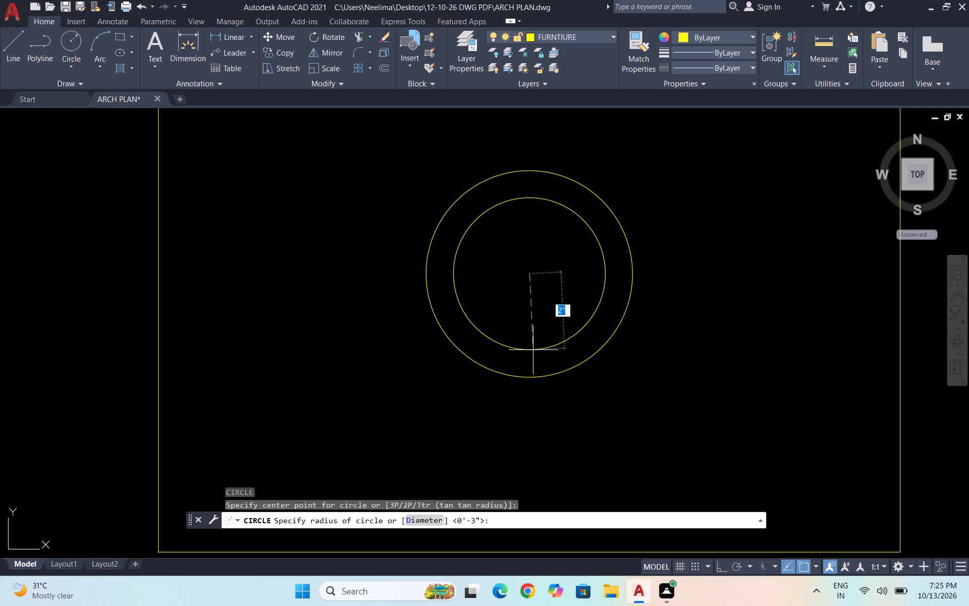
pyautogui.click(533, 350)
pyautogui.press('Escape')
# Draw a short vertical line joining the top quadrant points of the outer and inner circles.
pyautogui.press('l')
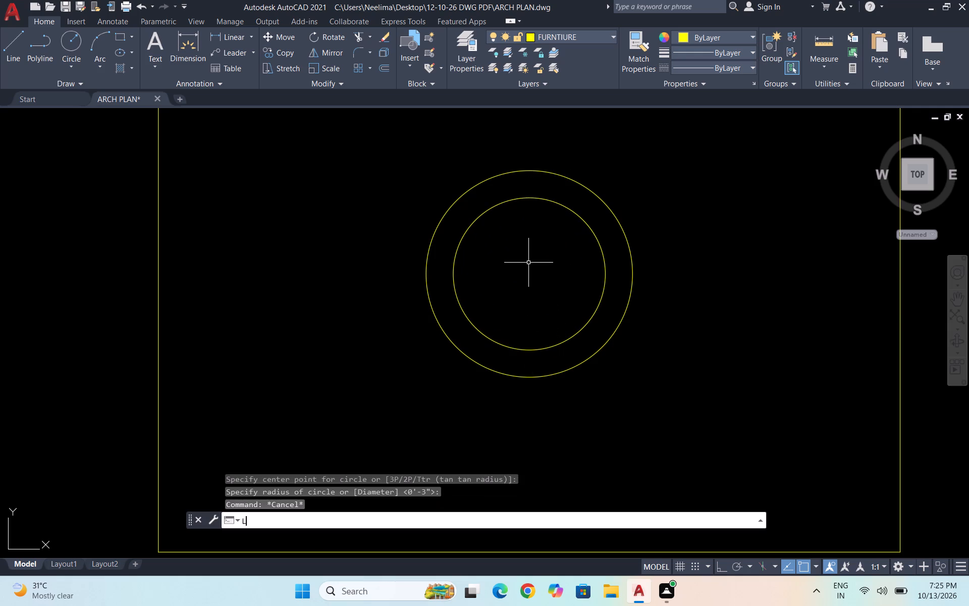
pyautogui.press('Return')
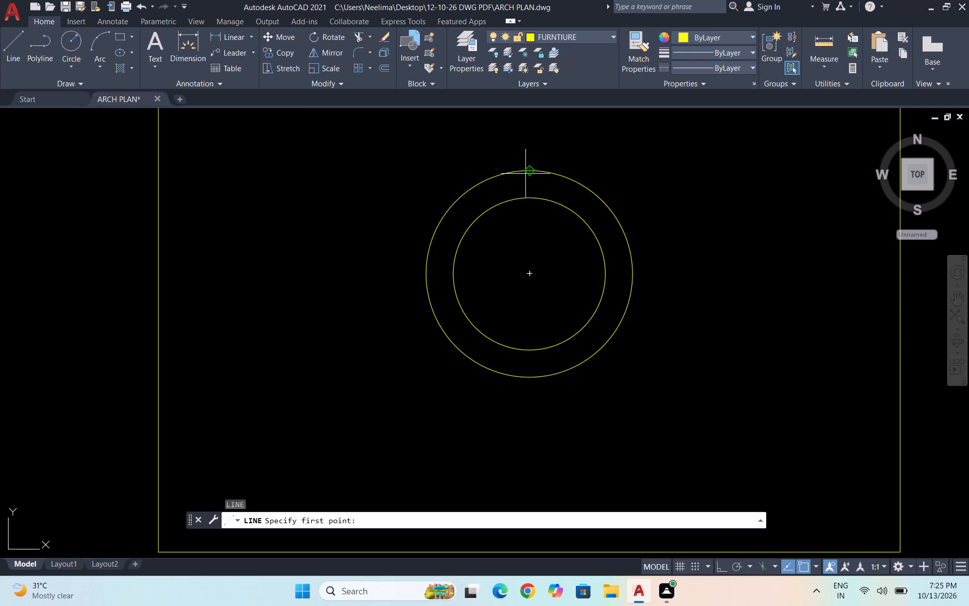
pyautogui.click(531, 171)
pyautogui.click(528, 195)
pyautogui.press('Escape')
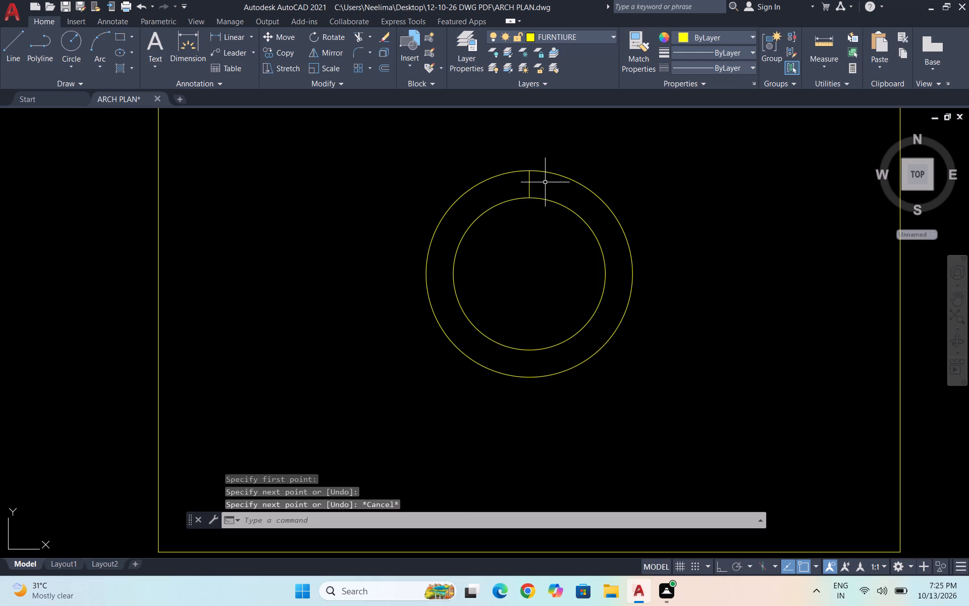
# Polar-array the short line around the circles' center with 20 items.
pyautogui.click(543, 184)
pyautogui.click(506, 178)
pyautogui.write('AR')
pyautogui.press('Return')
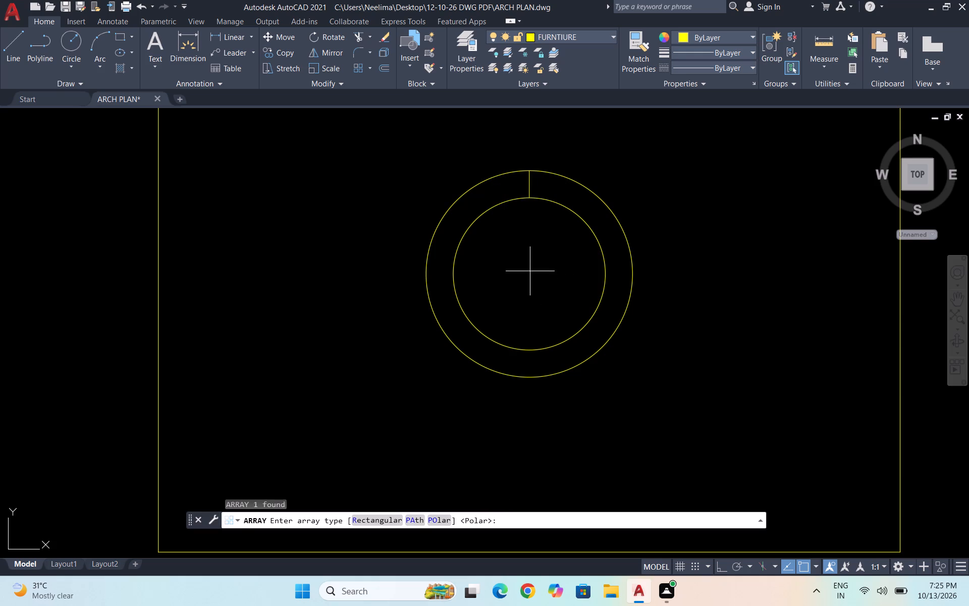
pyautogui.click(432, 518)
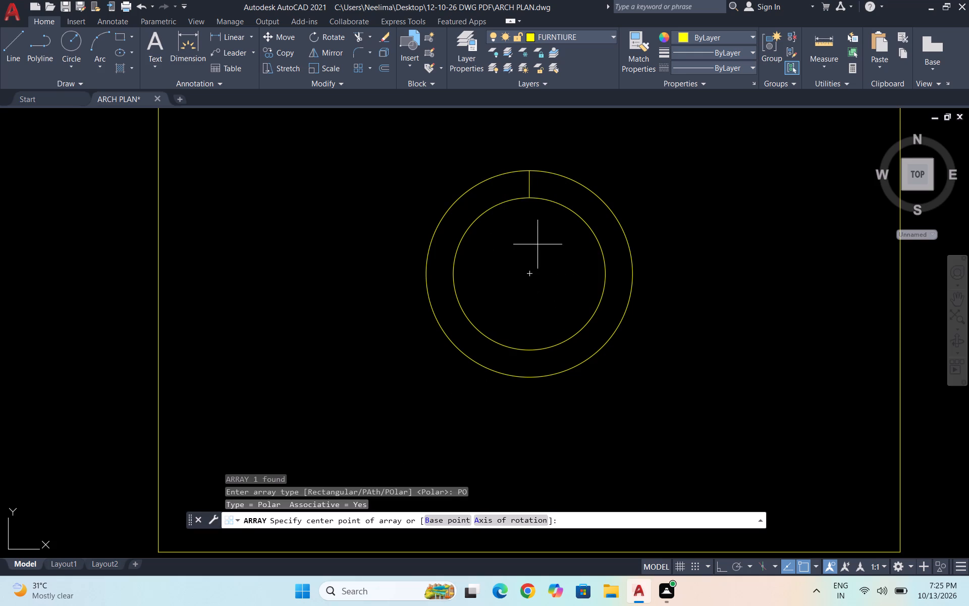
pyautogui.click(527, 273)
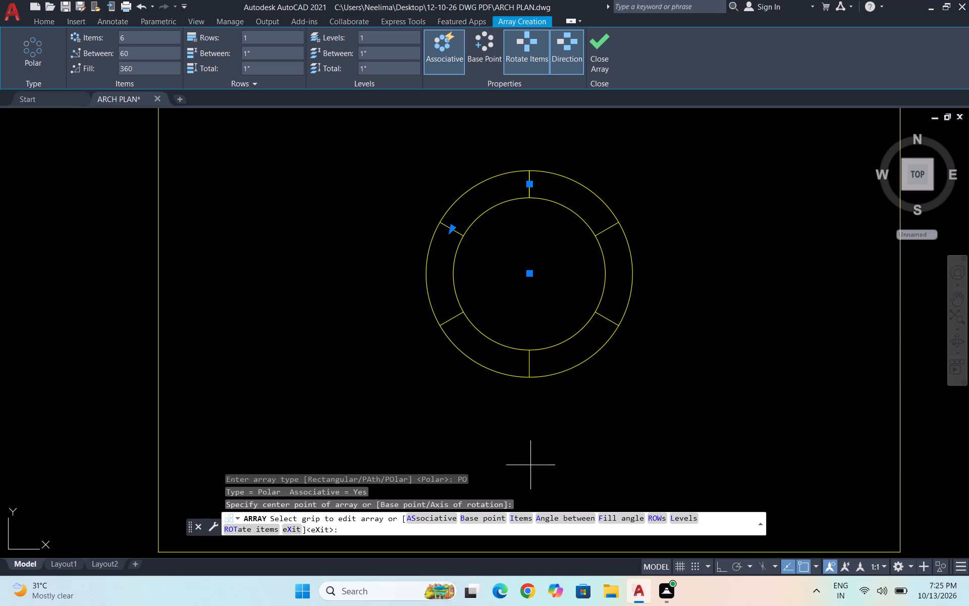
pyautogui.click(525, 516)
pyautogui.click(542, 527)
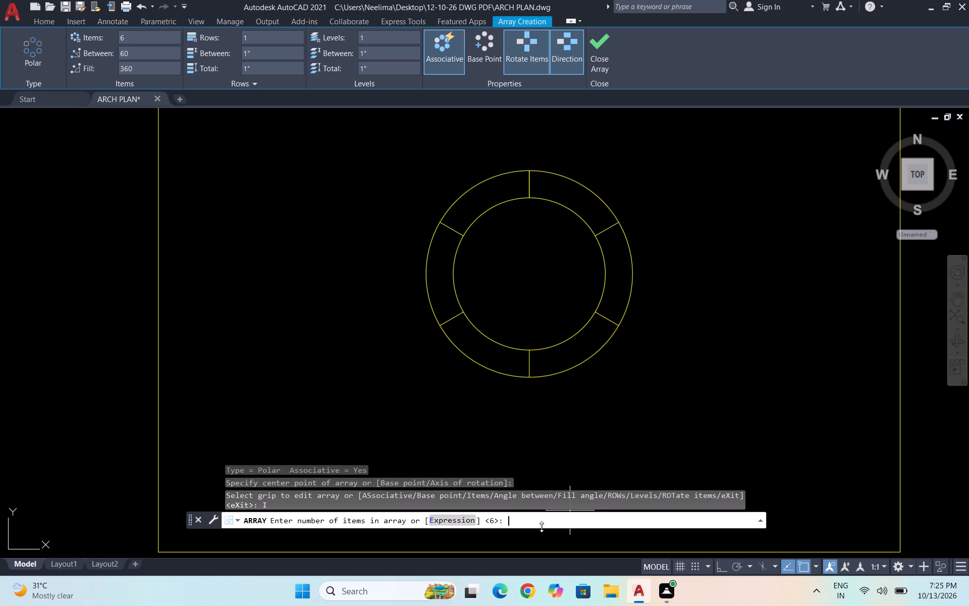
pyautogui.write('12')
pyautogui.press('Return')
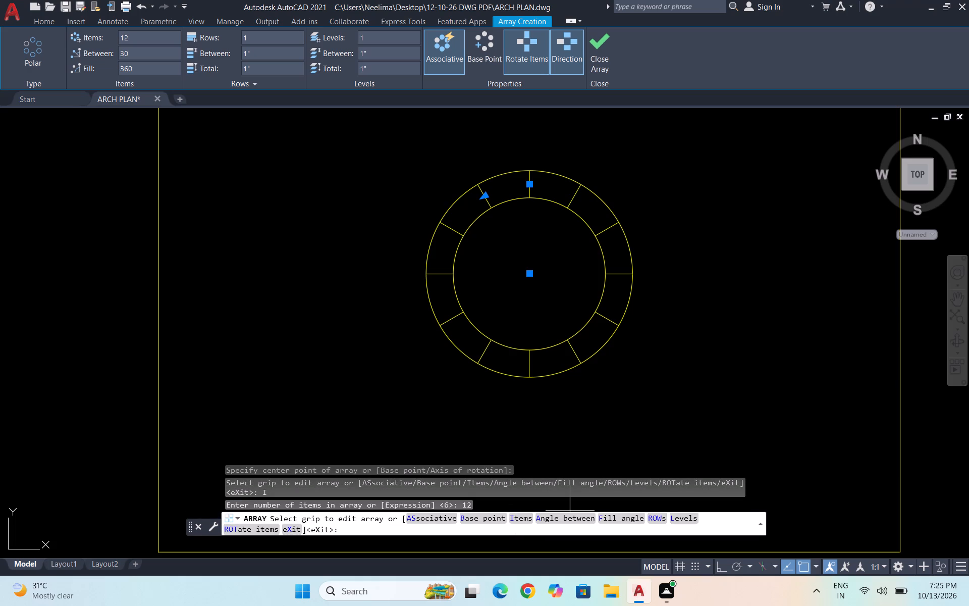
pyautogui.click(527, 518)
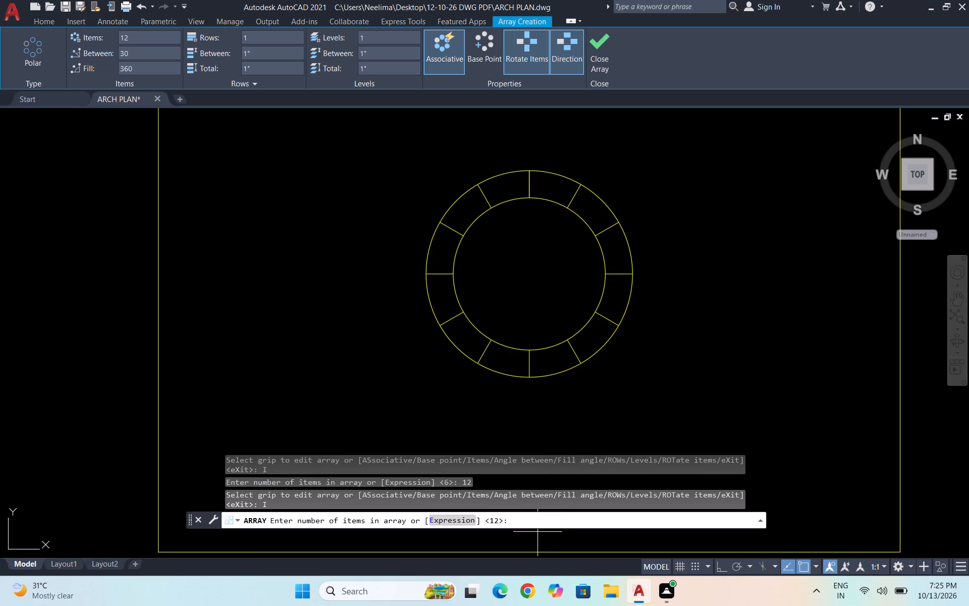
pyautogui.write('20')
pyautogui.press('Return')
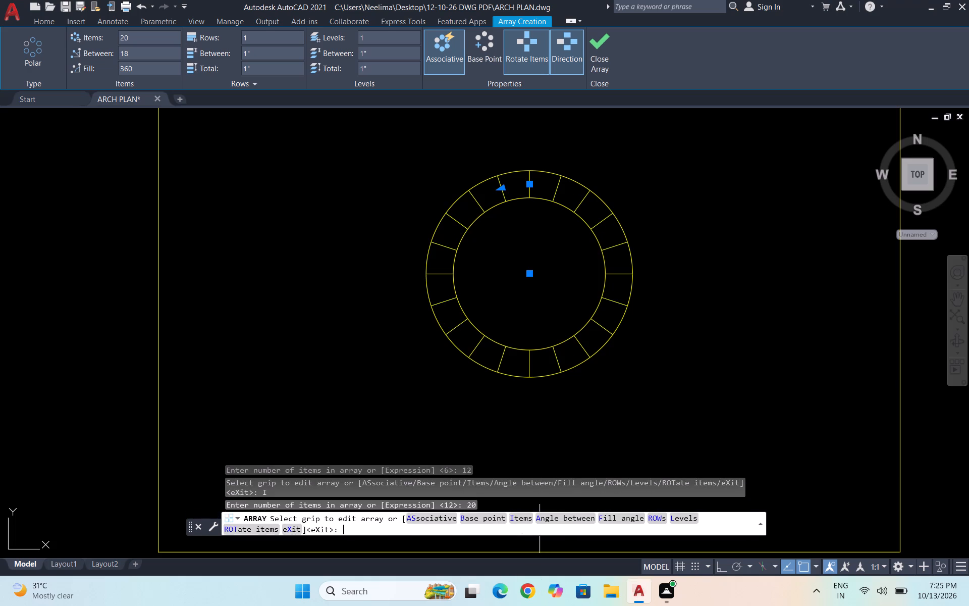
pyautogui.click(595, 68)
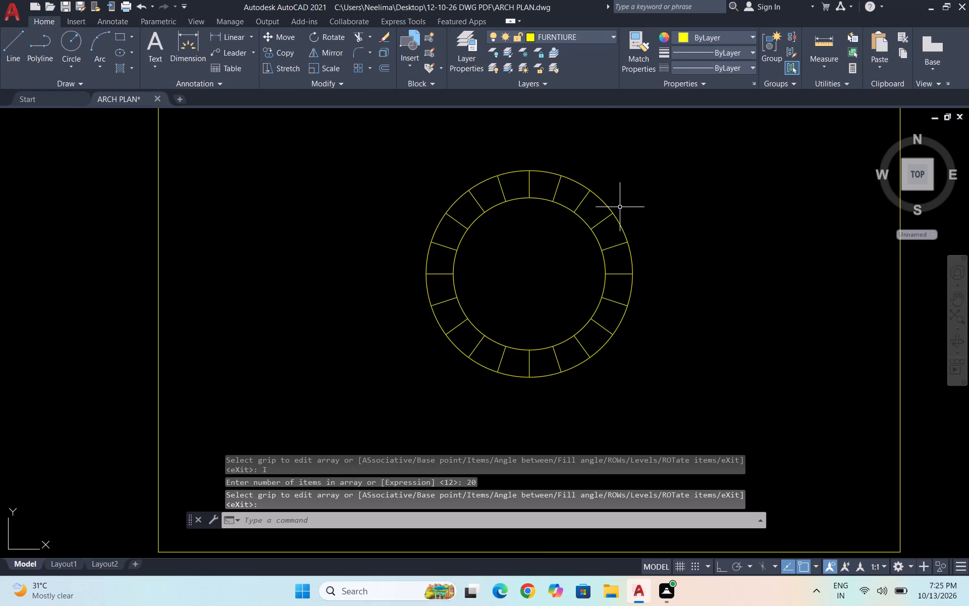
pyautogui.press('Escape')
pyautogui.scroll(-5, 636, 201)
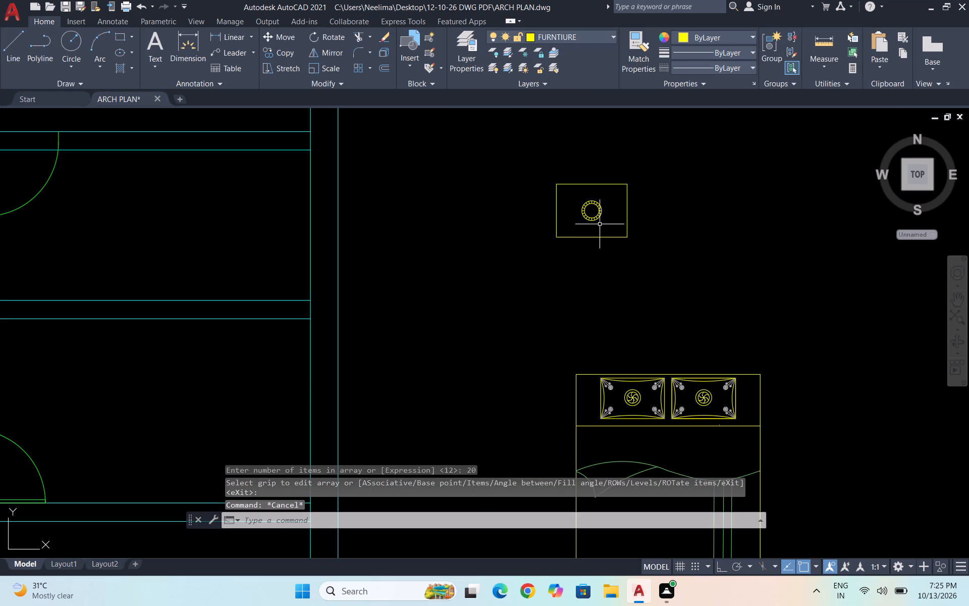
# Copy the ringed lamp circles by their center into the empty space beside the small table.
pyautogui.scroll(3, 596, 210)
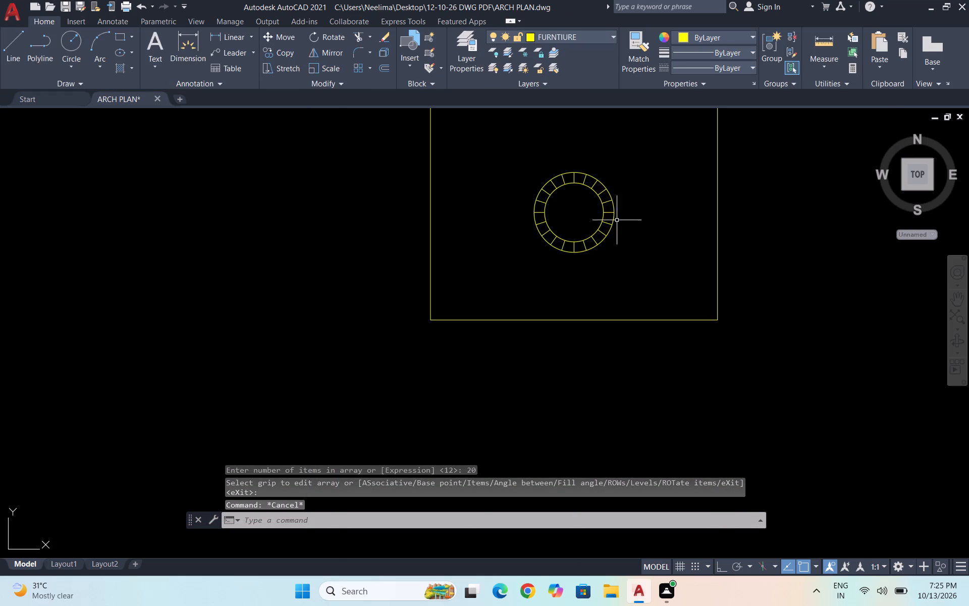
pyautogui.moveTo(625, 246); pyautogui.dragTo(602, 223)
pyautogui.click(529, 167)
pyautogui.write('CO')
pyautogui.press('Return')
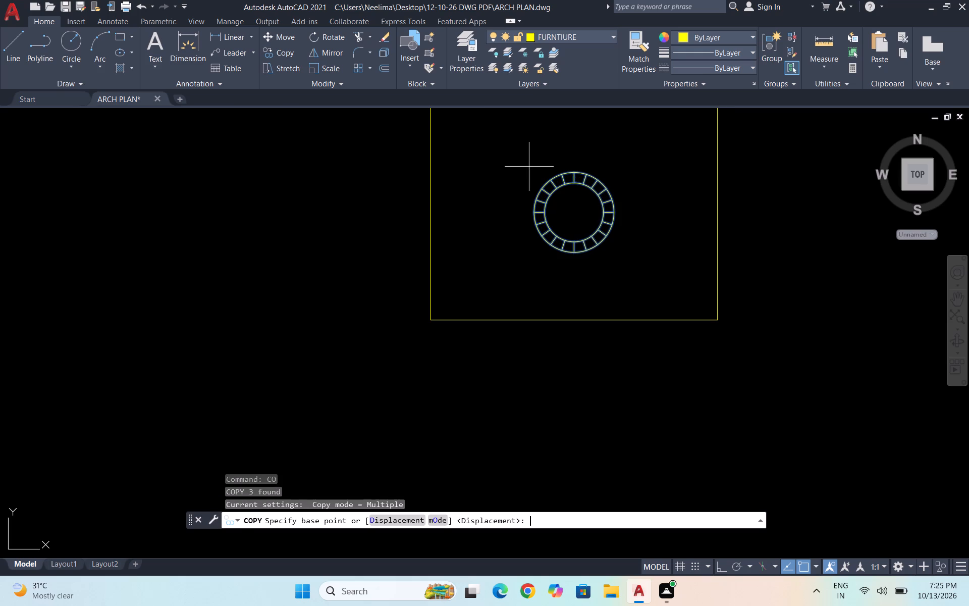
pyautogui.click(574, 213)
pyautogui.click(270, 236)
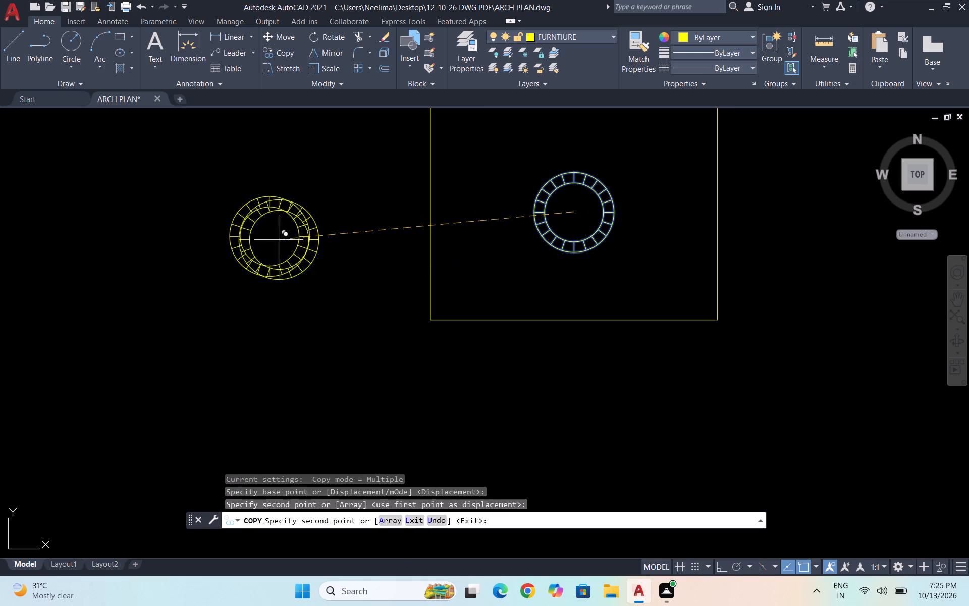
pyautogui.press('Escape')
# Scale the copied lamp ring down about its center to roughly a quarter of its size.
pyautogui.moveTo(333, 282); pyautogui.dragTo(296, 262)
pyautogui.click(196, 179)
pyautogui.write('SC')
pyautogui.press('Return')
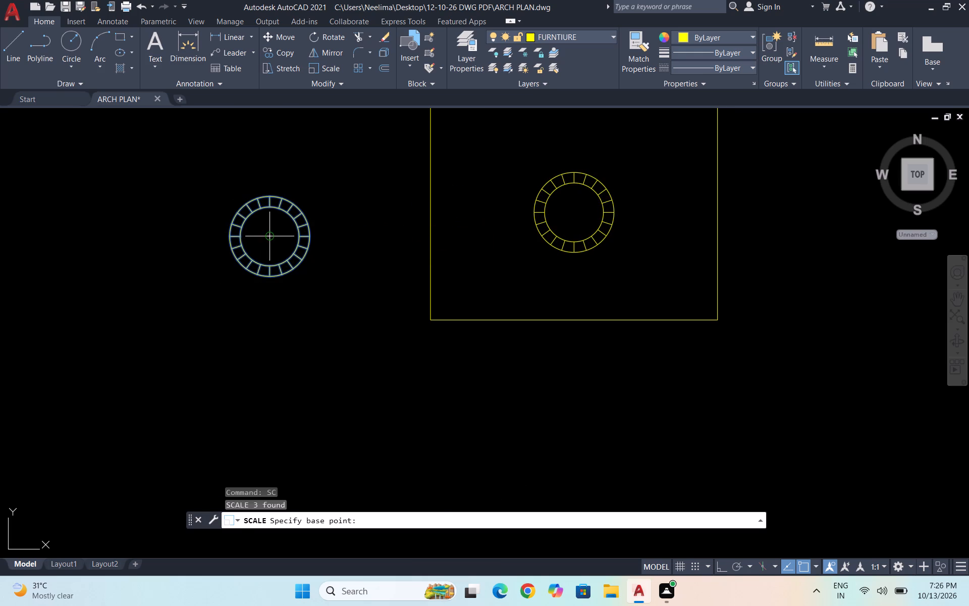
pyautogui.click(268, 237)
pyautogui.click(270, 246)
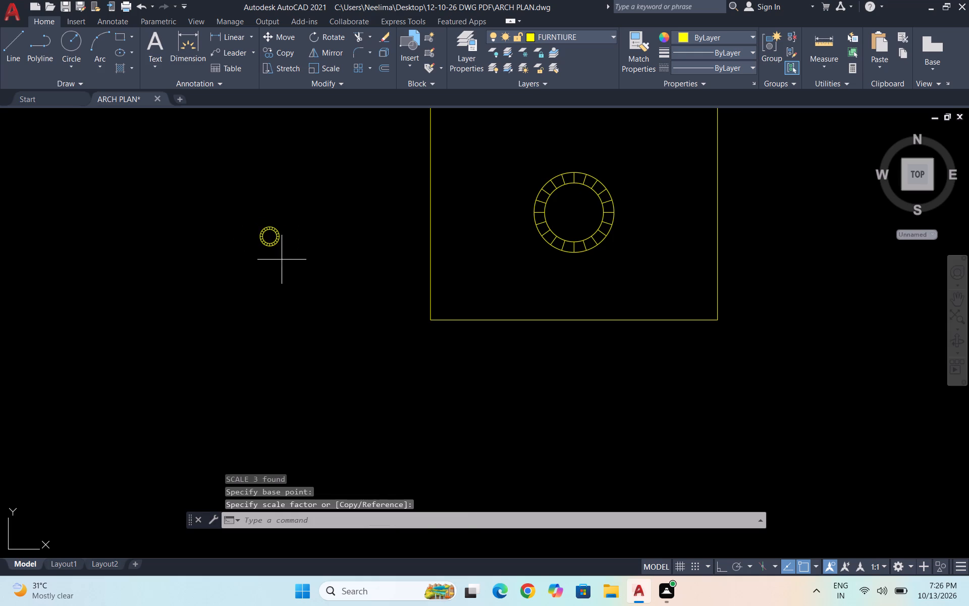
# Copy the small ring by its center onto the center of the large lamp ring on the table.
pyautogui.click(282, 260)
pyautogui.click(234, 201)
pyautogui.write('CO')
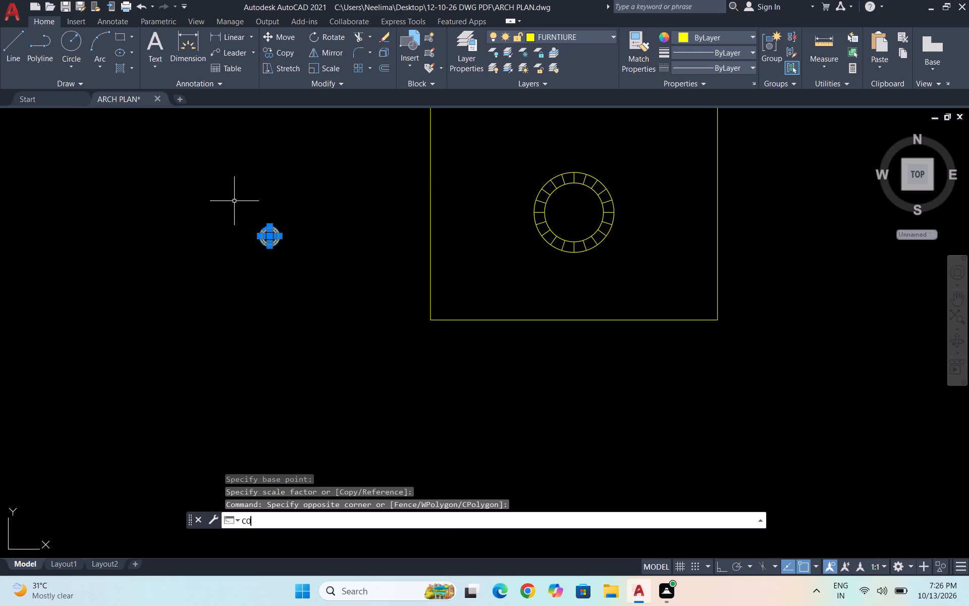
pyautogui.press('Return')
pyautogui.scroll(2, 285, 236)
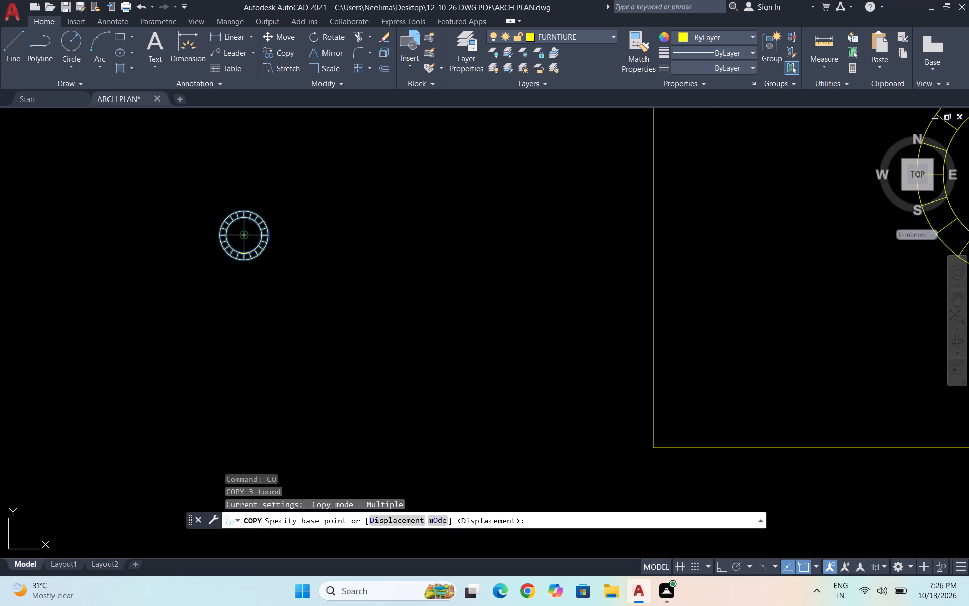
pyautogui.click(242, 236)
pyautogui.scroll(-3, 180, 232)
pyautogui.click(371, 225)
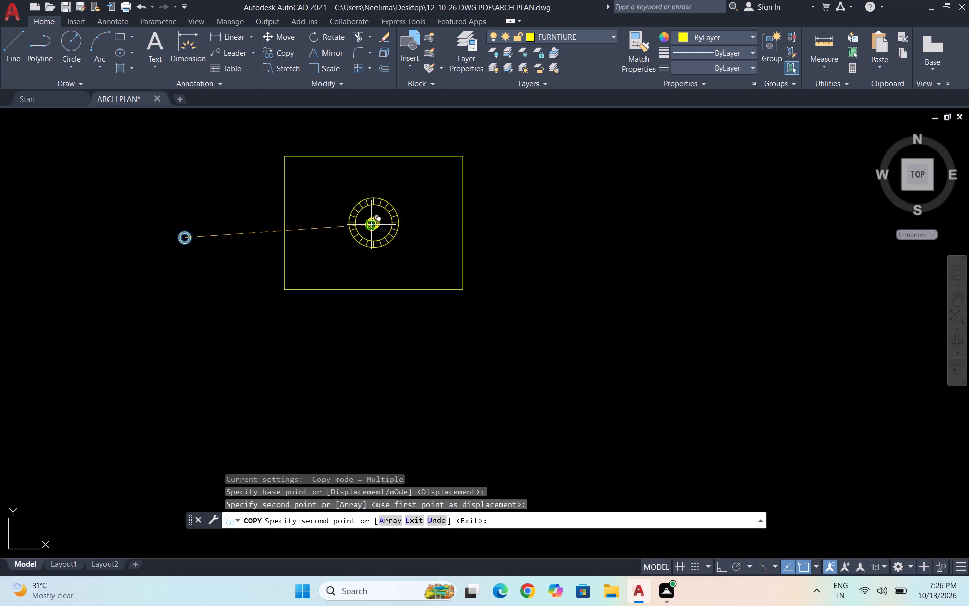
pyautogui.press('Escape')
# Erase the leftover small ring outside the table.
pyautogui.click(217, 269)
pyautogui.click(150, 212)
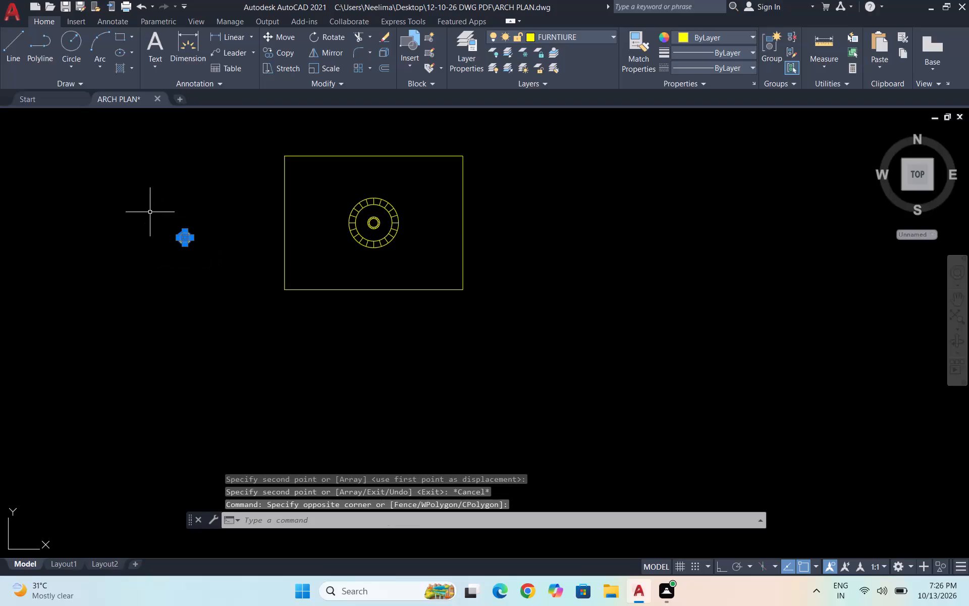
pyautogui.press('Delete')
# Copy the side table with its lamp to both sides of the bed's head in the upper-left bedroom.
pyautogui.moveTo(584, 320); pyautogui.dragTo(555, 315)
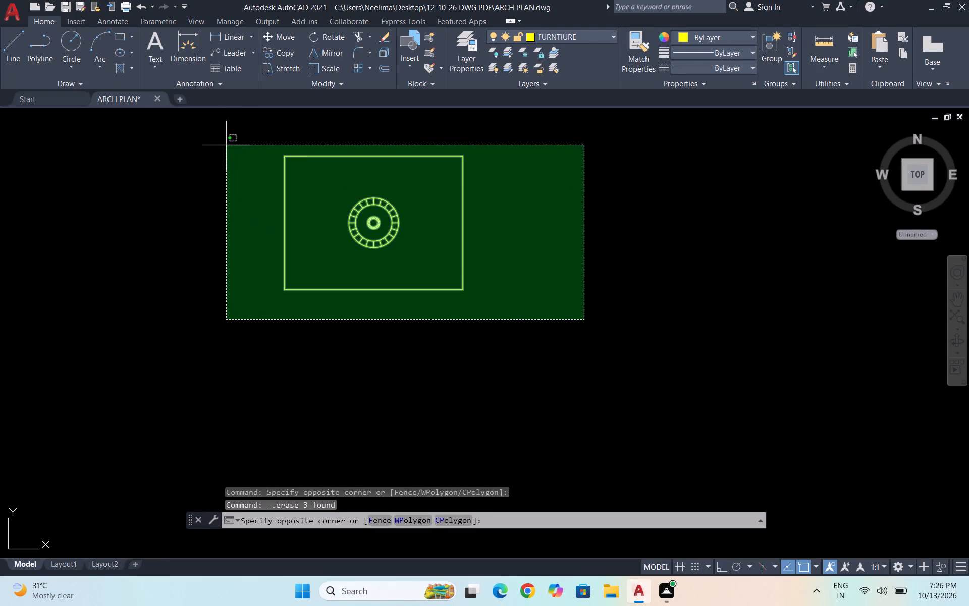
pyautogui.click(225, 130)
pyautogui.write('CO')
pyautogui.press('Return')
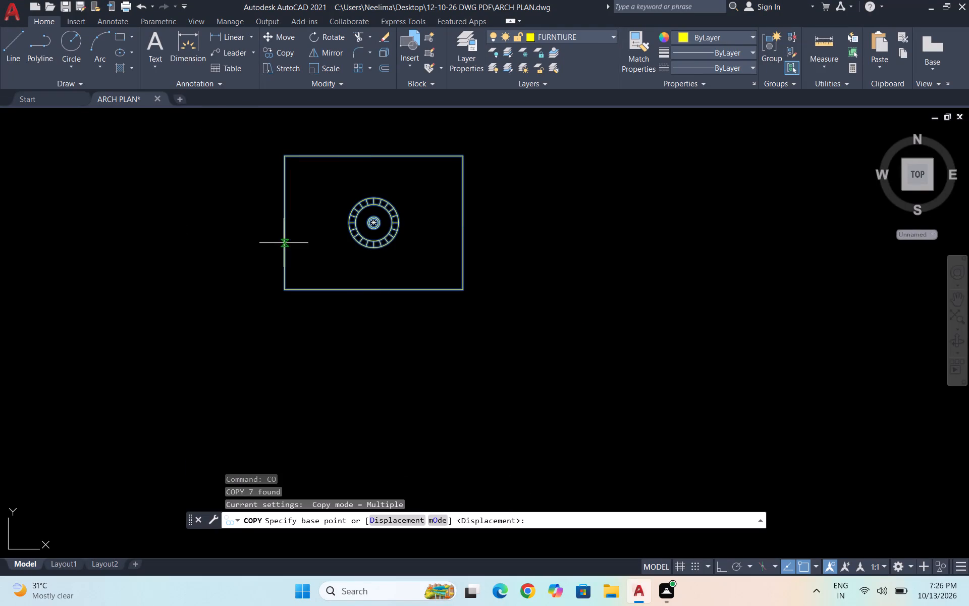
pyautogui.scroll(2, 369, 224)
pyautogui.click(376, 218)
pyautogui.scroll(-7, 465, 206)
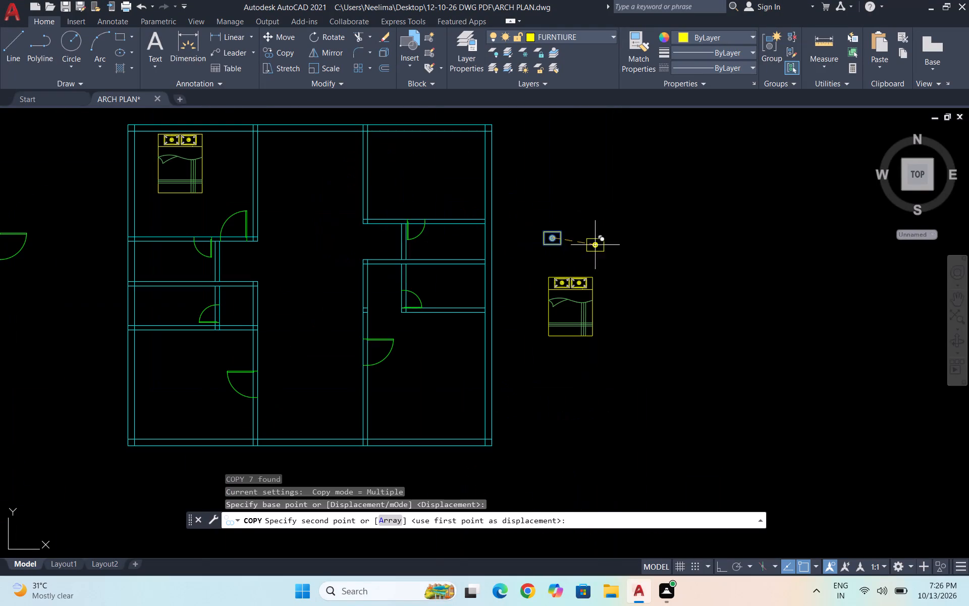
pyautogui.scroll(3, 134, 144)
pyautogui.scroll(-2, 181, 162)
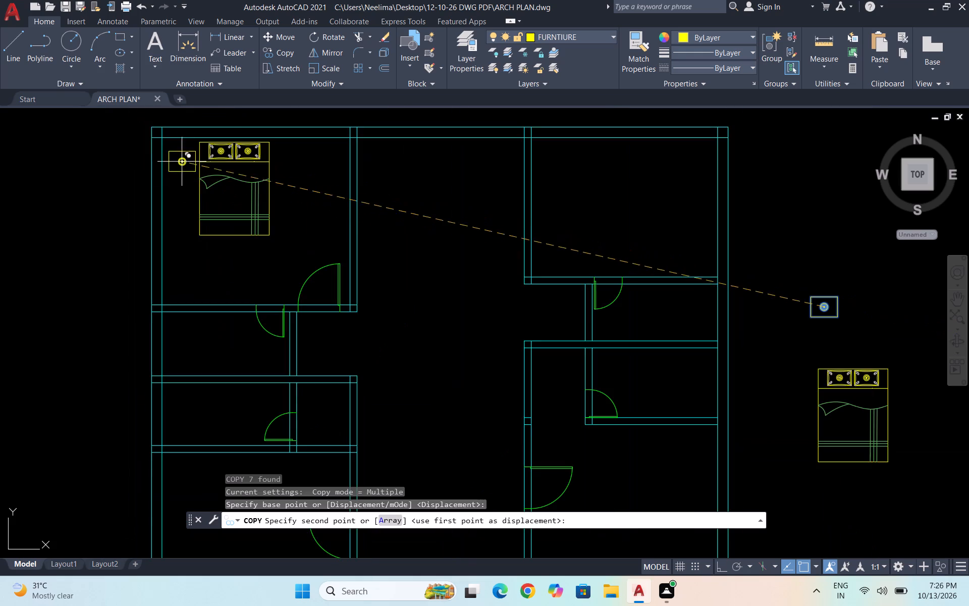
pyautogui.scroll(3, 175, 149)
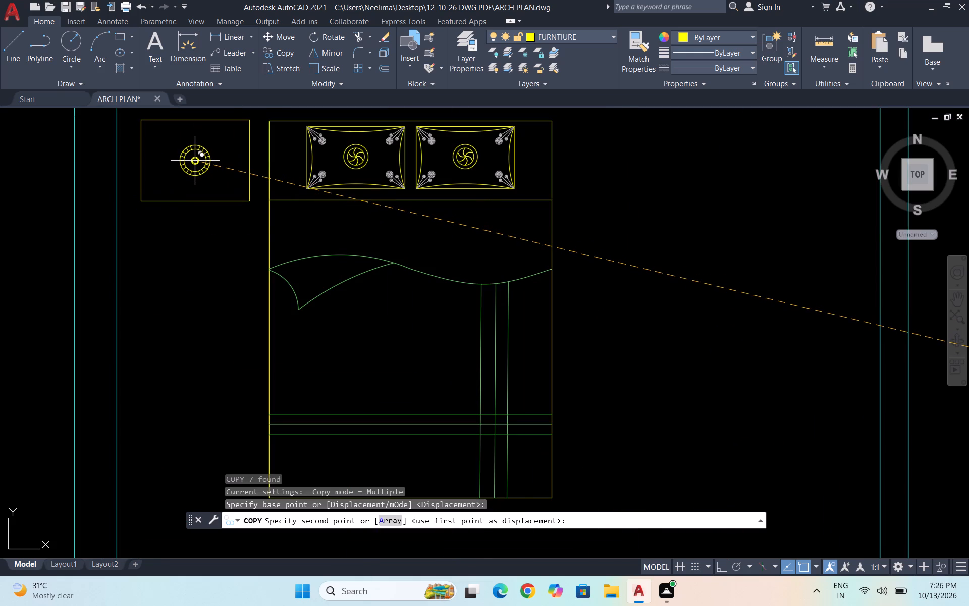
pyautogui.click(195, 161)
pyautogui.scroll(-1, 131, 212)
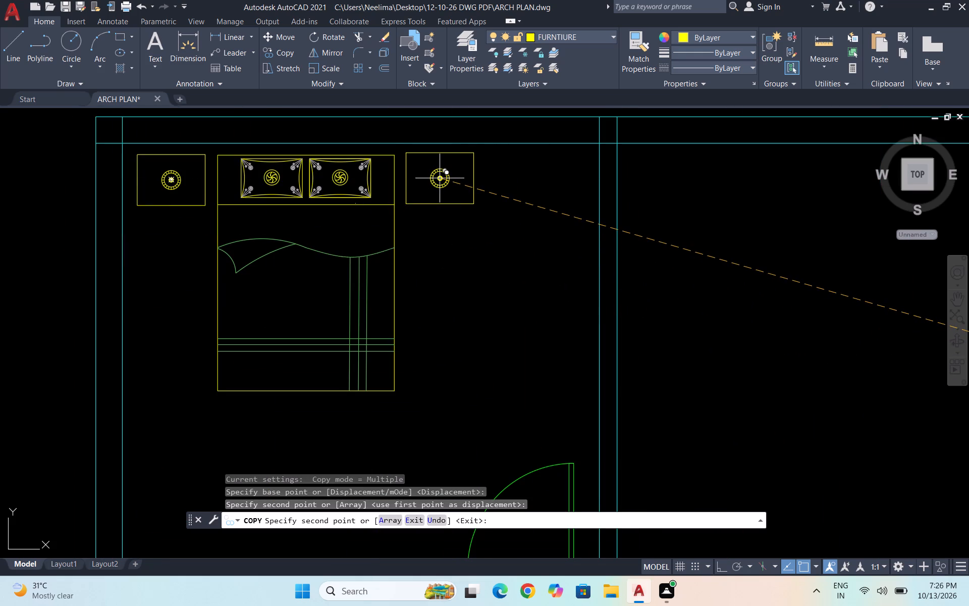
pyautogui.click(440, 178)
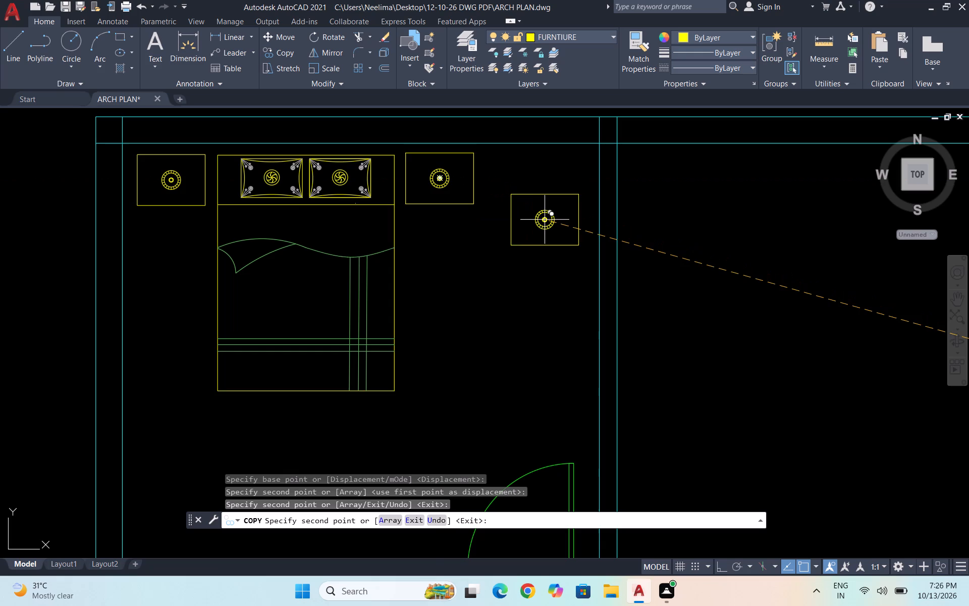
pyautogui.scroll(-3, 387, 274)
pyautogui.press('Escape')
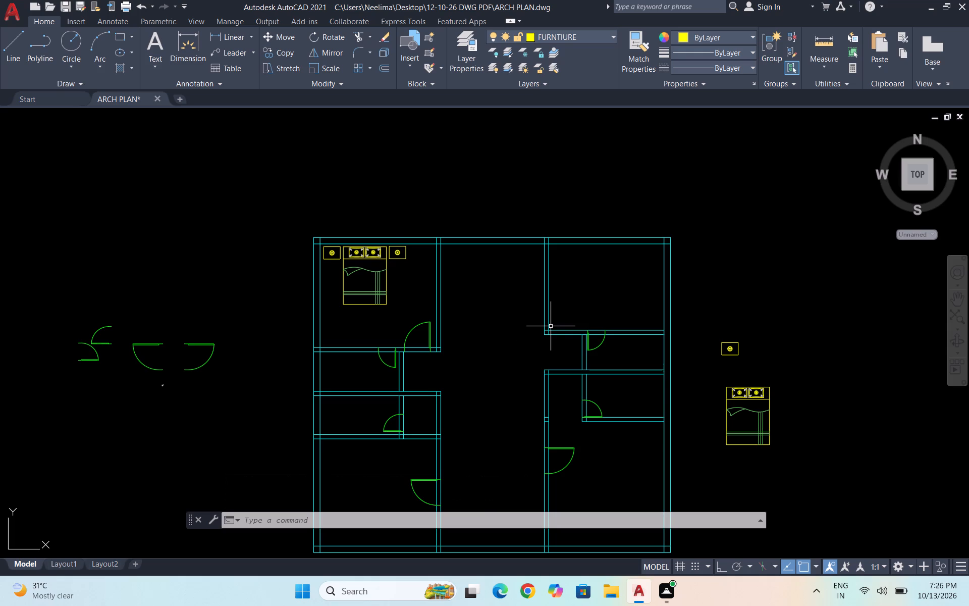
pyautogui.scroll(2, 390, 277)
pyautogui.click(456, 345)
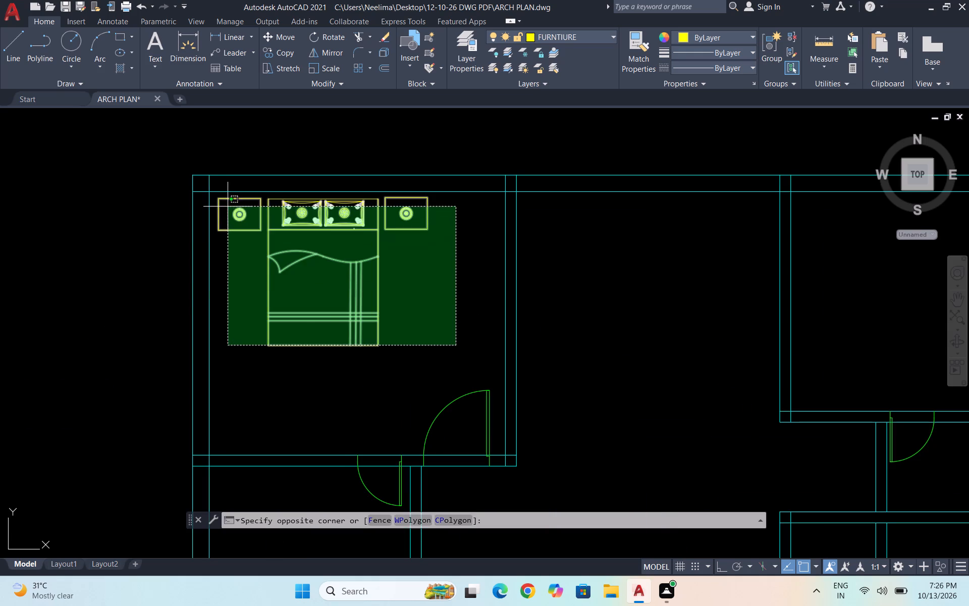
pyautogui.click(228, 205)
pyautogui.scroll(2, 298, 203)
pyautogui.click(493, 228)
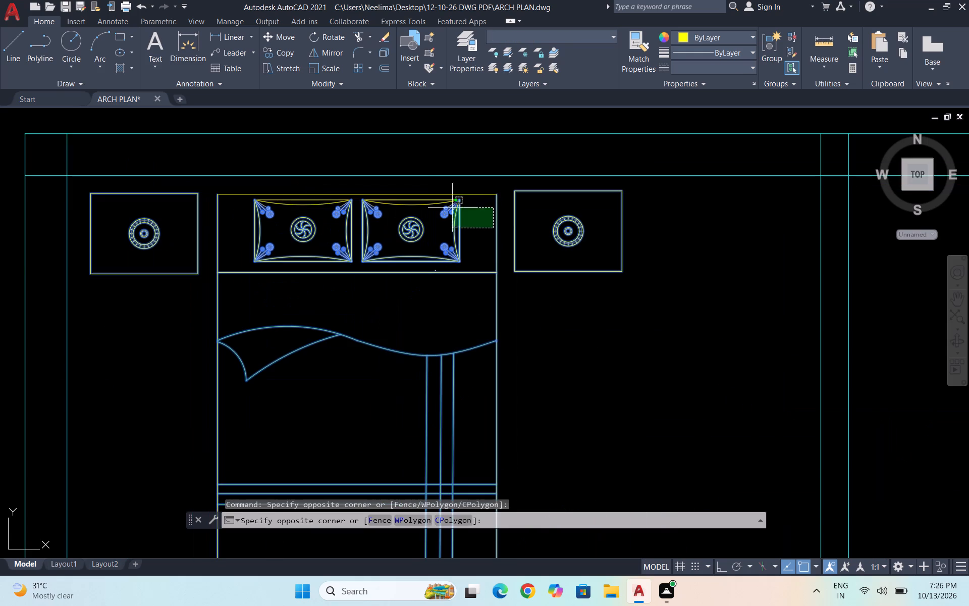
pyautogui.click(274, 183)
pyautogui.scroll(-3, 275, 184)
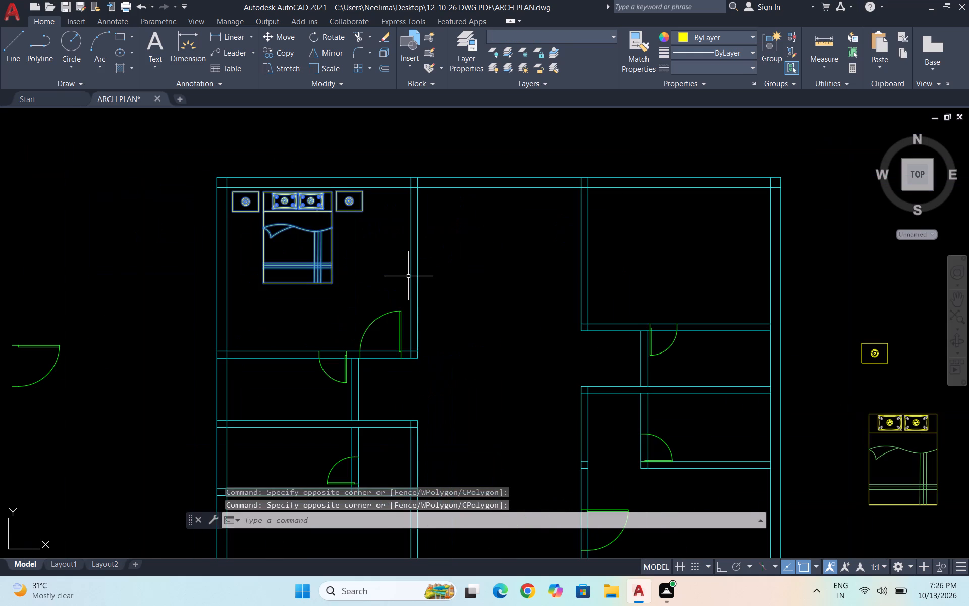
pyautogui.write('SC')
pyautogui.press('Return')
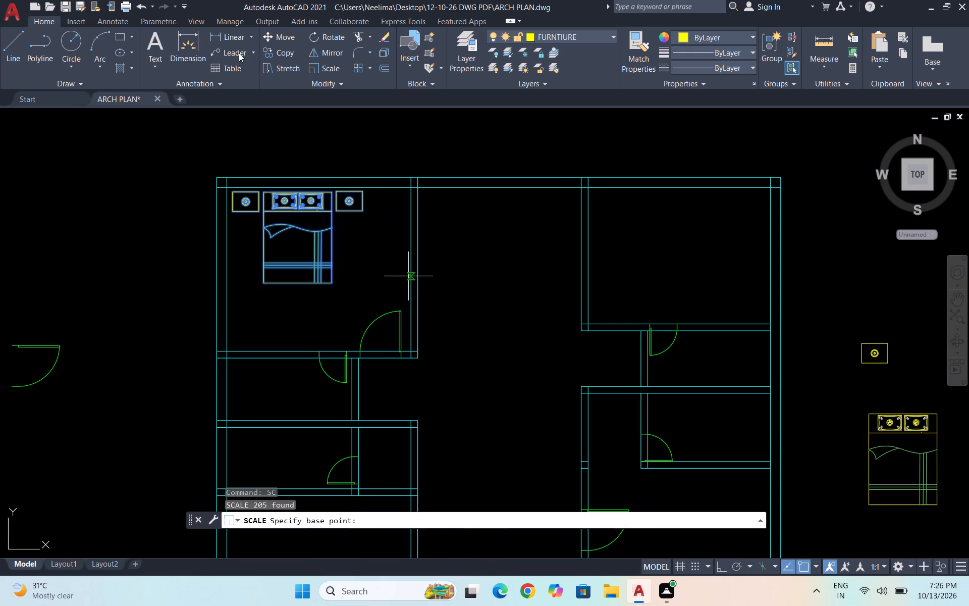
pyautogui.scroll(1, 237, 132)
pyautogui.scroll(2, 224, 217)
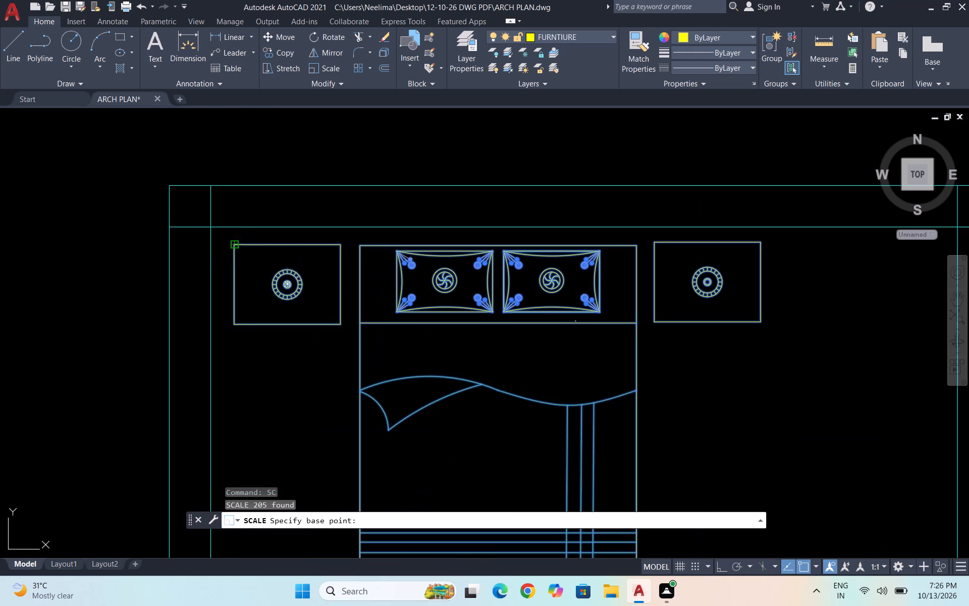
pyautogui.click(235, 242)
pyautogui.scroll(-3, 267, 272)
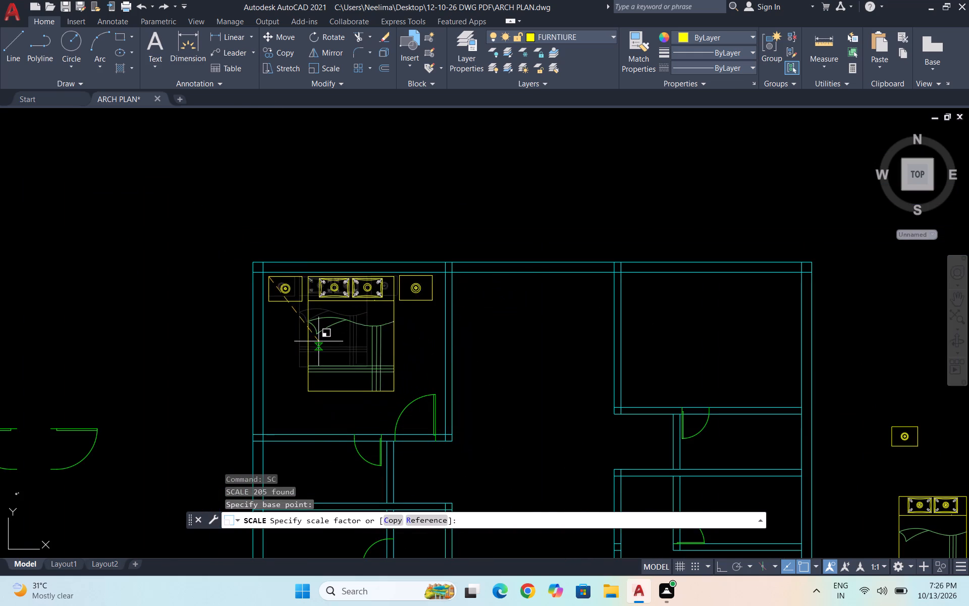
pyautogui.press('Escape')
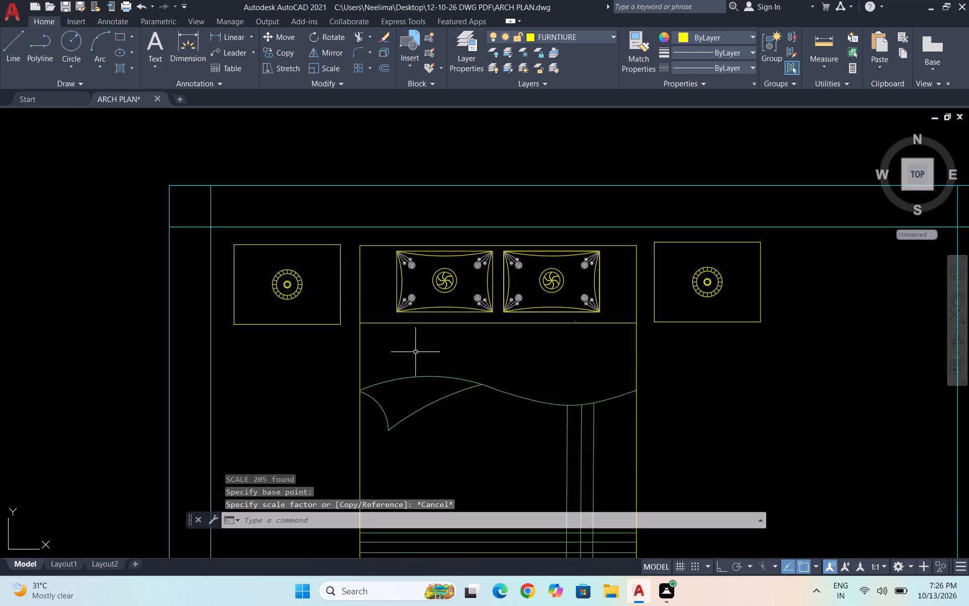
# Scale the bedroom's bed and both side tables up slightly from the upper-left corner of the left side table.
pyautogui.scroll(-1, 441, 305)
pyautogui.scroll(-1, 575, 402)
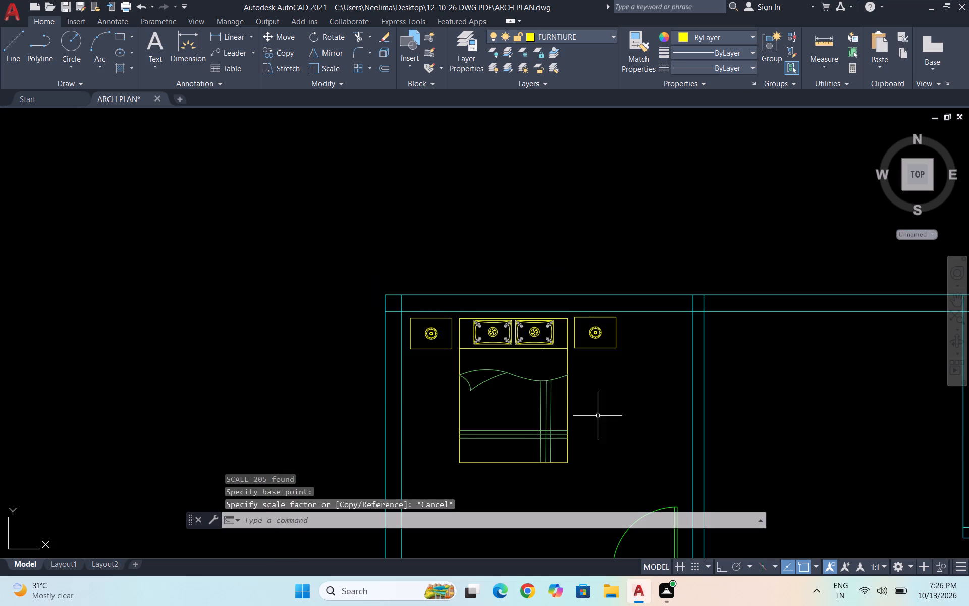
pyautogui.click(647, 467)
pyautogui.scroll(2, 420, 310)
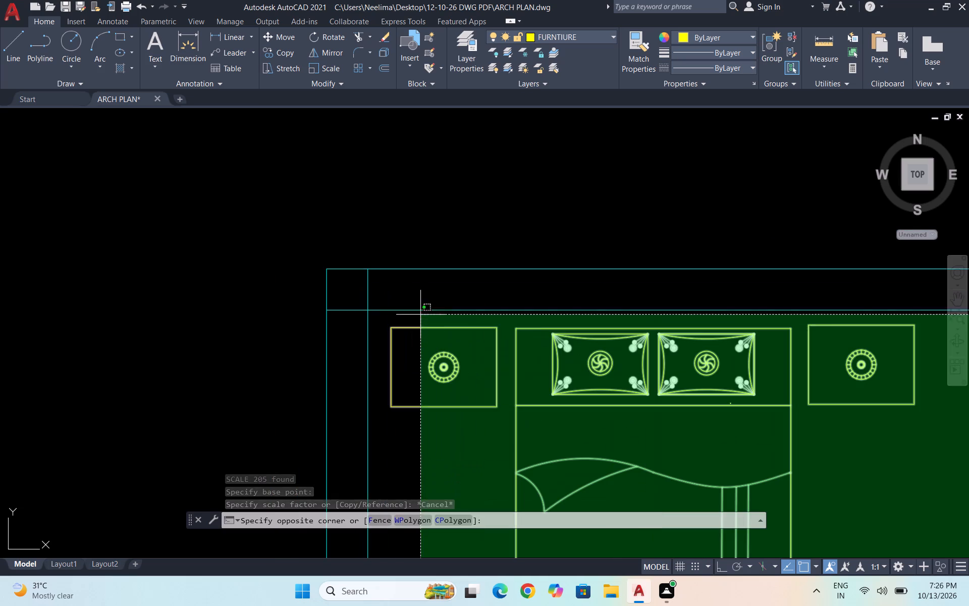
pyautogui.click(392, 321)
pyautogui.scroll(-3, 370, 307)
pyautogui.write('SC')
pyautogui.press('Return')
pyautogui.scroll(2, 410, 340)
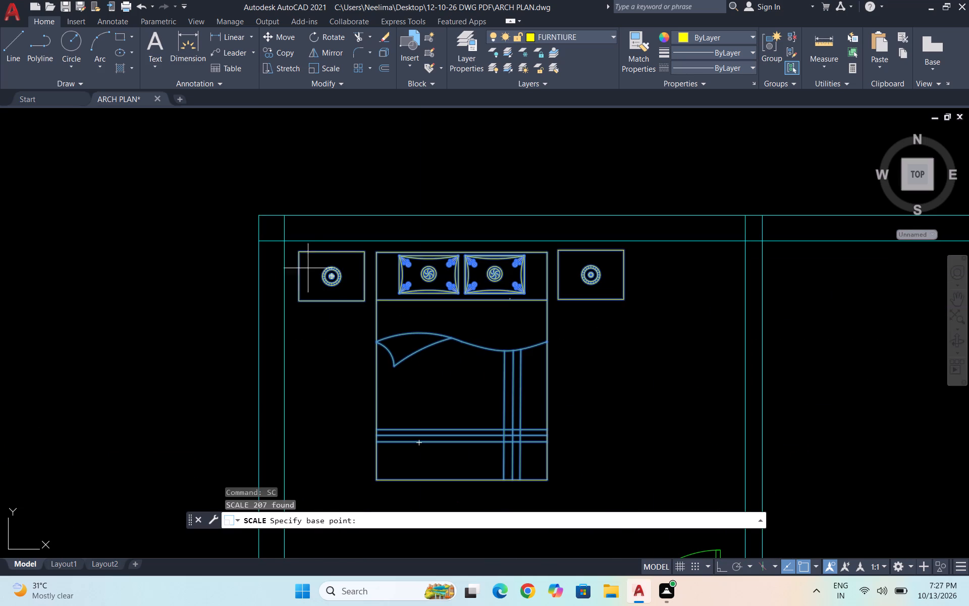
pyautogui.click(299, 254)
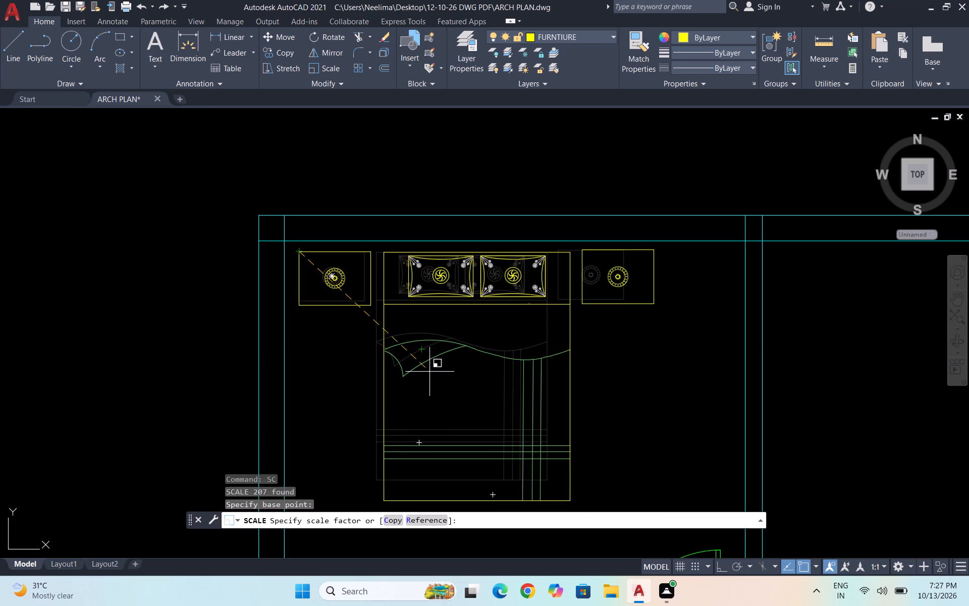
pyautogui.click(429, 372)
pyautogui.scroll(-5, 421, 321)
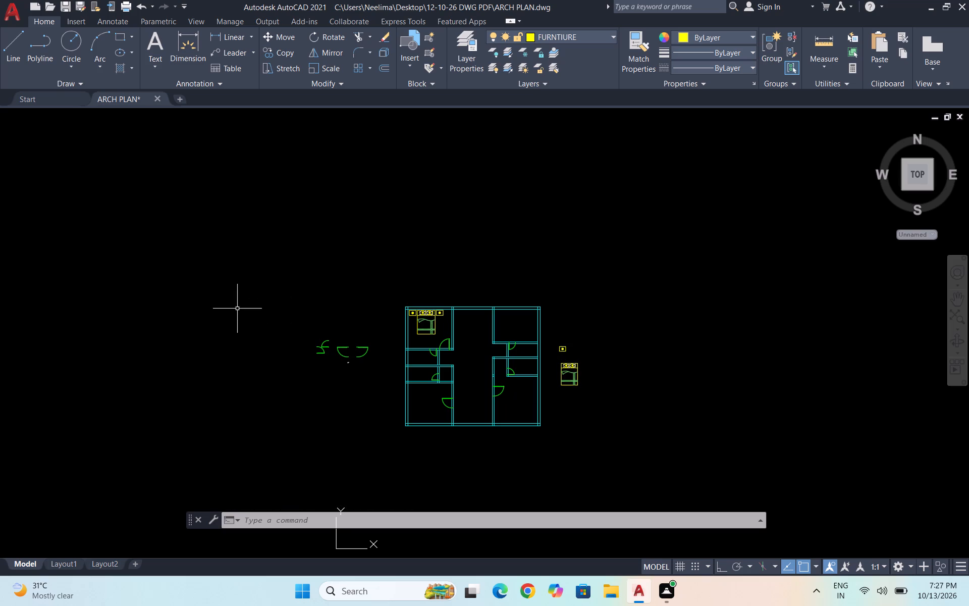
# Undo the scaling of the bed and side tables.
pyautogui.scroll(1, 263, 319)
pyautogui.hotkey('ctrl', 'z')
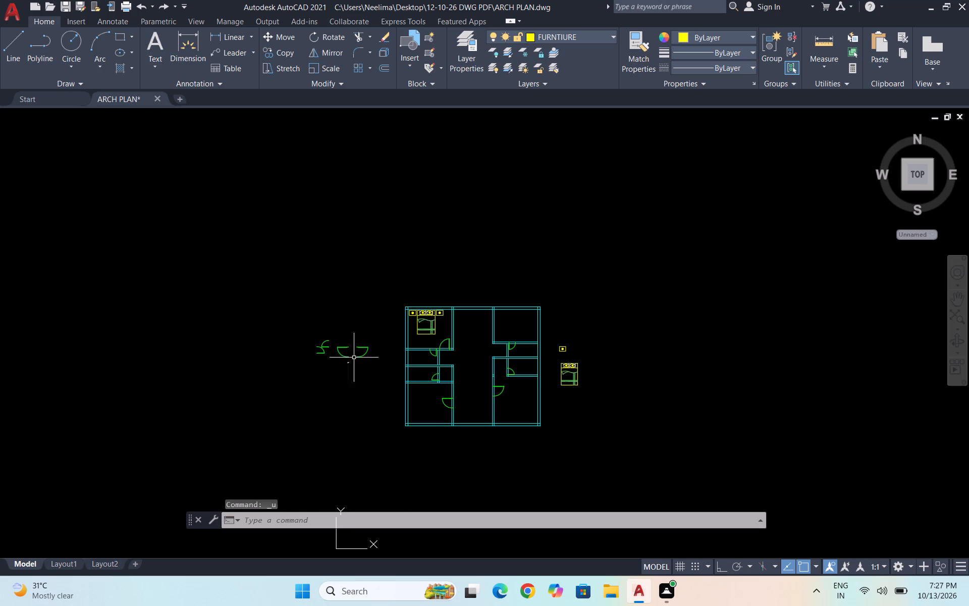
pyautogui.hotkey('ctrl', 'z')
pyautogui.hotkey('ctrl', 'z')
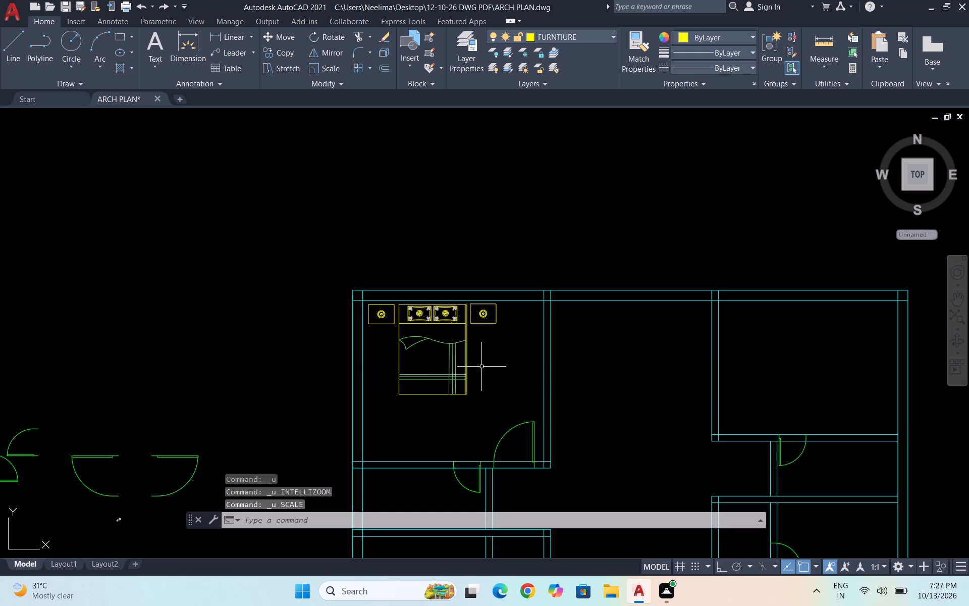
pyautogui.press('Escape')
# Move the original bed and side table from the plan's right side to below the spare doors on its left.
pyautogui.scroll(1, 526, 404)
pyautogui.scroll(-2, 530, 377)
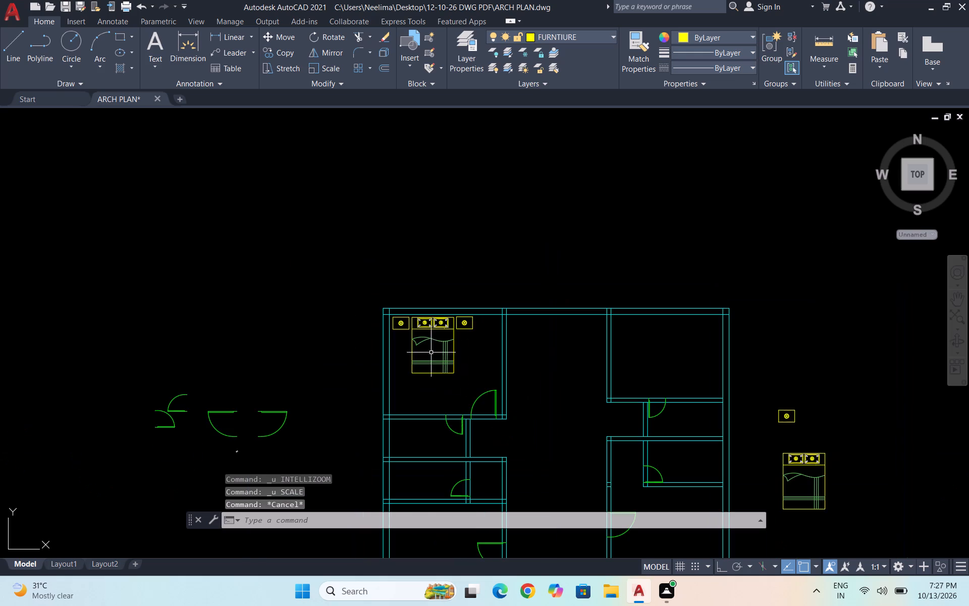
pyautogui.moveTo(866, 525); pyautogui.dragTo(829, 503)
pyautogui.click(756, 380)
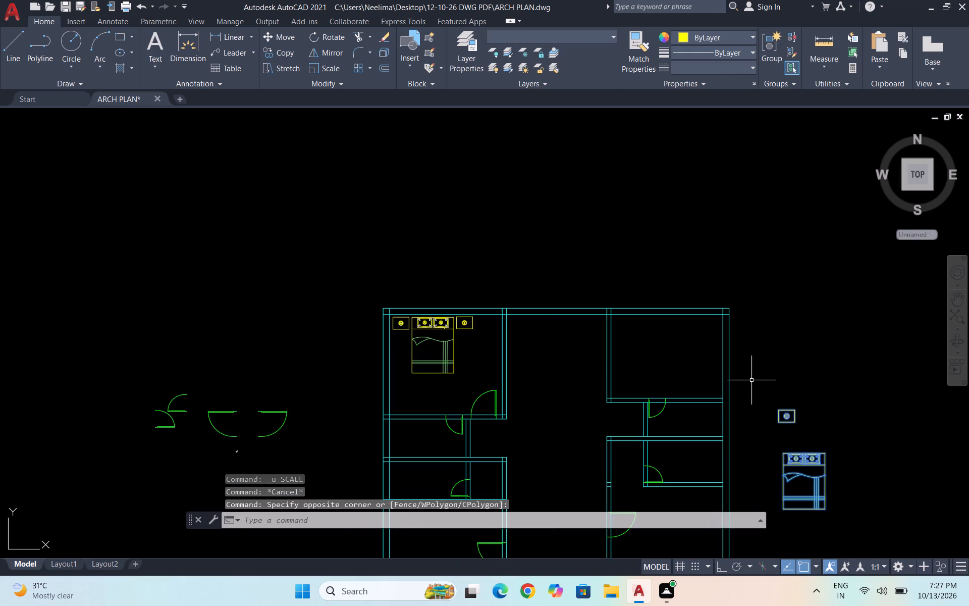
pyautogui.press('m')
pyautogui.press('Return')
pyautogui.scroll(-1, 742, 359)
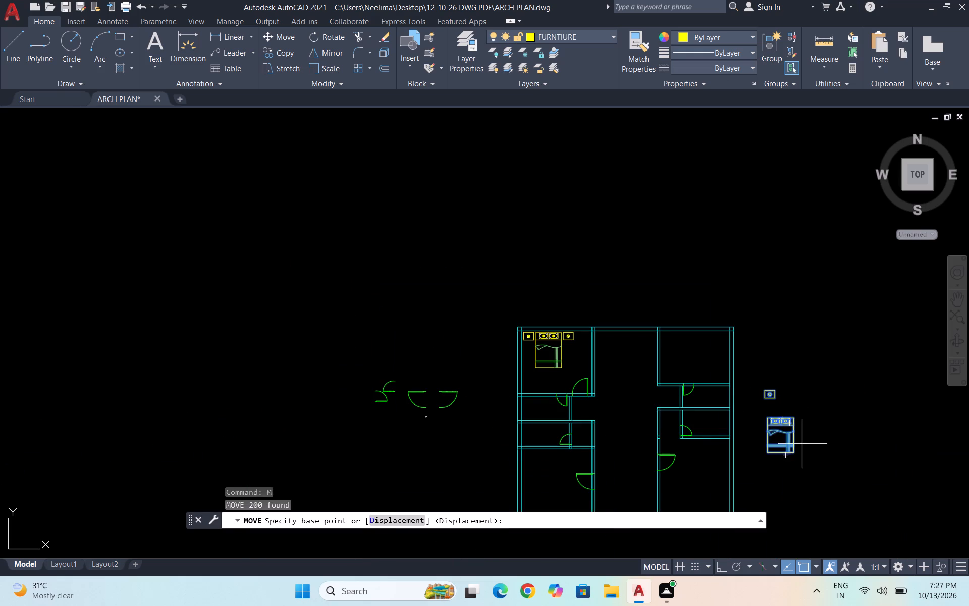
pyautogui.click(782, 434)
pyautogui.click(380, 442)
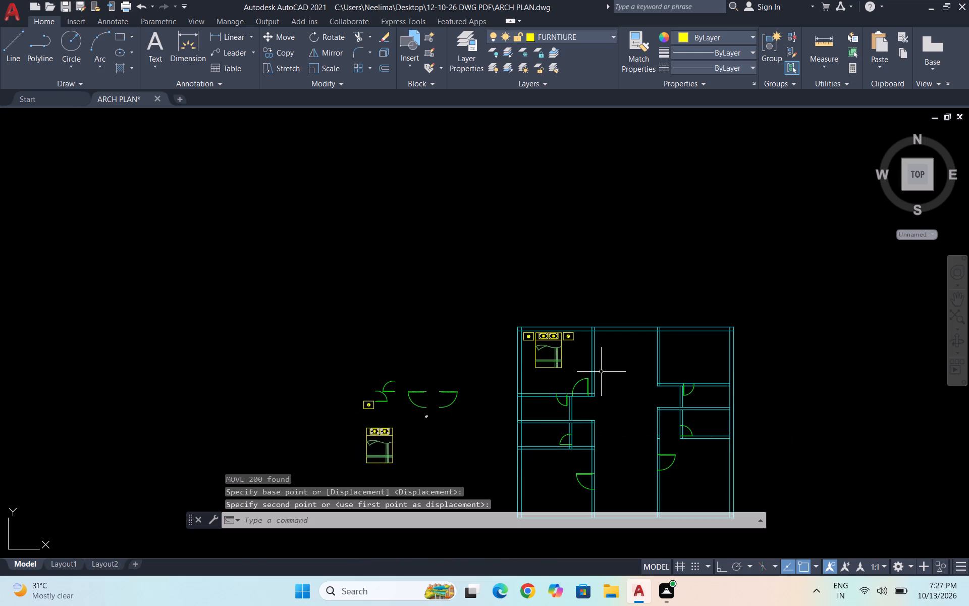
# Draw a wardrobe rectangle about 1'-8" by 6'-11" against the right wall of the upper-left bedroom, starting at the top wall.
pyautogui.scroll(1, 587, 368)
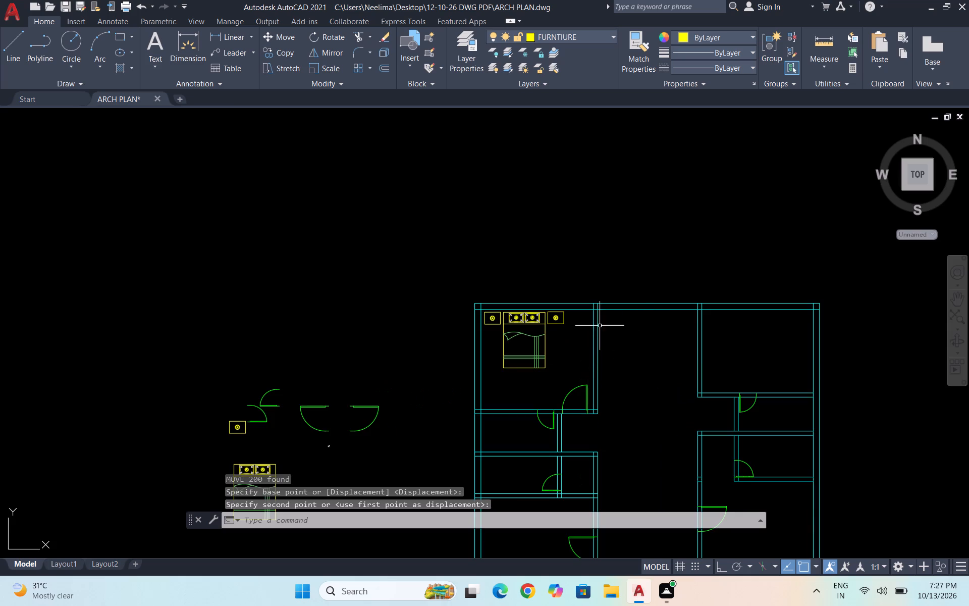
pyautogui.scroll(2, 587, 336)
pyautogui.write('REC')
pyautogui.press('Return')
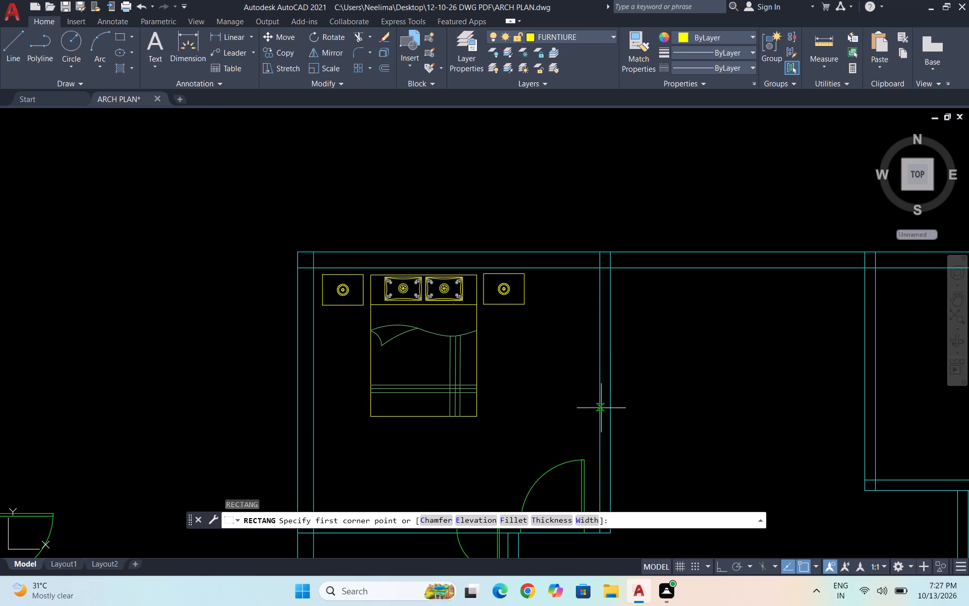
pyautogui.click(600, 415)
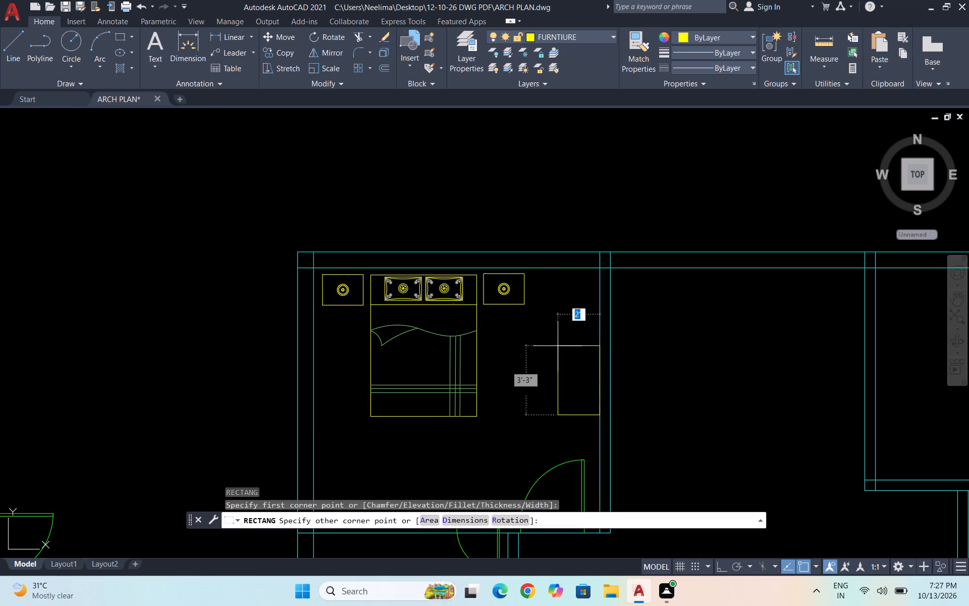
pyautogui.click(565, 268)
pyautogui.press('Escape')
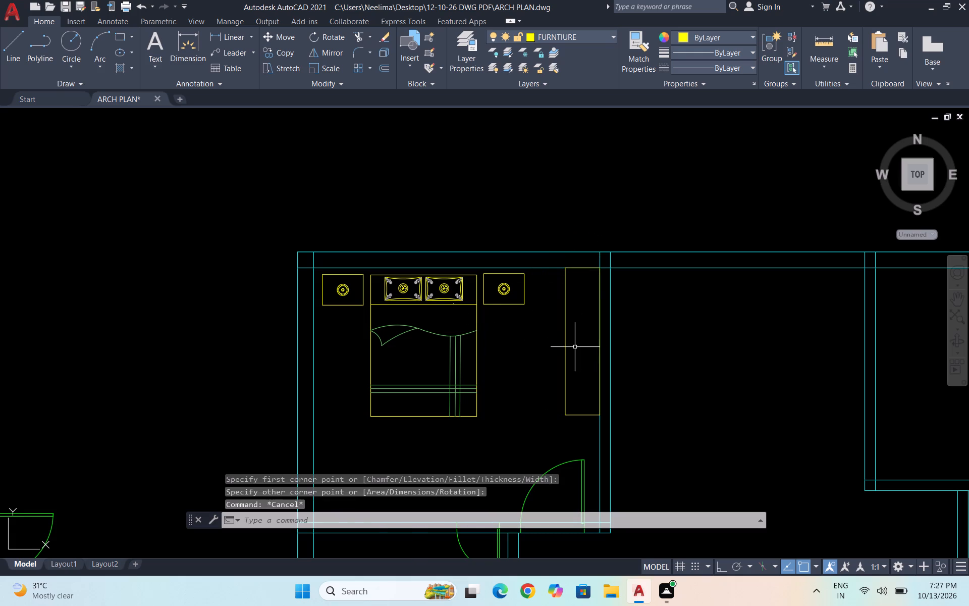
# Move the wardrobe rectangle out of the bedroom to the empty area left of the plan.
pyautogui.click(575, 347)
pyautogui.click(551, 322)
pyautogui.press('m')
pyautogui.press('Return')
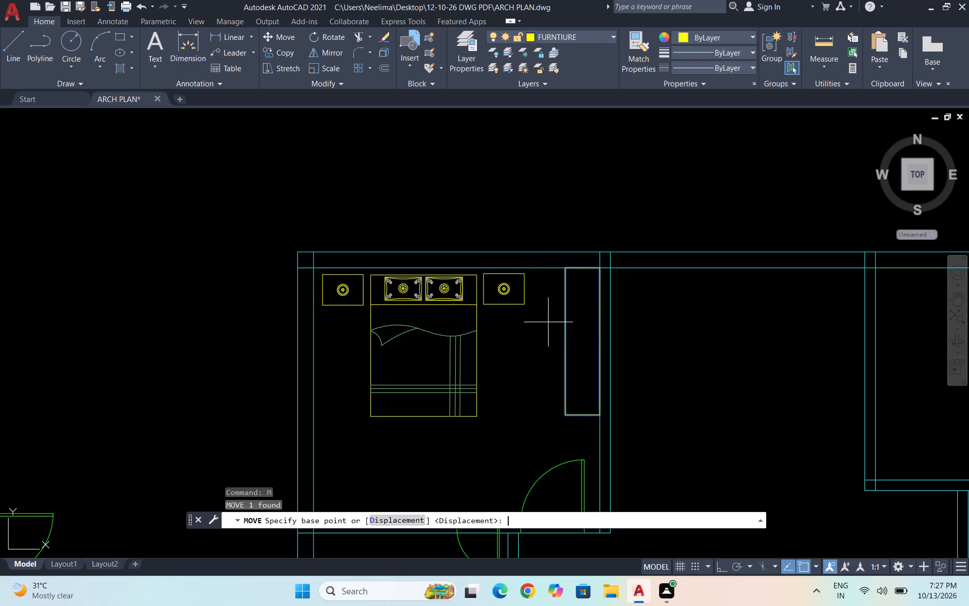
pyautogui.click(599, 269)
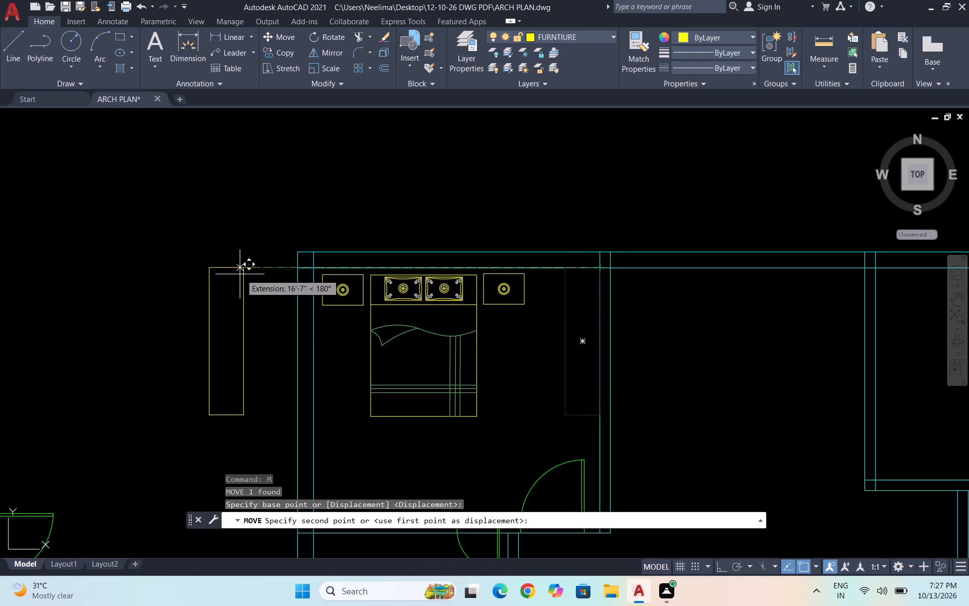
pyautogui.click(235, 274)
pyautogui.scroll(1, 224, 327)
pyautogui.press('Escape')
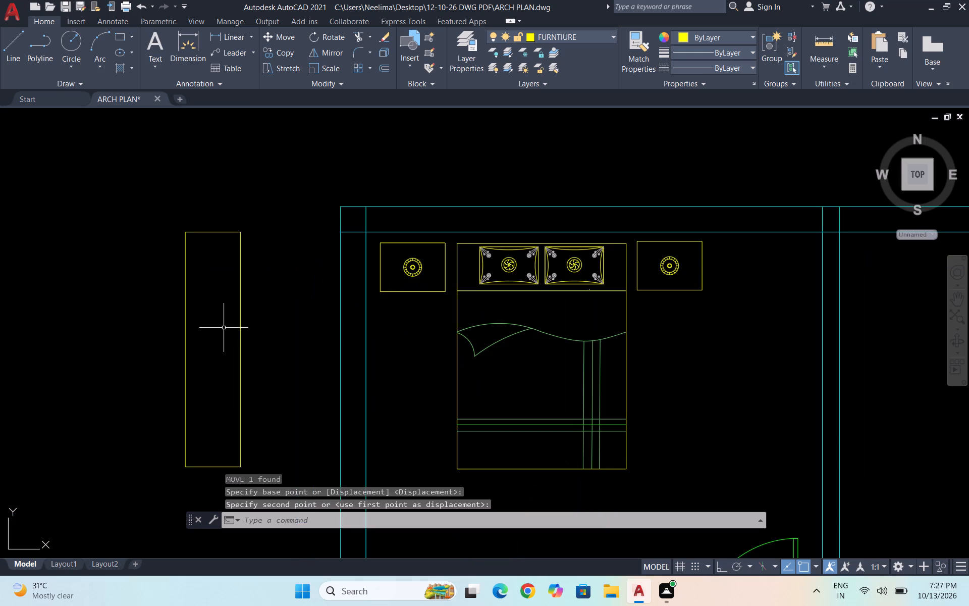
# Draw a vertical centre line through the wardrobe rectangle between the midpoints of its short sides.
pyautogui.press('l')
pyautogui.press('Return')
pyautogui.click(213, 465)
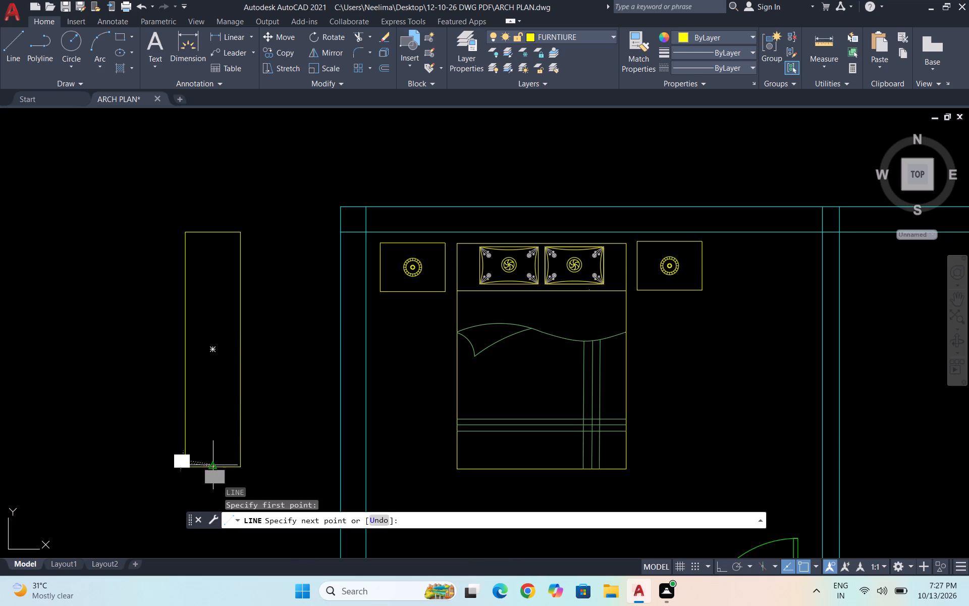
pyautogui.click(216, 229)
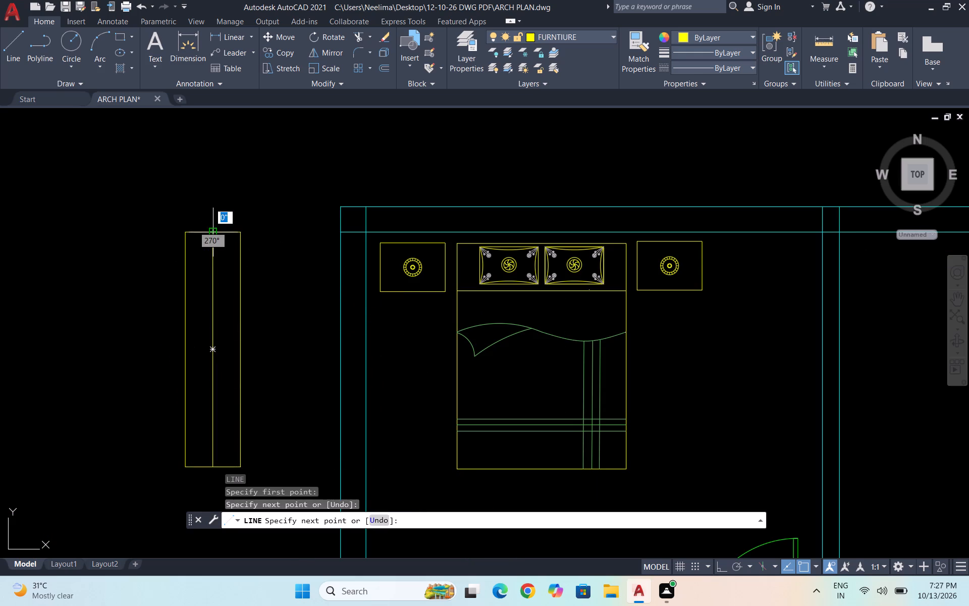
pyautogui.press('Escape')
# Draw a thin hanger rectangle about 1" deep across the wardrobe's centre line, just above its bottom edge.
pyautogui.scroll(1, 220, 331)
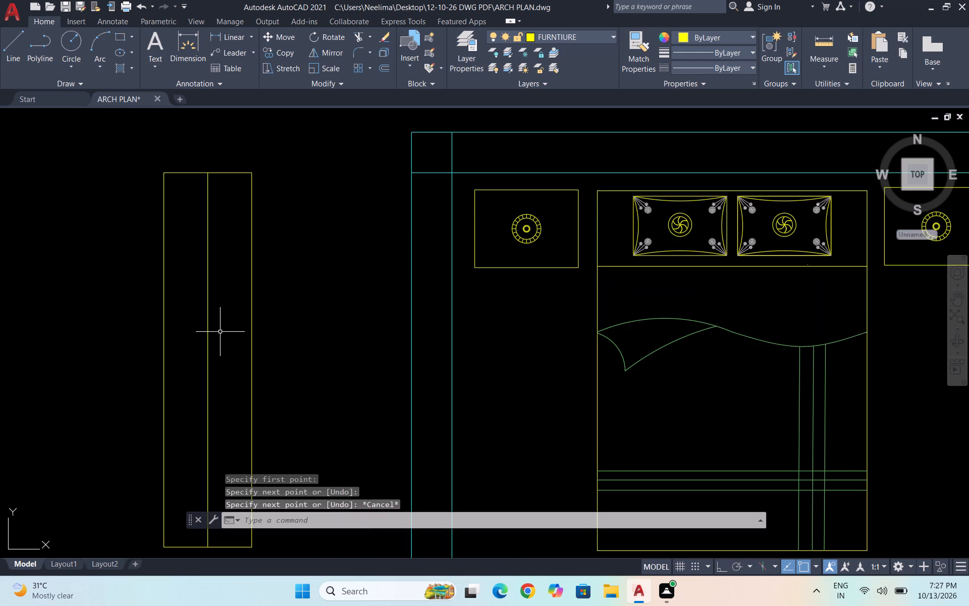
pyautogui.write('REC')
pyautogui.press('Return')
pyautogui.scroll(-1, 245, 348)
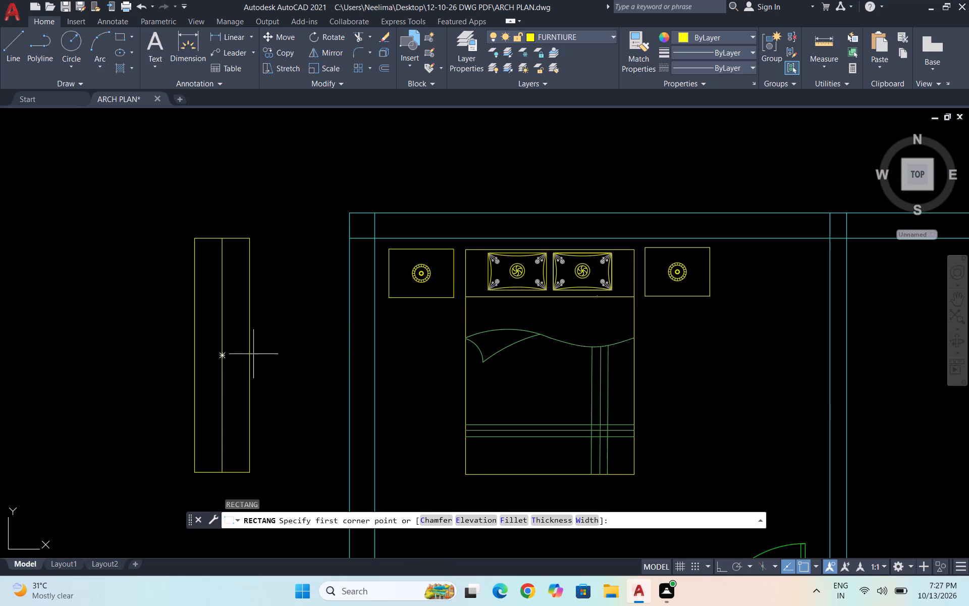
pyautogui.scroll(2, 205, 482)
pyautogui.scroll(2, 303, 452)
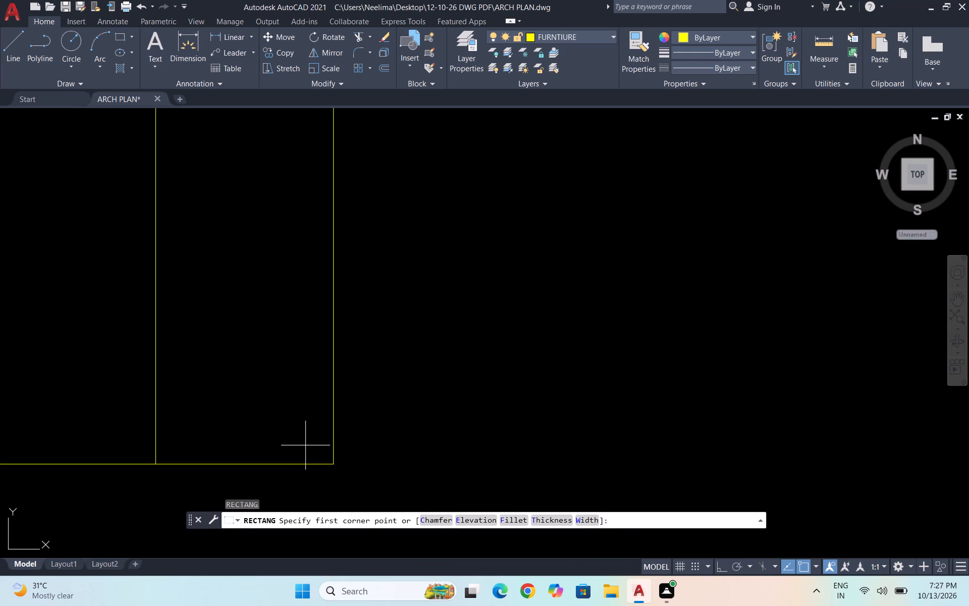
pyautogui.click(311, 446)
pyautogui.scroll(-2, 179, 426)
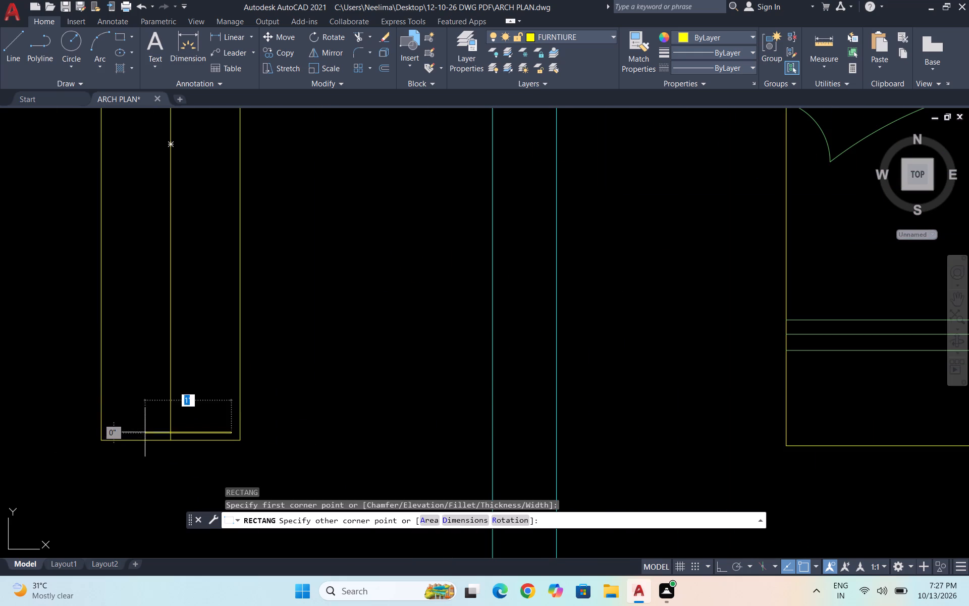
pyautogui.scroll(1, 130, 428)
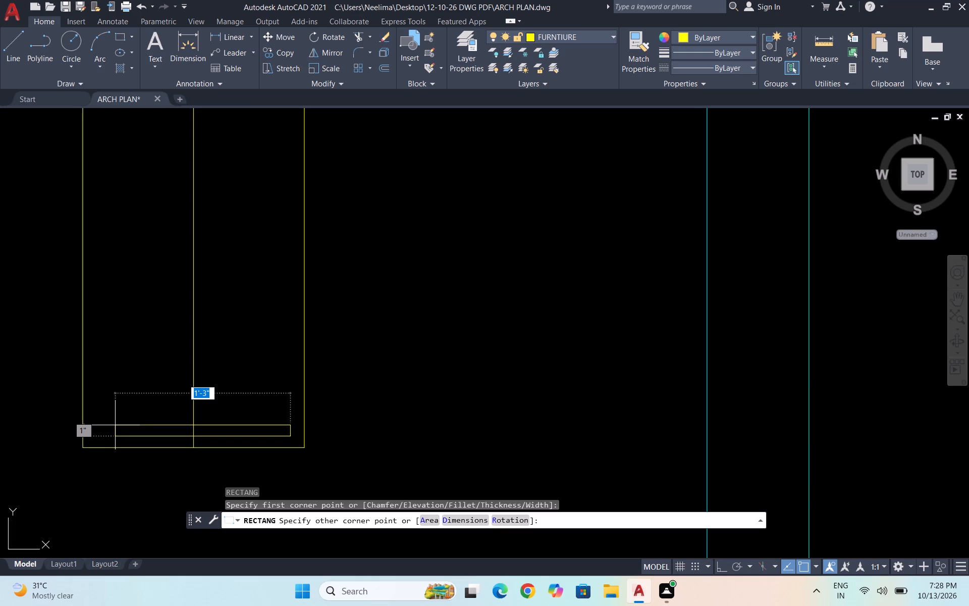
pyautogui.click(106, 425)
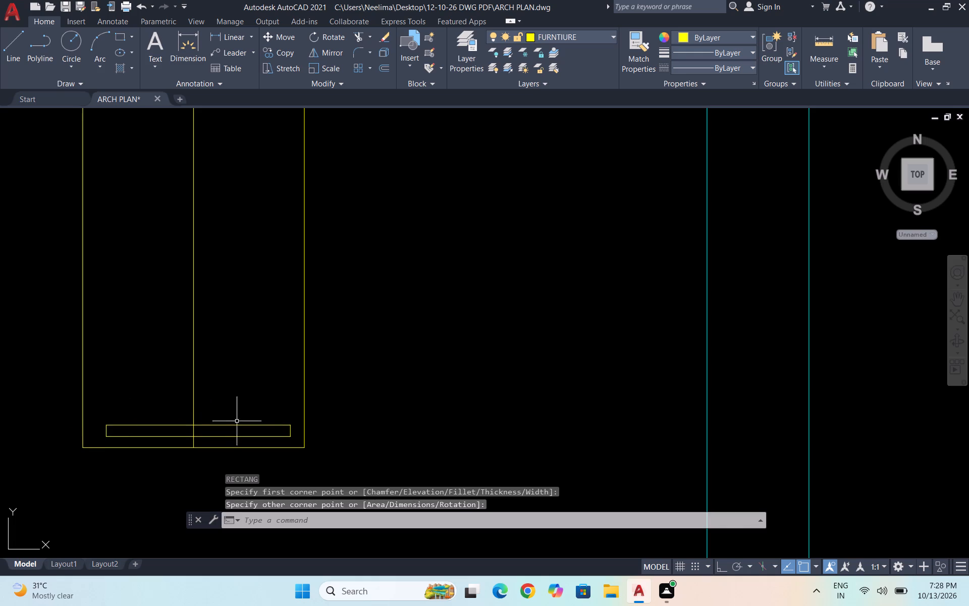
# Copy the thin hanger rectangle straight across, with Ortho on, to the empty space right of the wardrobe.
pyautogui.scroll(-3, 238, 421)
pyautogui.scroll(1, 194, 448)
pyautogui.scroll(2, 248, 438)
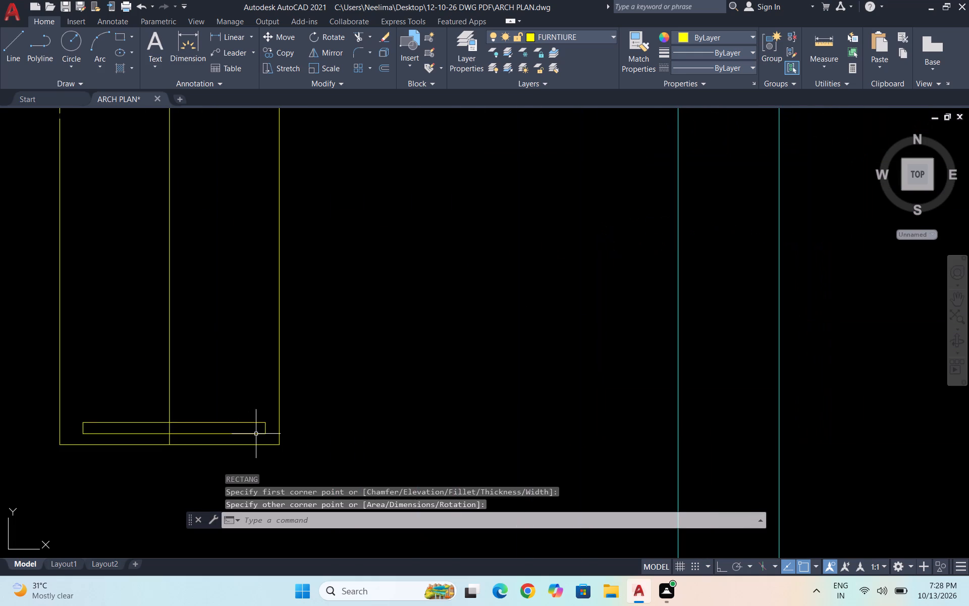
pyautogui.click(256, 433)
pyautogui.write('CO')
pyautogui.press('Return')
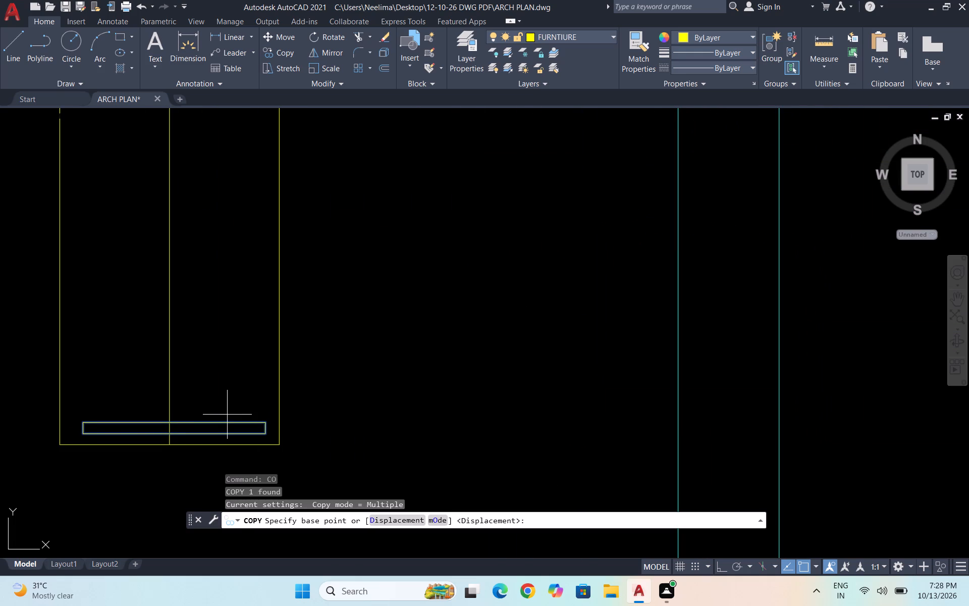
pyautogui.click(81, 422)
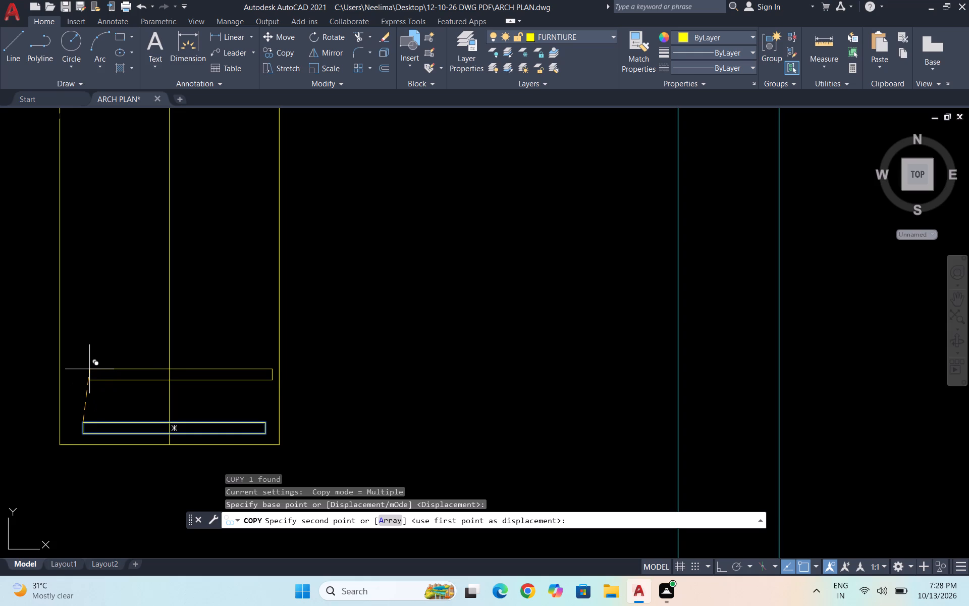
pyautogui.press('F8')
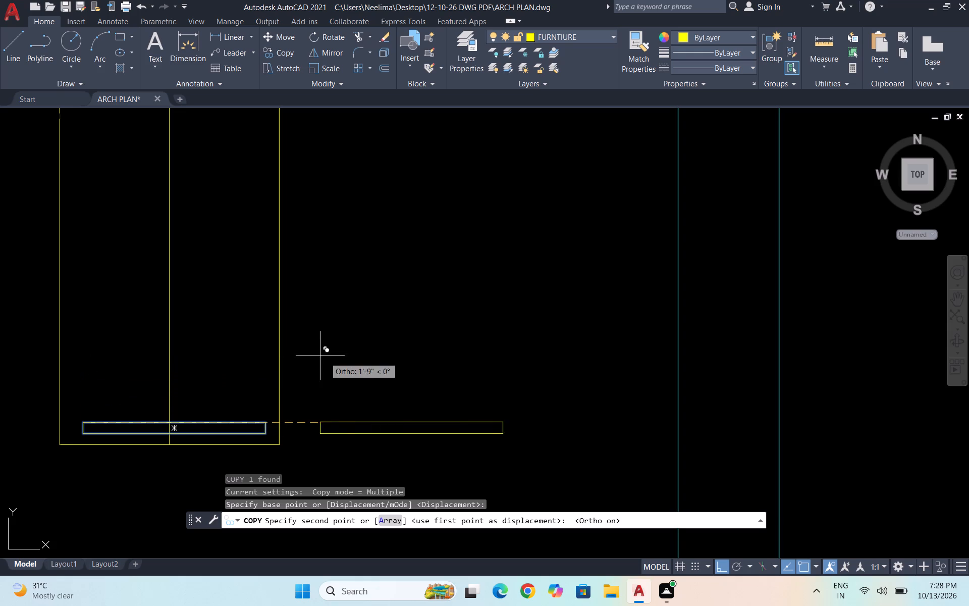
pyautogui.click(346, 367)
pyautogui.press('Escape')
# Rotate the copied hanger about 22° around its upper-right corner, with Ortho off.
pyautogui.moveTo(575, 469); pyautogui.dragTo(509, 452)
pyautogui.click(325, 358)
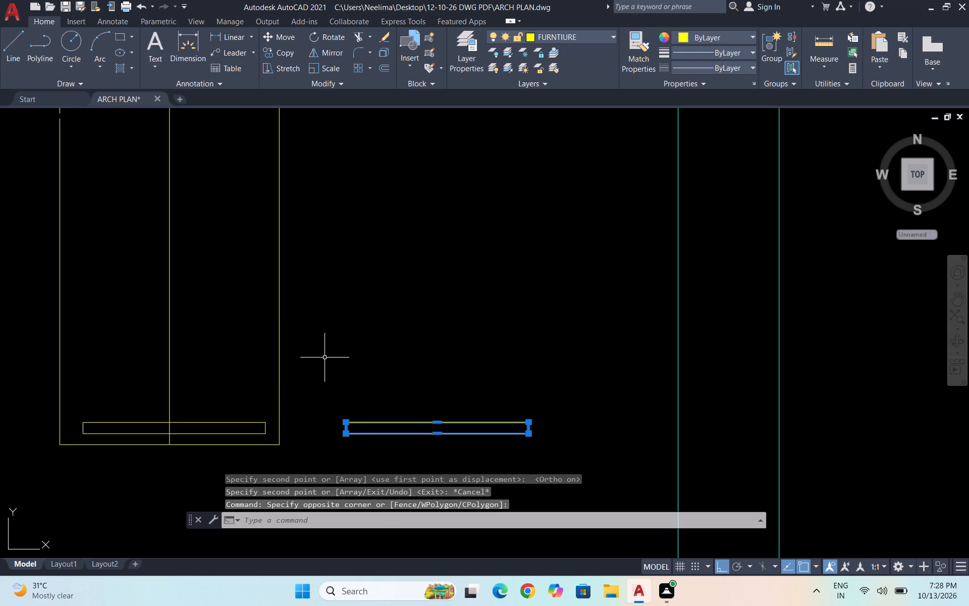
pyautogui.write('RO')
pyautogui.press('Return')
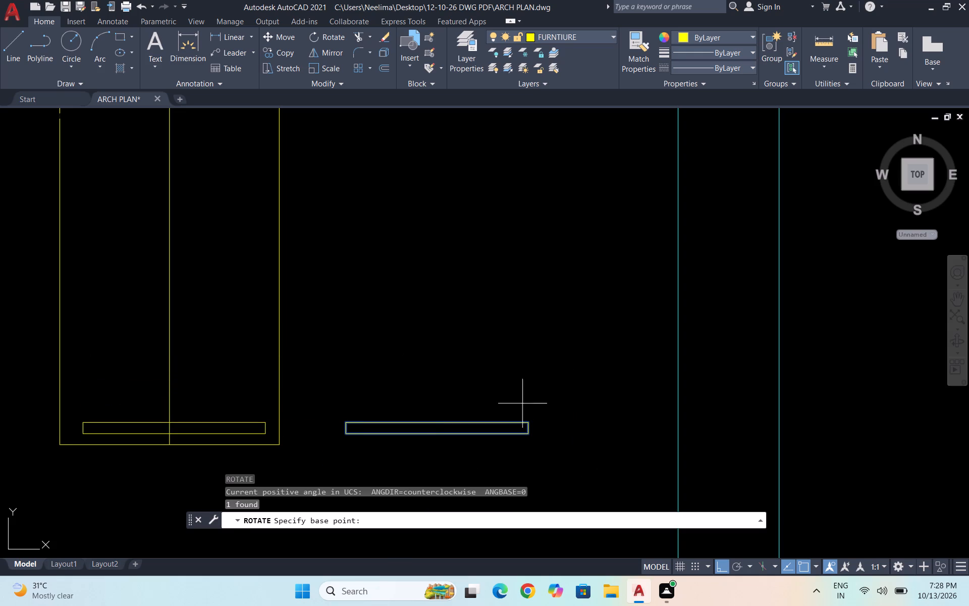
pyautogui.click(528, 421)
pyautogui.scroll(-2, 508, 384)
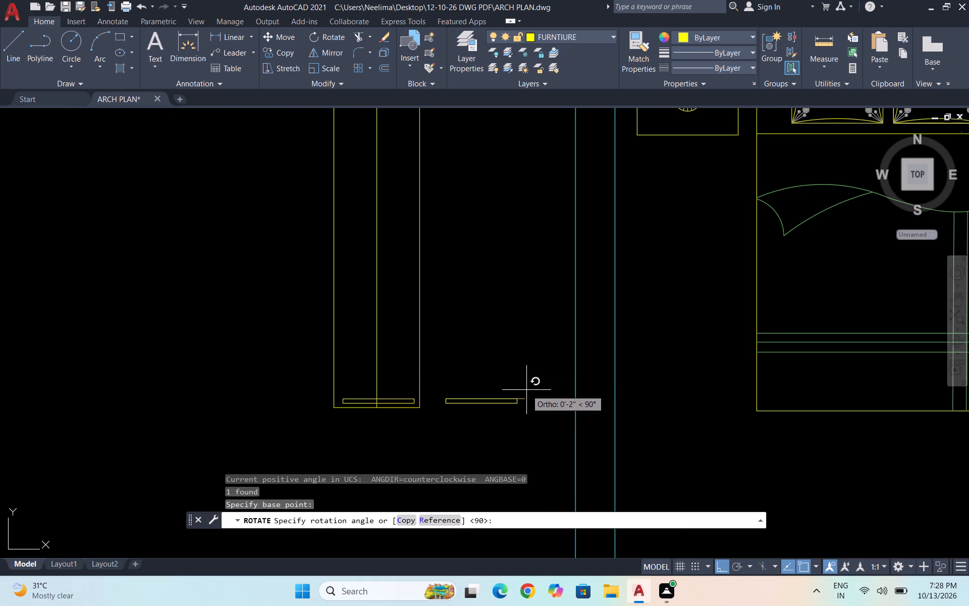
pyautogui.press('F8')
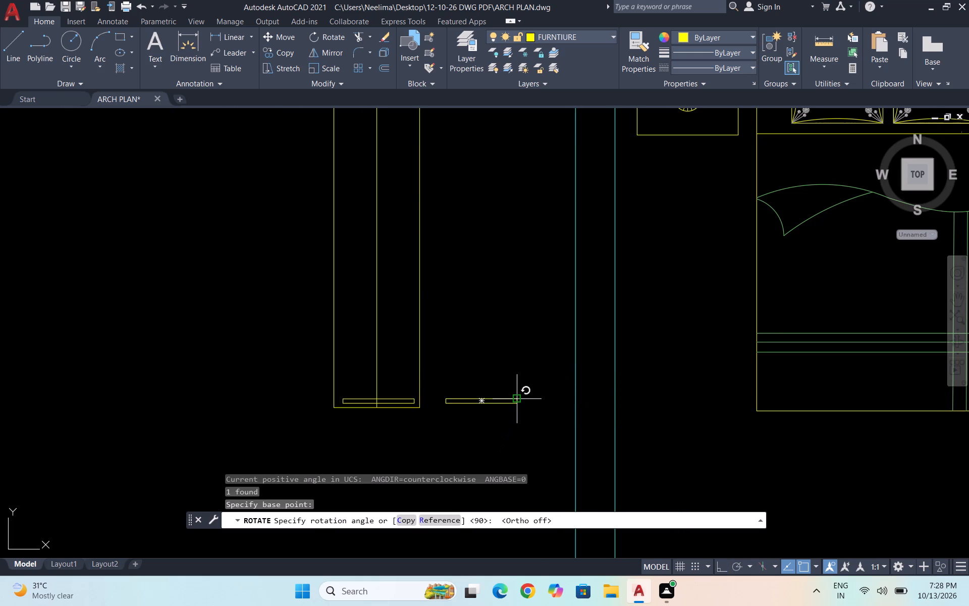
pyautogui.scroll(1, 518, 398)
pyautogui.scroll(-2, 526, 386)
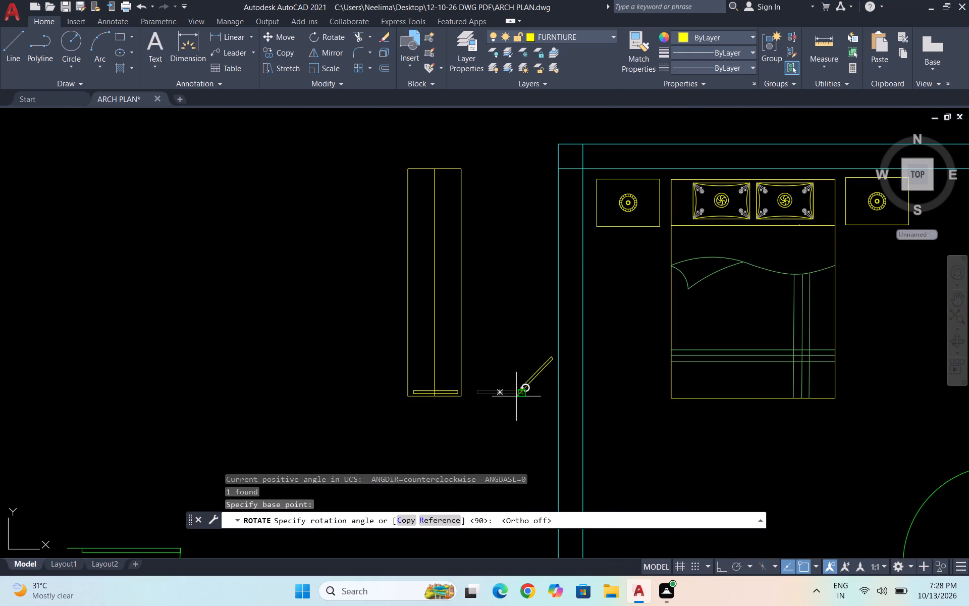
pyautogui.click(539, 384)
pyautogui.scroll(-1, 510, 429)
pyautogui.scroll(2, 507, 431)
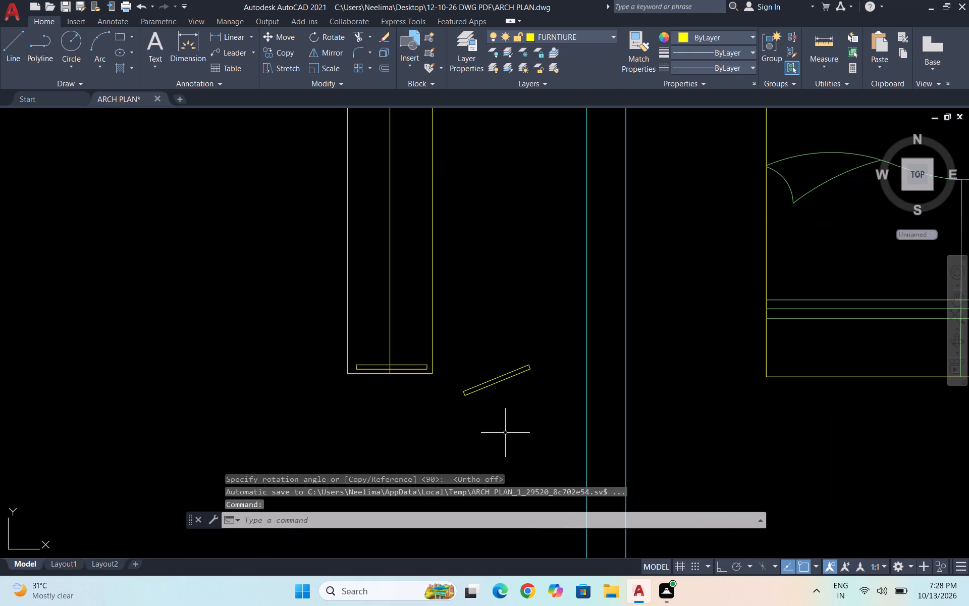
# Copy the tilted hanger to a spot just below itself.
pyautogui.click(554, 418)
pyautogui.click(462, 351)
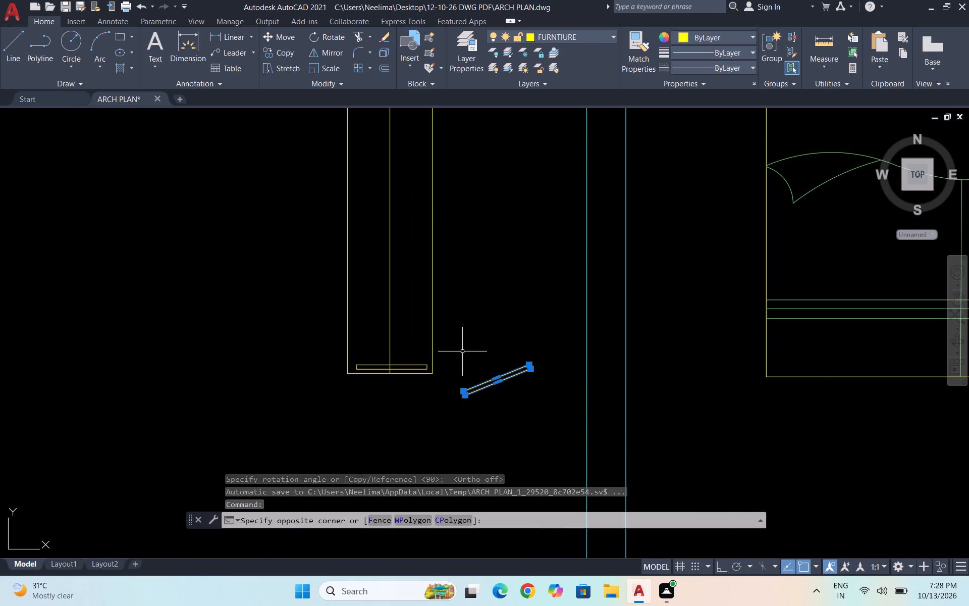
pyautogui.write('CO')
pyautogui.press('Return')
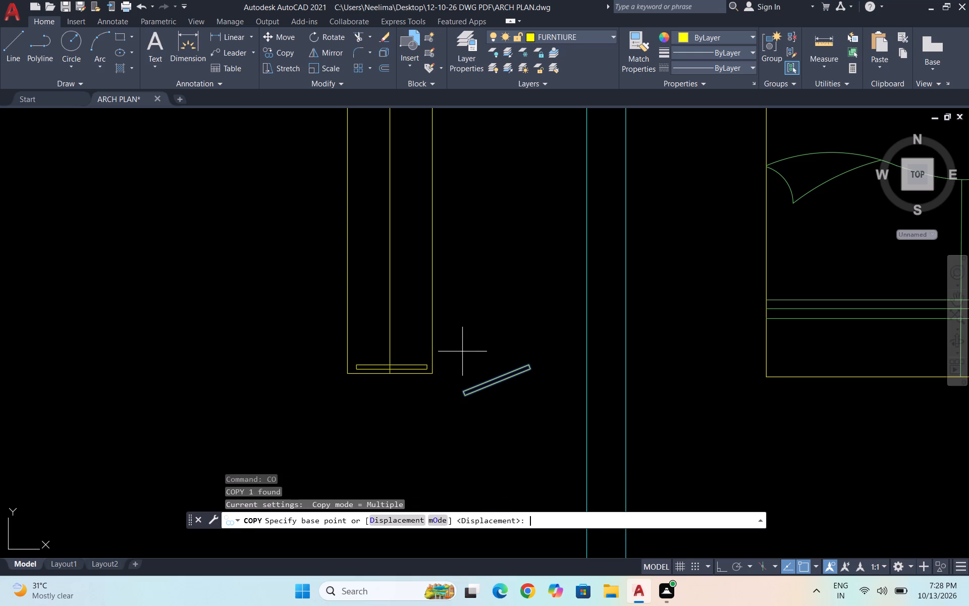
pyautogui.click(464, 397)
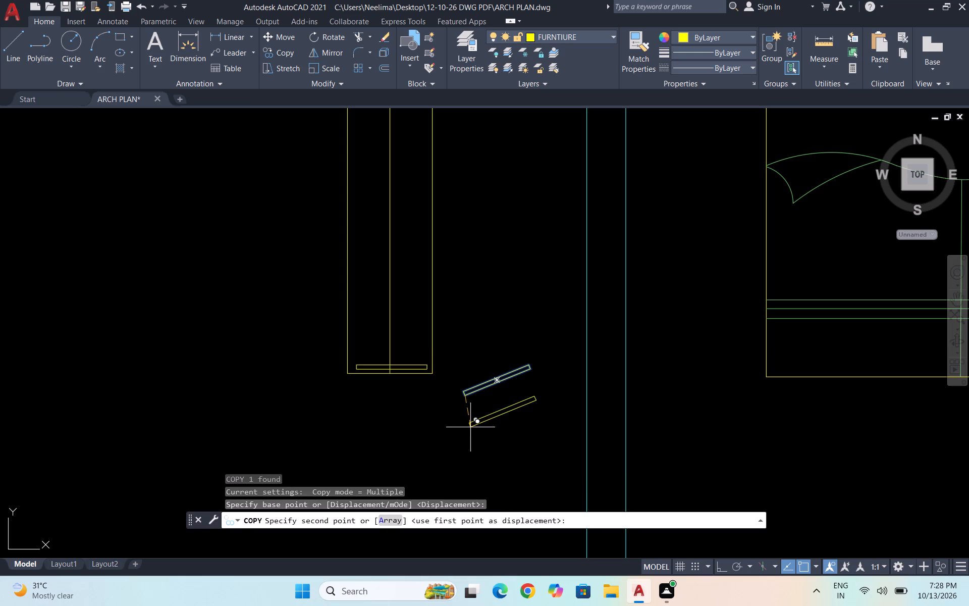
pyautogui.click(470, 427)
pyautogui.press('Escape')
# Rotate the lower hanger copy clockwise about its left end so that it slopes slightly downward to the right.
pyautogui.click(543, 428)
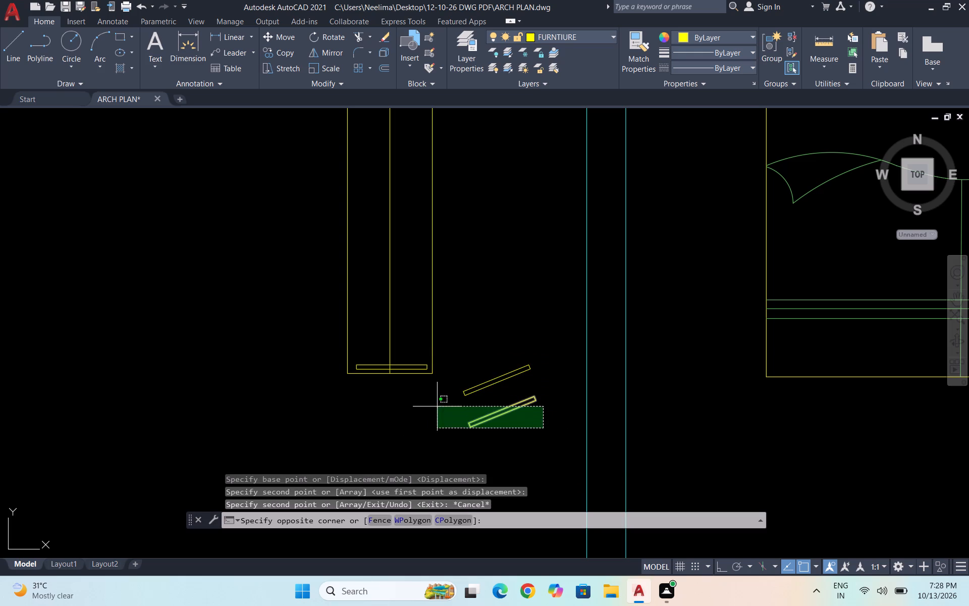
pyautogui.click(438, 397)
pyautogui.write('RO')
pyautogui.press('Return')
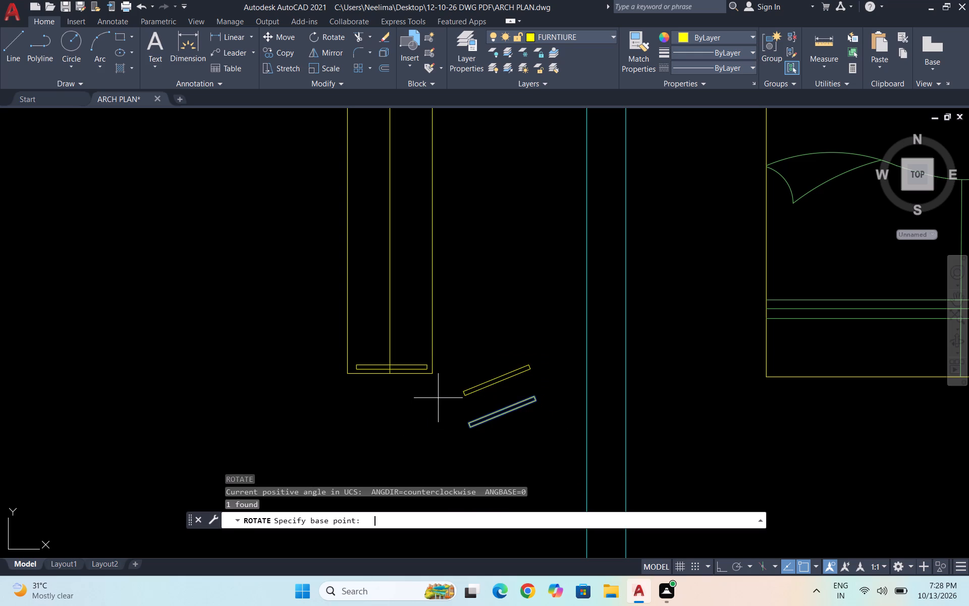
pyautogui.click(467, 422)
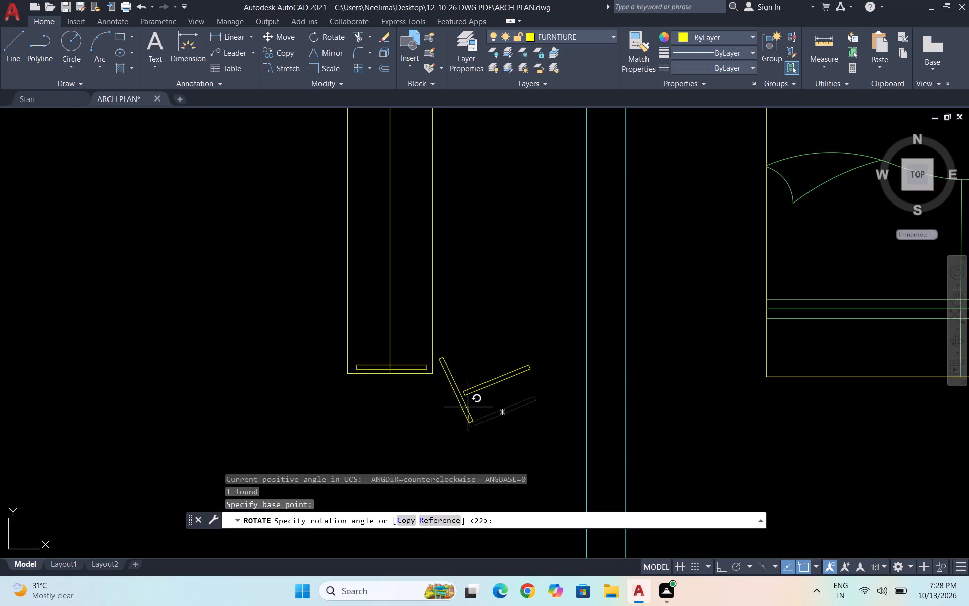
pyautogui.click(523, 456)
# Move the lower, downward-sloping hanger up, closer beneath the first tilted hanger.
pyautogui.moveTo(541, 459); pyautogui.dragTo(524, 437)
pyautogui.click(410, 411)
pyautogui.press('m')
pyautogui.press('Return')
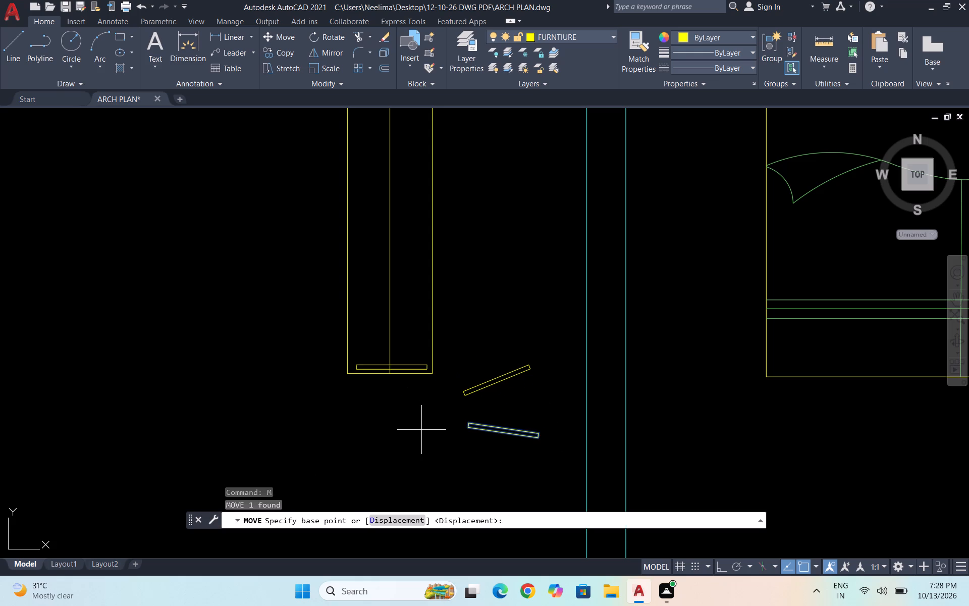
pyautogui.scroll(1, 464, 428)
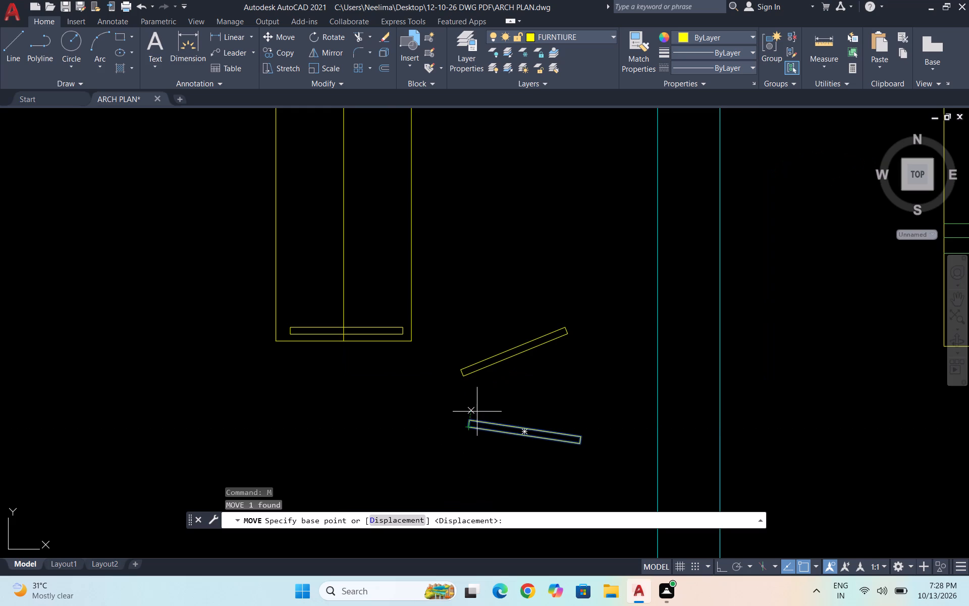
pyautogui.click(469, 420)
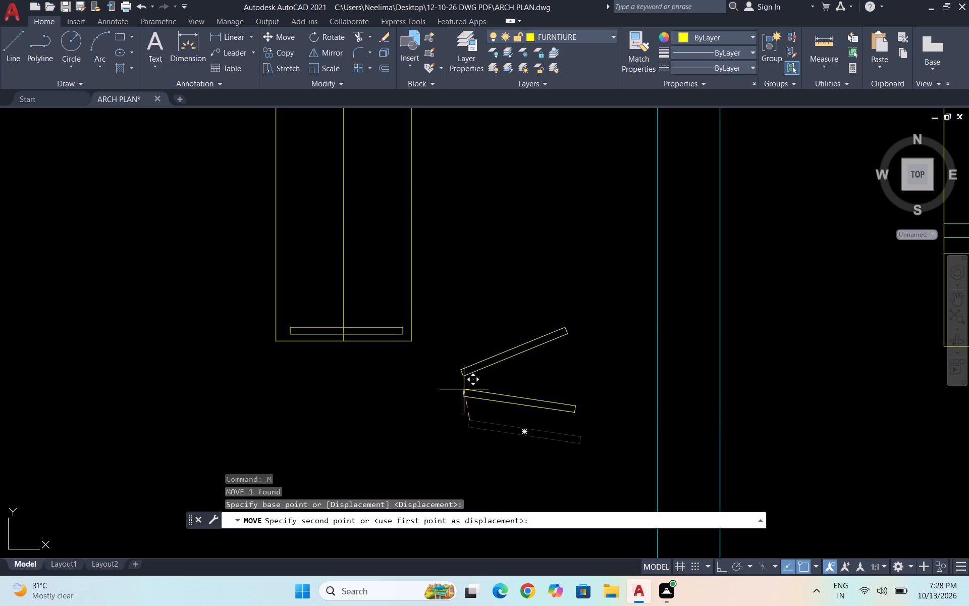
pyautogui.click(466, 398)
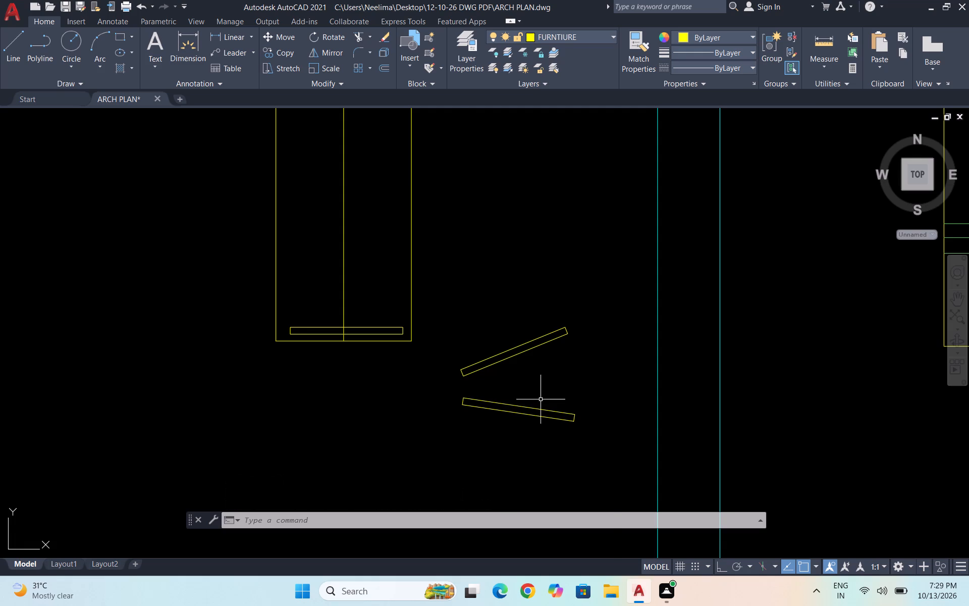
# Move the lower, downward-sloping hanger slightly up, closer beneath the upward-sloping hanger outside the wardrobe.
pyautogui.scroll(-1, 540, 394)
pyautogui.press('Escape')
pyautogui.scroll(2, 563, 431)
pyautogui.moveTo(573, 431); pyautogui.dragTo(546, 416)
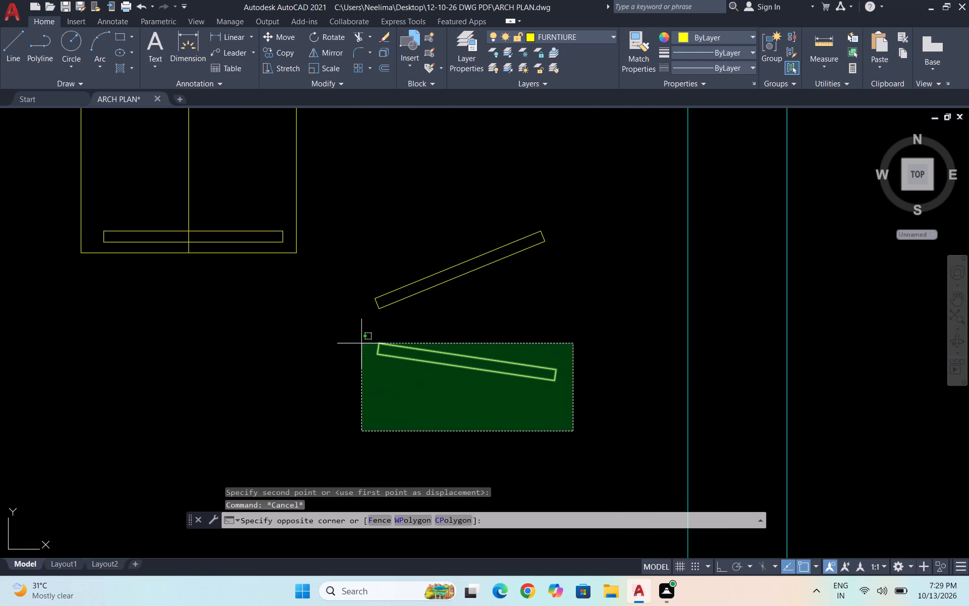
pyautogui.click(351, 332)
pyautogui.press('m')
pyautogui.press('Return')
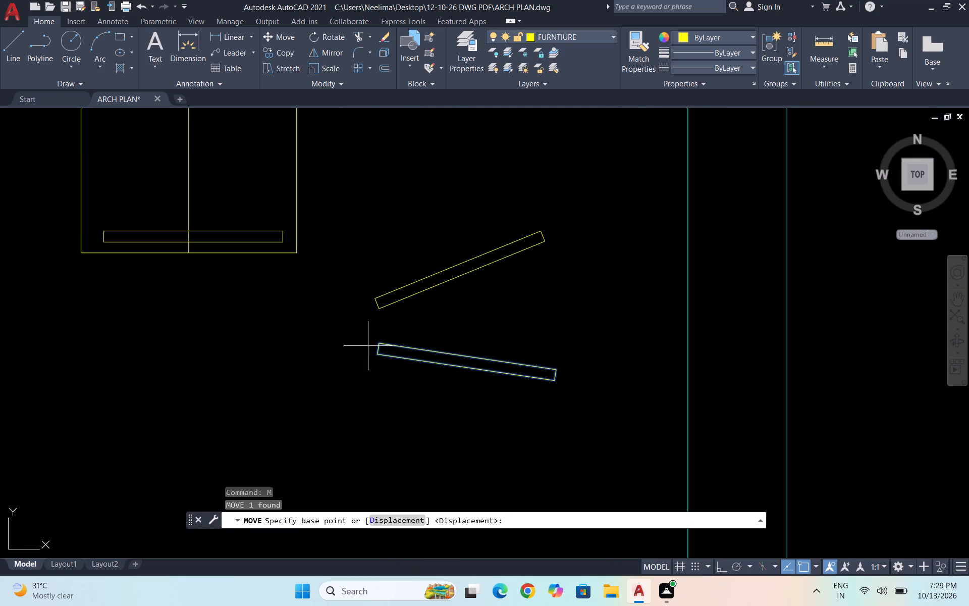
pyautogui.click(376, 343)
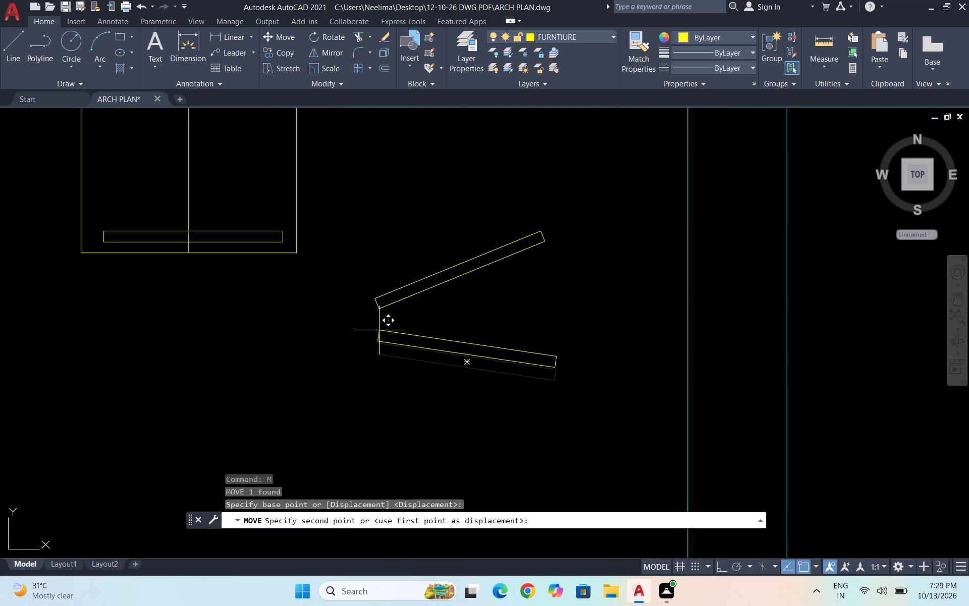
pyautogui.click(380, 329)
# Copy the pair of tilted hangers into the wardrobe, just above the flat hanger at its bottom end.
pyautogui.scroll(-1, 398, 349)
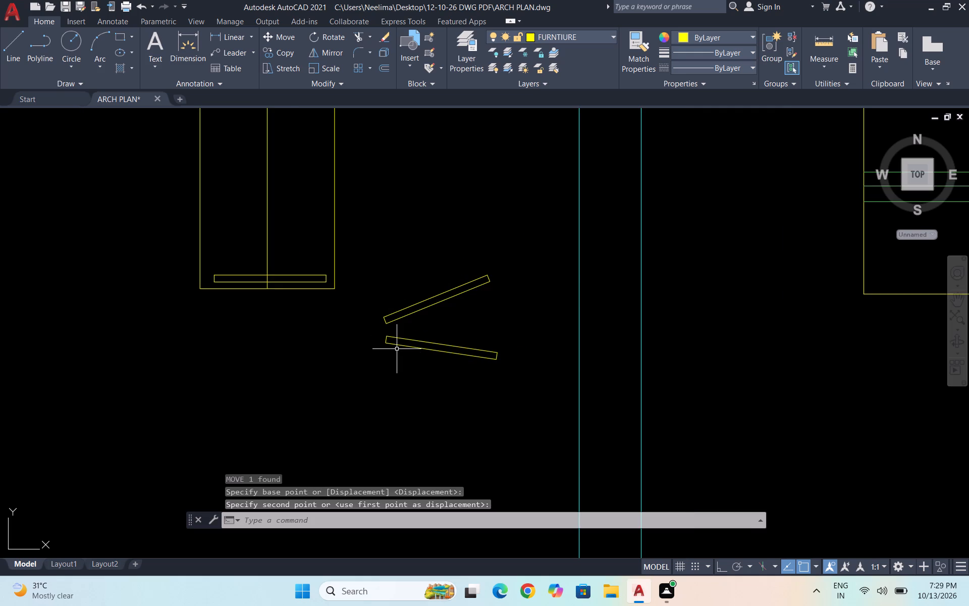
pyautogui.scroll(-3, 415, 331)
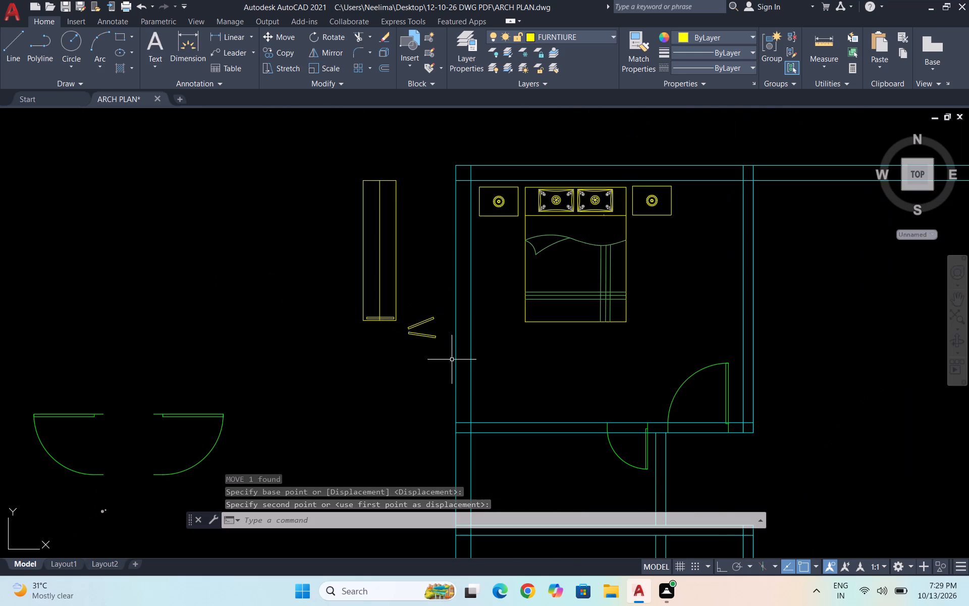
pyautogui.scroll(2, 430, 330)
pyautogui.moveTo(461, 376); pyautogui.dragTo(453, 372)
pyautogui.click(366, 282)
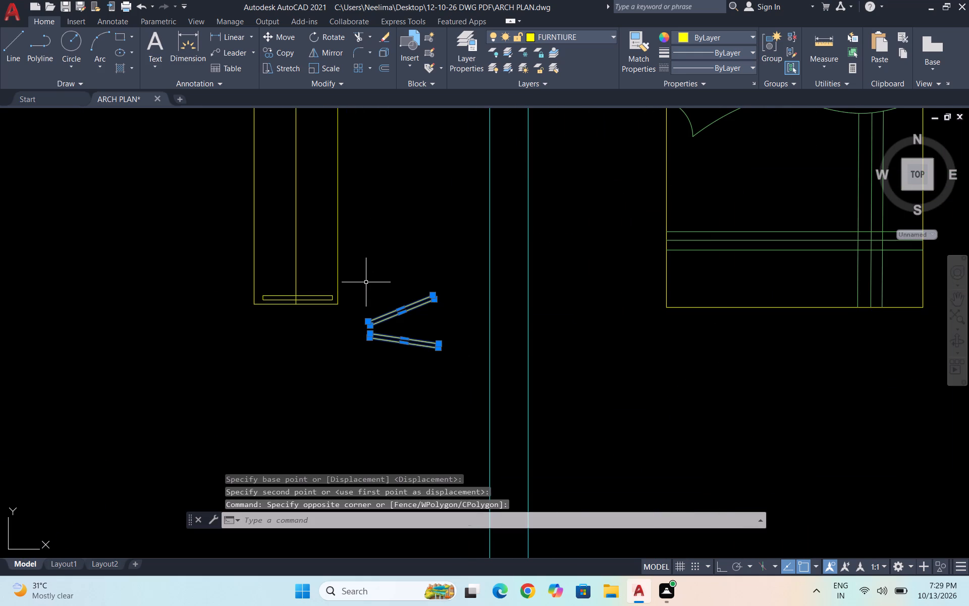
pyautogui.write('CO')
pyautogui.press('Return')
pyautogui.scroll(2, 385, 319)
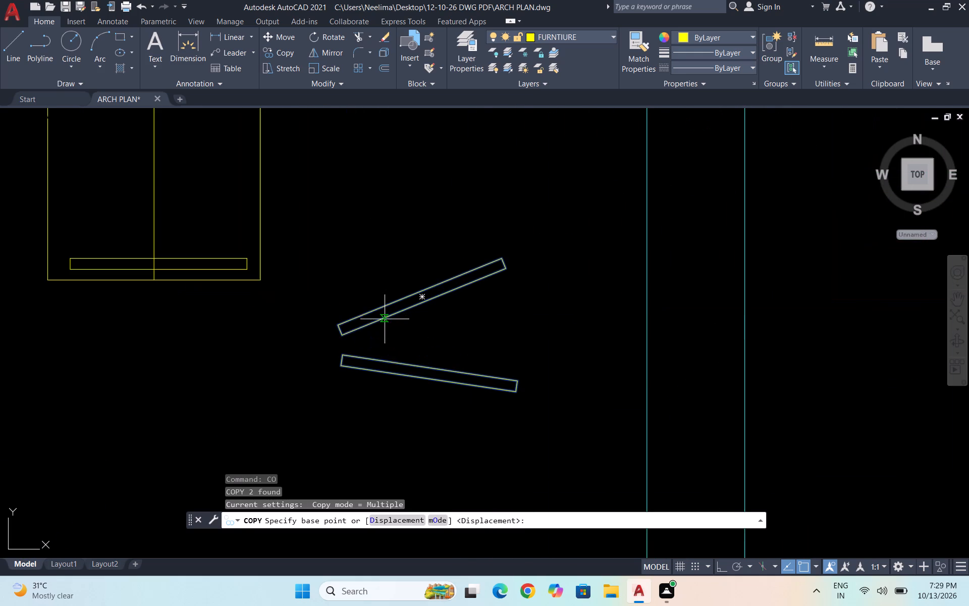
pyautogui.click(345, 355)
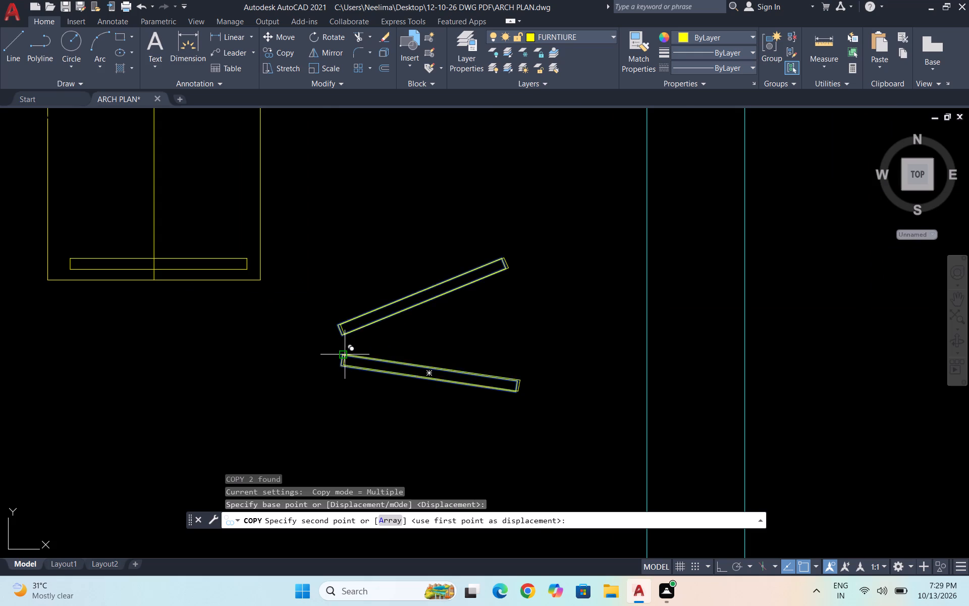
pyautogui.scroll(-3, 342, 327)
pyautogui.scroll(2, 285, 294)
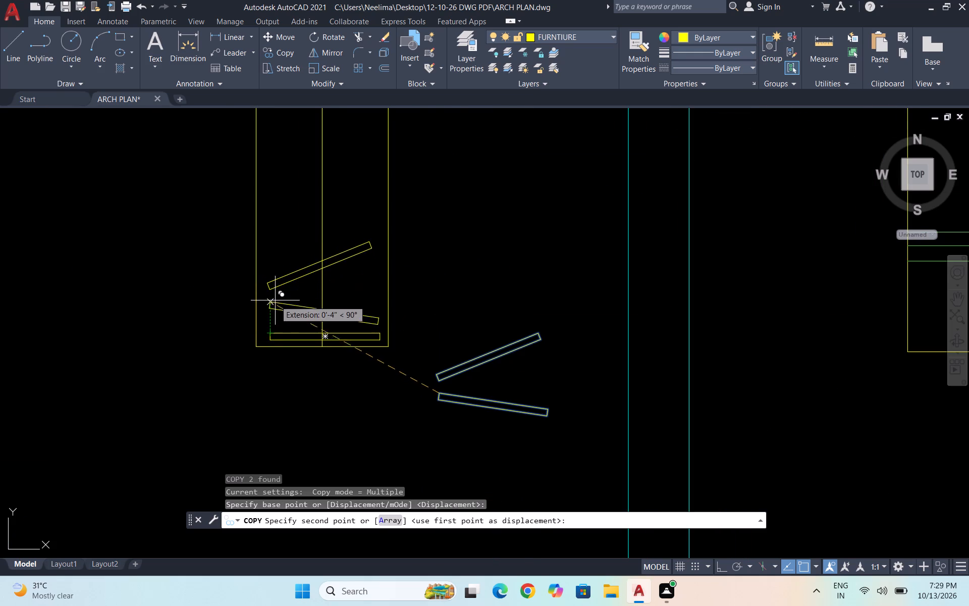
pyautogui.click(273, 296)
# Place four more copies of the tilted hanger pair, stacked one above another up to the wardrobe's top.
pyautogui.scroll(-2, 268, 315)
pyautogui.scroll(2, 269, 272)
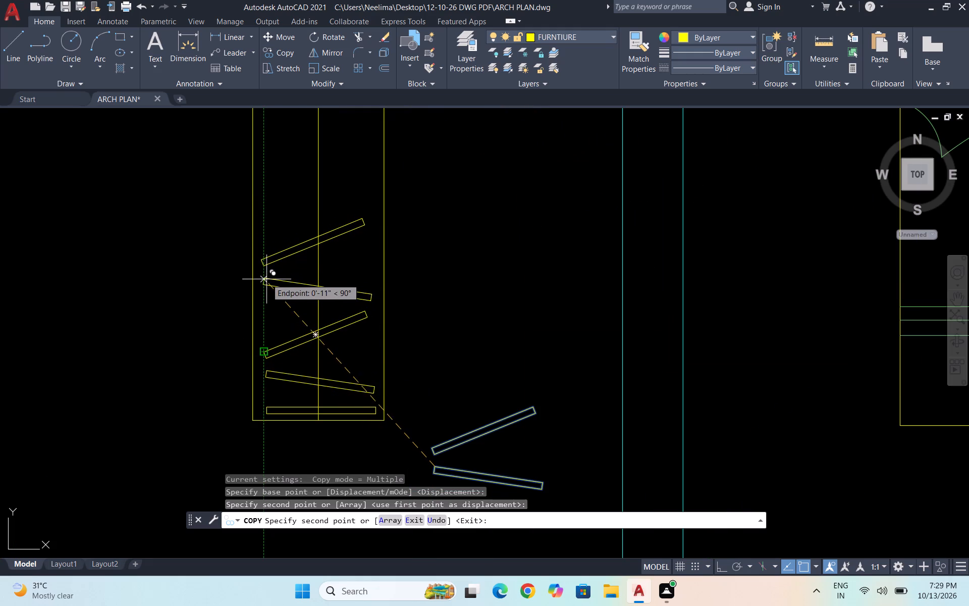
pyautogui.click(267, 268)
pyautogui.scroll(-1, 271, 310)
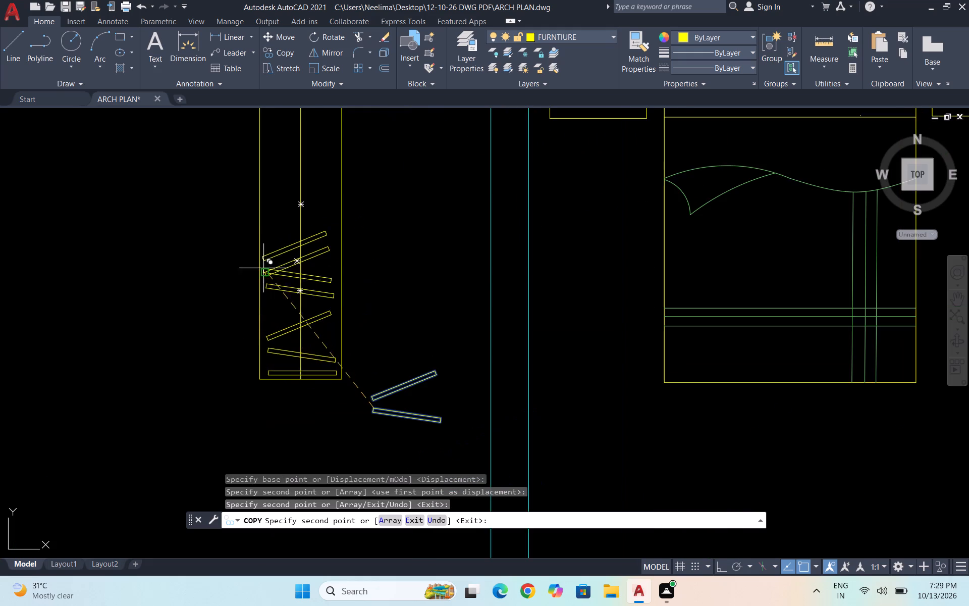
pyautogui.scroll(-1, 264, 283)
pyautogui.scroll(2, 275, 237)
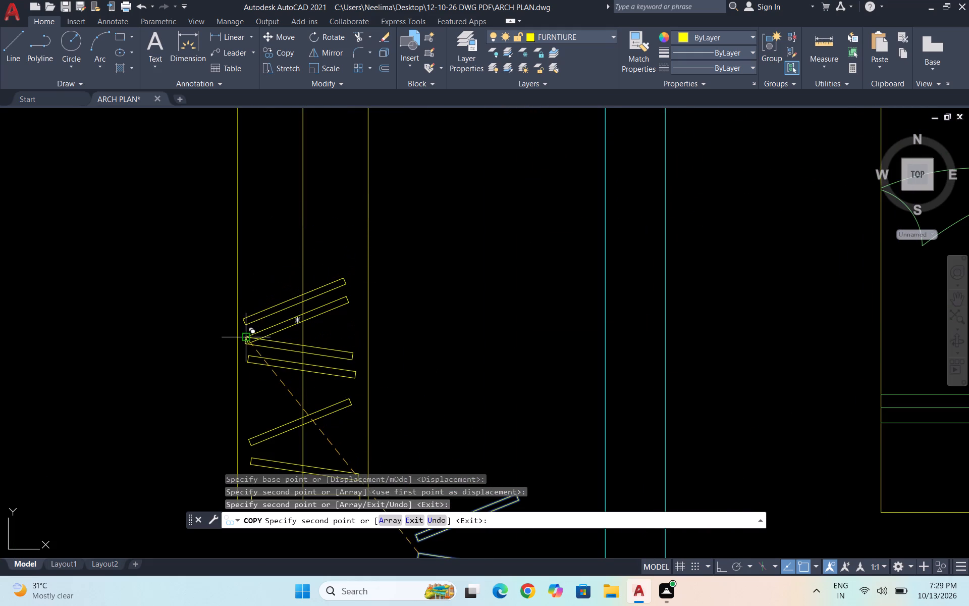
pyautogui.click(249, 259)
pyautogui.scroll(-3, 244, 291)
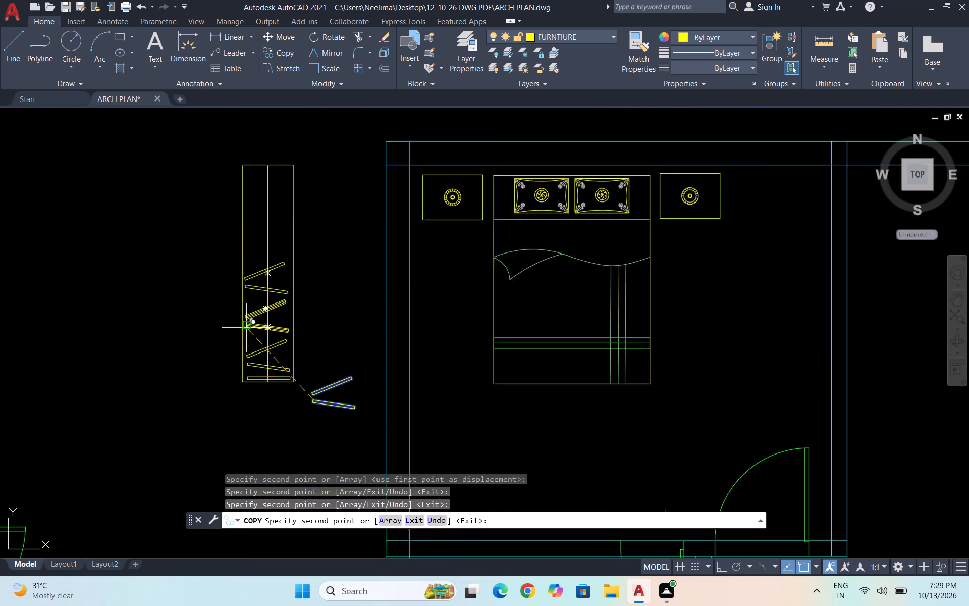
pyautogui.scroll(1, 252, 270)
pyautogui.scroll(3, 242, 312)
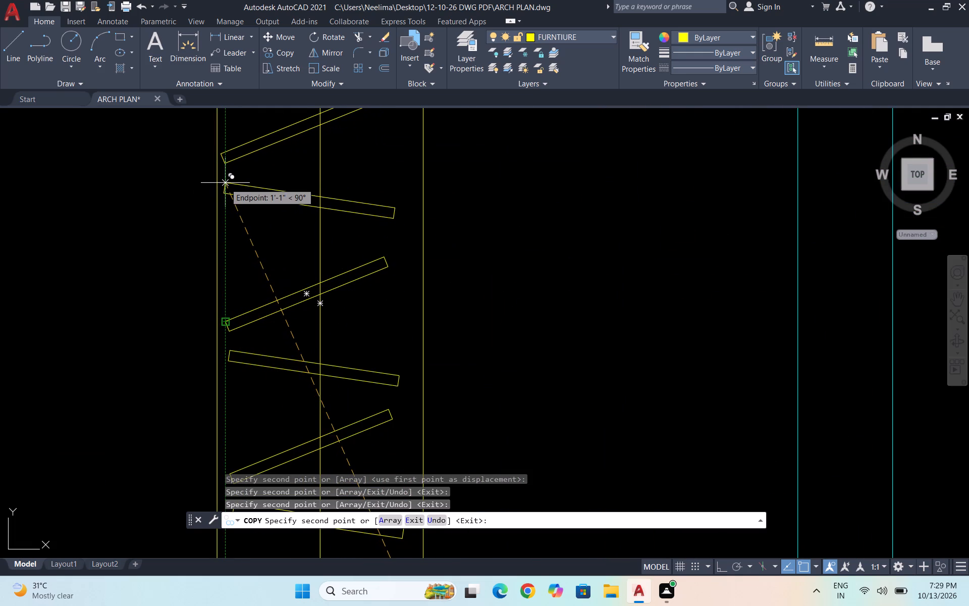
pyautogui.click(225, 183)
pyautogui.scroll(-3, 234, 243)
pyautogui.scroll(2, 245, 208)
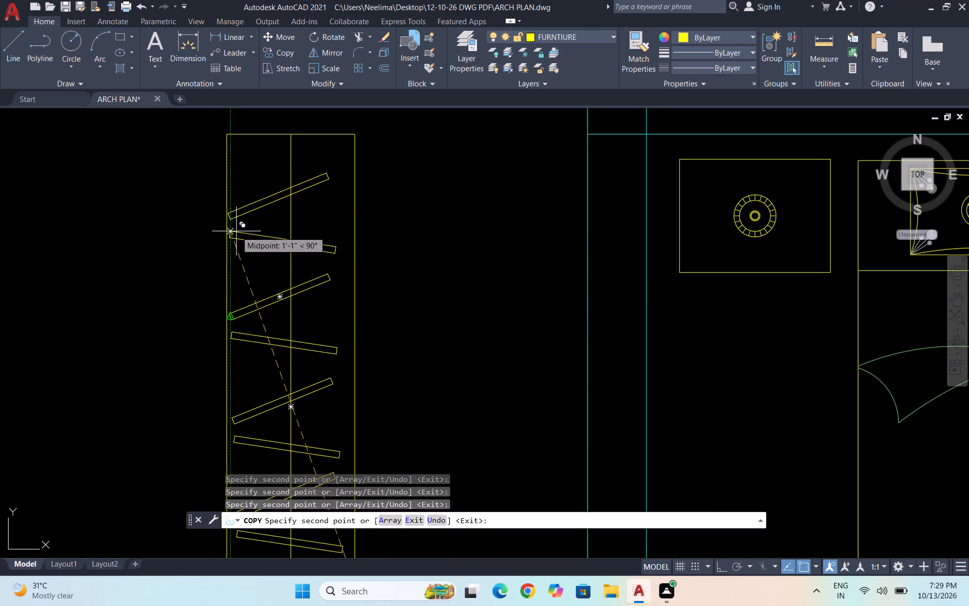
pyautogui.click(236, 231)
pyautogui.scroll(-4, 275, 256)
pyautogui.press('Escape')
# Copy the single downward-sloping hanger from outside the wardrobe to a spot just below the wardrobe's top edge.
pyautogui.scroll(3, 289, 334)
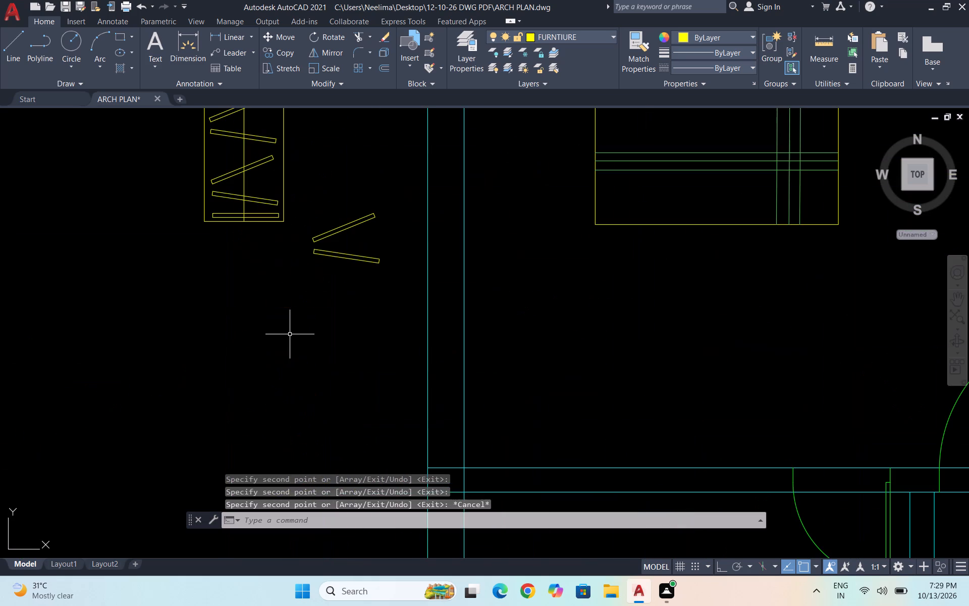
pyautogui.click(382, 287)
pyautogui.click(313, 248)
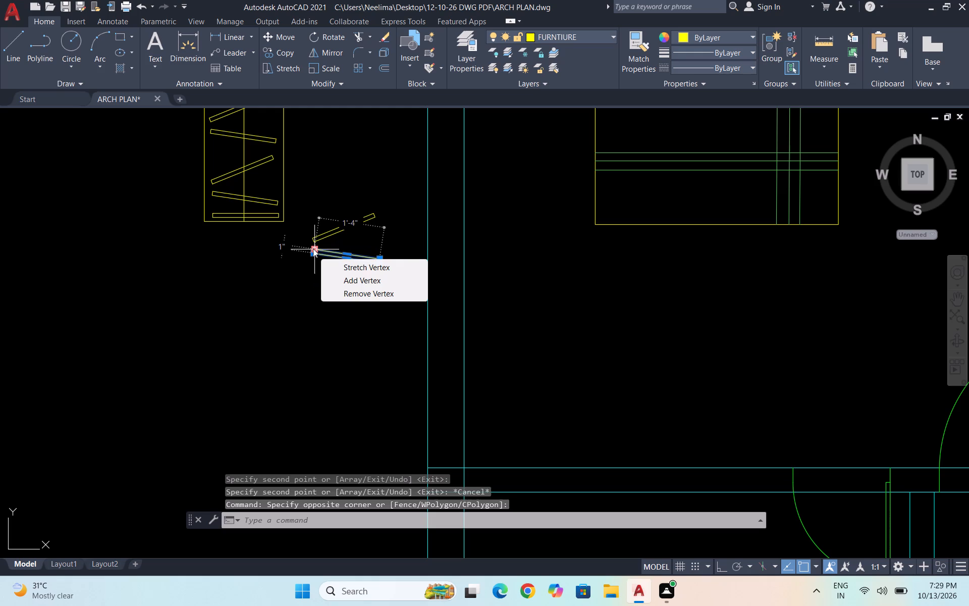
pyautogui.write('CO')
pyautogui.press('Return')
pyautogui.scroll(2, 325, 244)
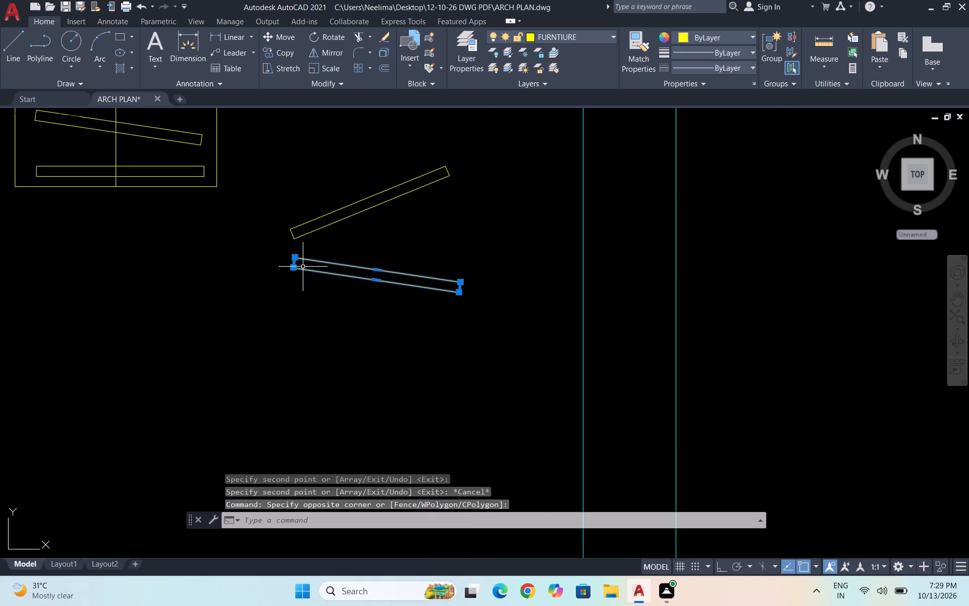
pyautogui.write('CO')
pyautogui.press('Return')
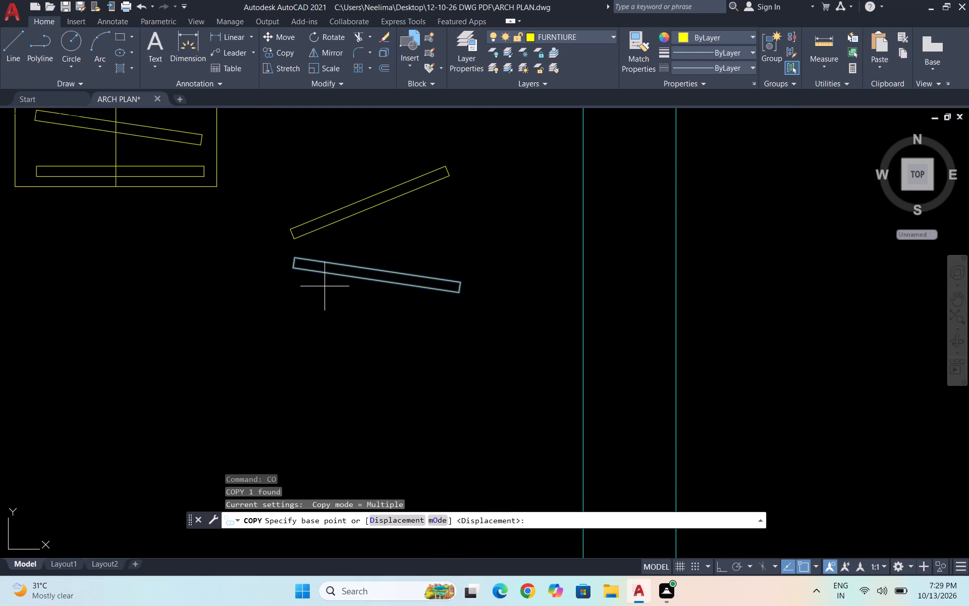
pyautogui.click(299, 259)
pyautogui.scroll(-3, 307, 327)
pyautogui.scroll(-2, 266, 245)
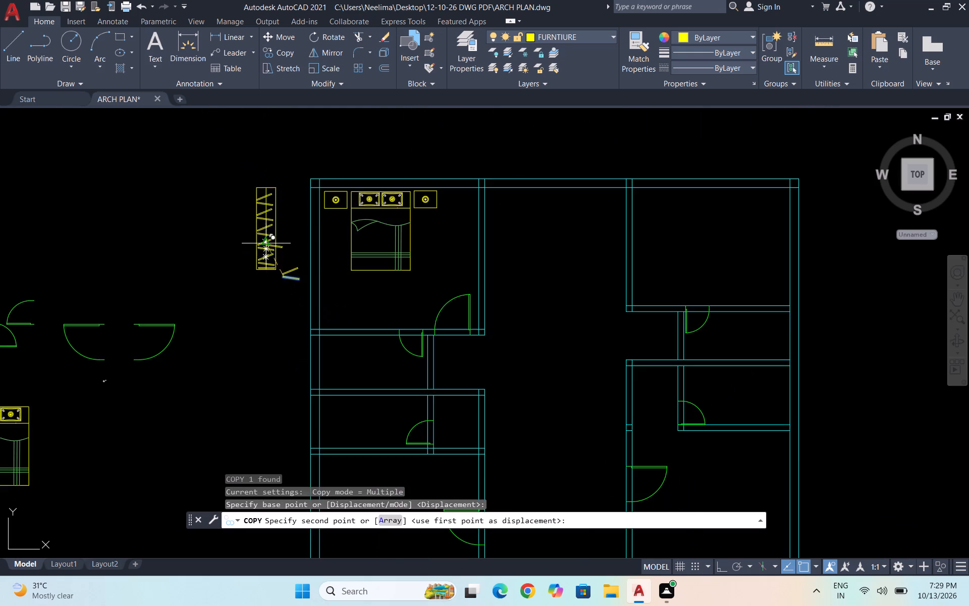
pyautogui.scroll(6, 261, 187)
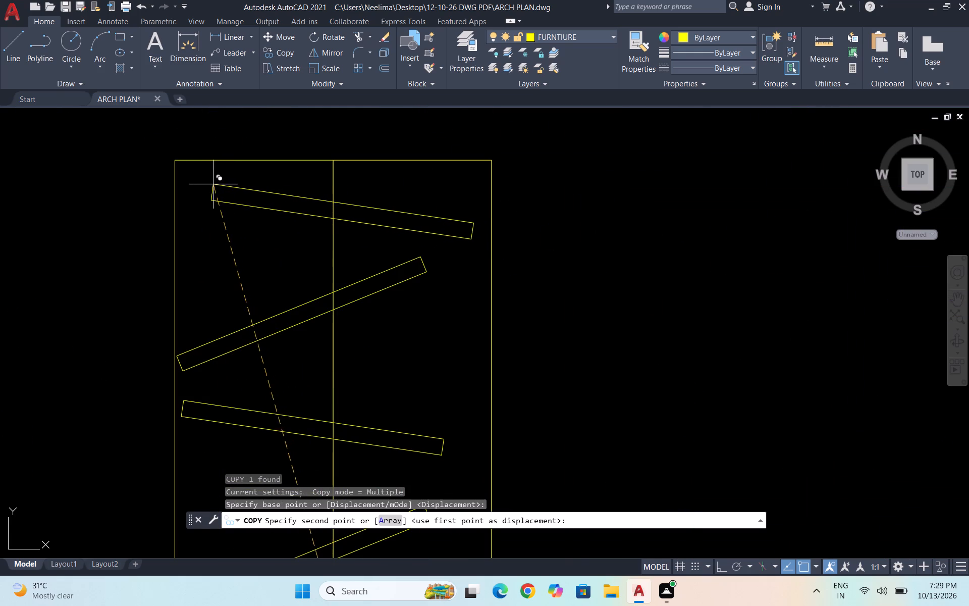
pyautogui.click(204, 182)
# Place four more copies of the downward-sloping hanger across the upward-sloping hangers along the wardrobe.
pyautogui.scroll(-3, 207, 177)
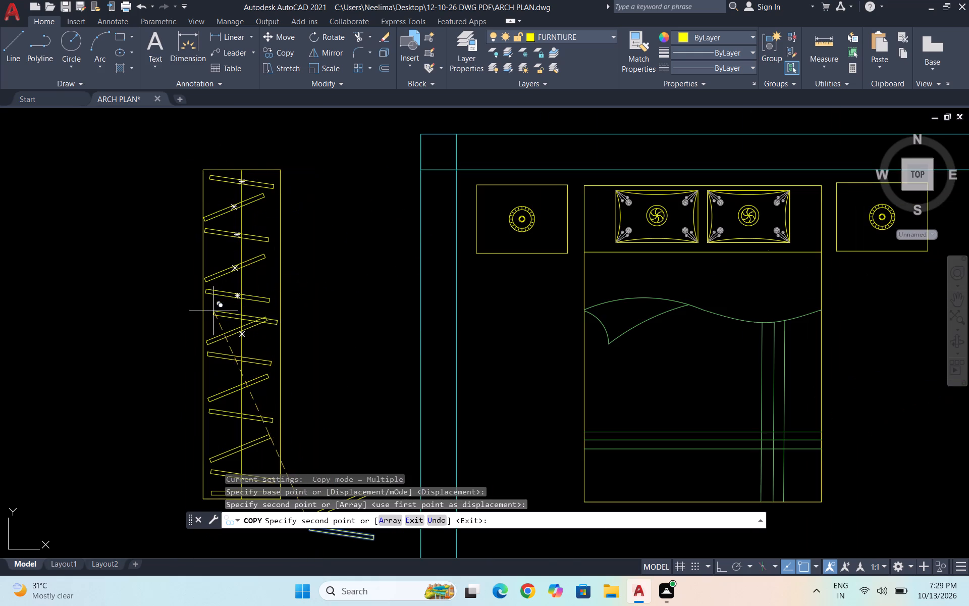
pyautogui.scroll(-2, 221, 286)
pyautogui.scroll(3, 229, 350)
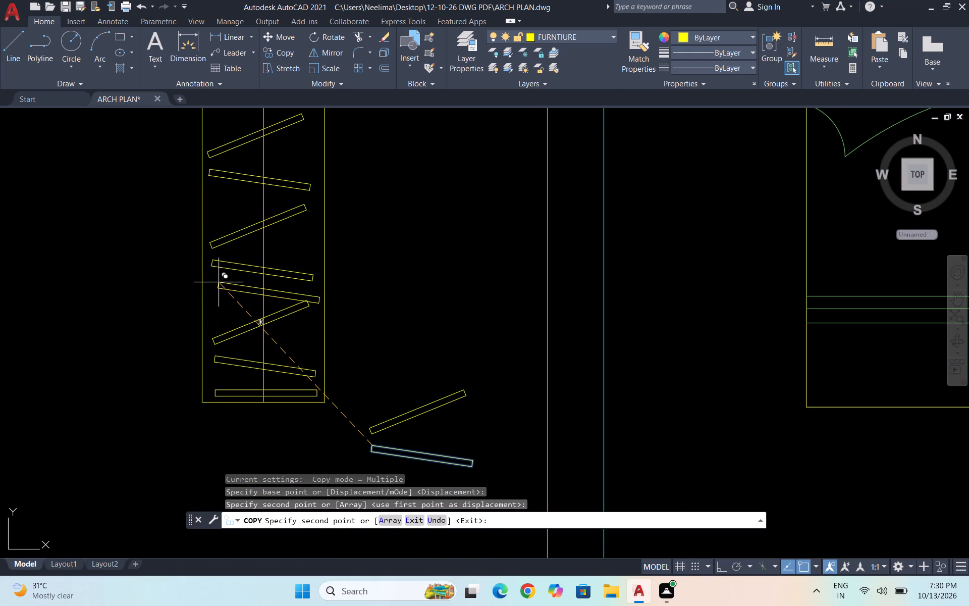
pyautogui.click(212, 213)
pyautogui.scroll(-2, 219, 320)
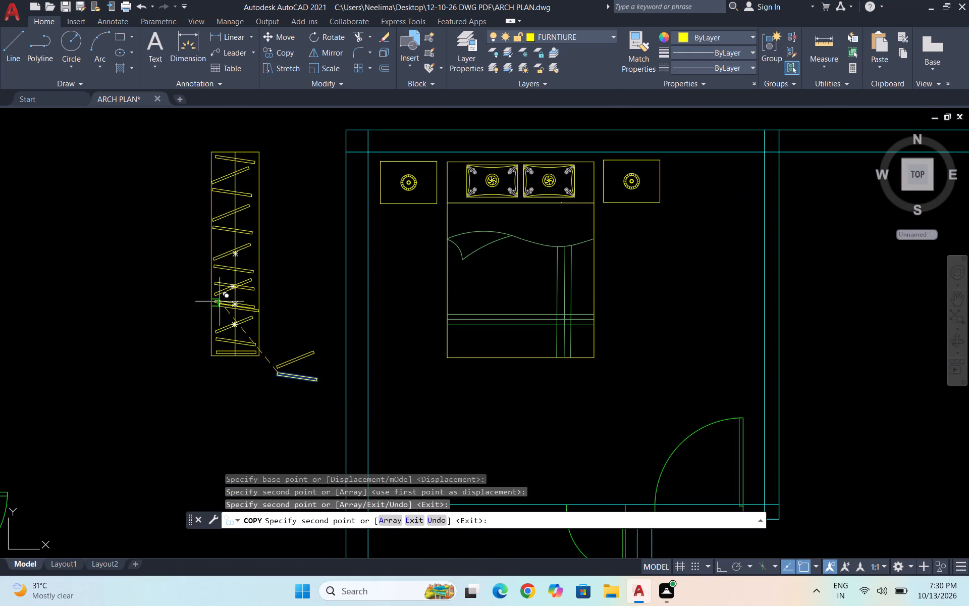
pyautogui.scroll(3, 222, 240)
pyautogui.click(202, 267)
pyautogui.scroll(-4, 191, 302)
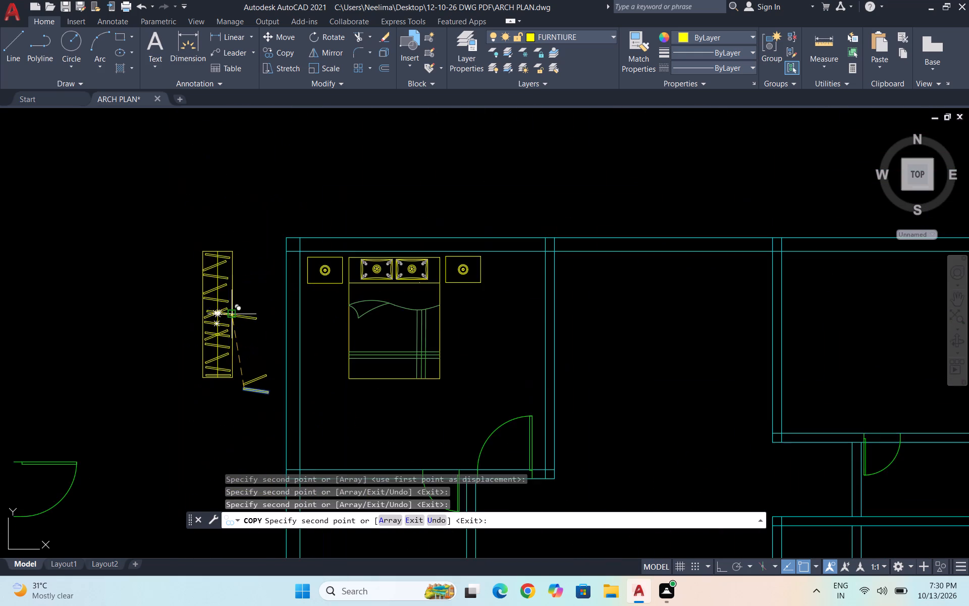
pyautogui.scroll(3, 214, 275)
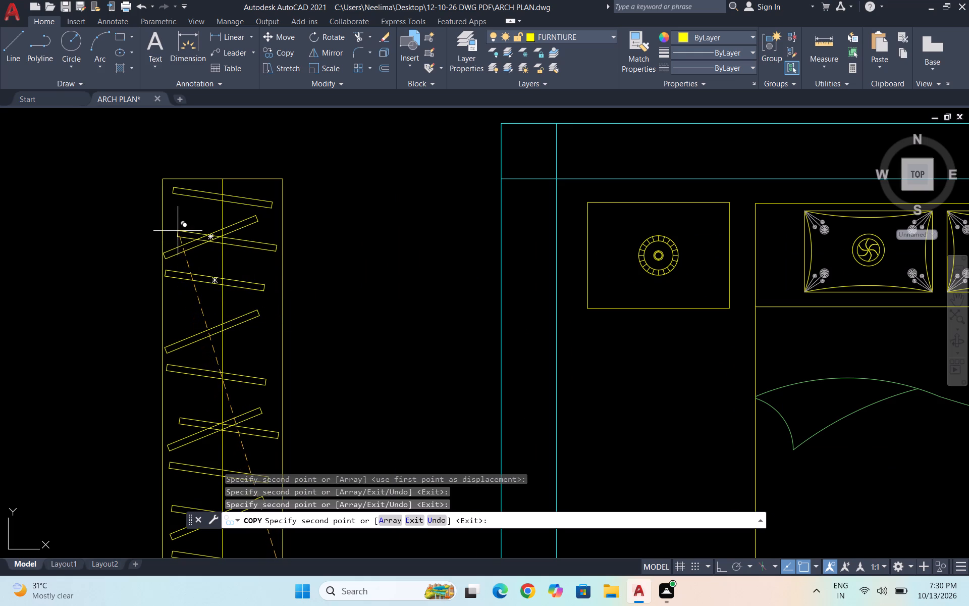
pyautogui.click(178, 231)
pyautogui.click(179, 316)
pyautogui.scroll(-4, 256, 249)
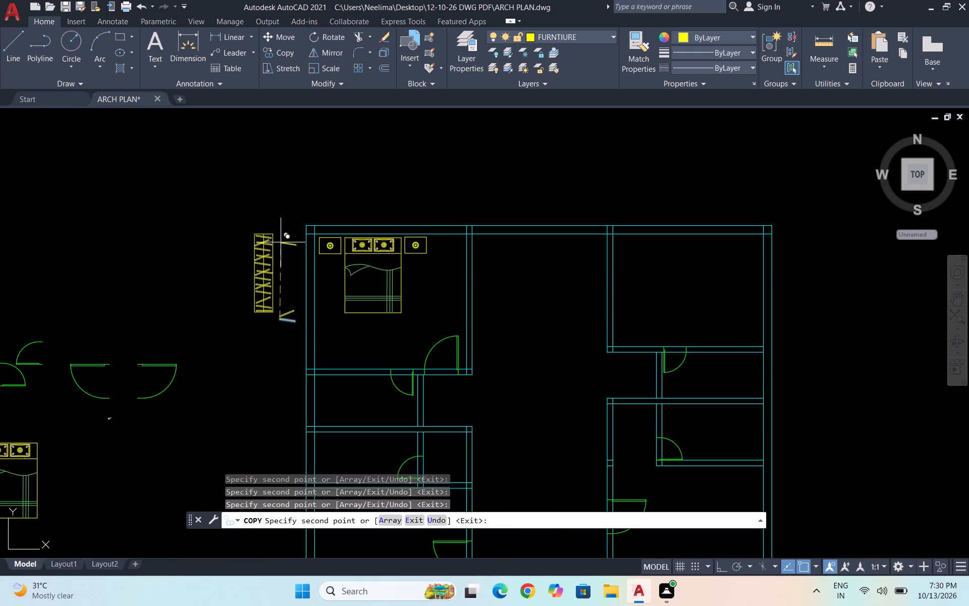
pyautogui.press('Escape')
# Delete the two spare tilted hangers lying outside the wardrobe.
pyautogui.scroll(2, 286, 325)
pyautogui.moveTo(300, 348); pyautogui.dragTo(296, 333)
pyautogui.click(289, 277)
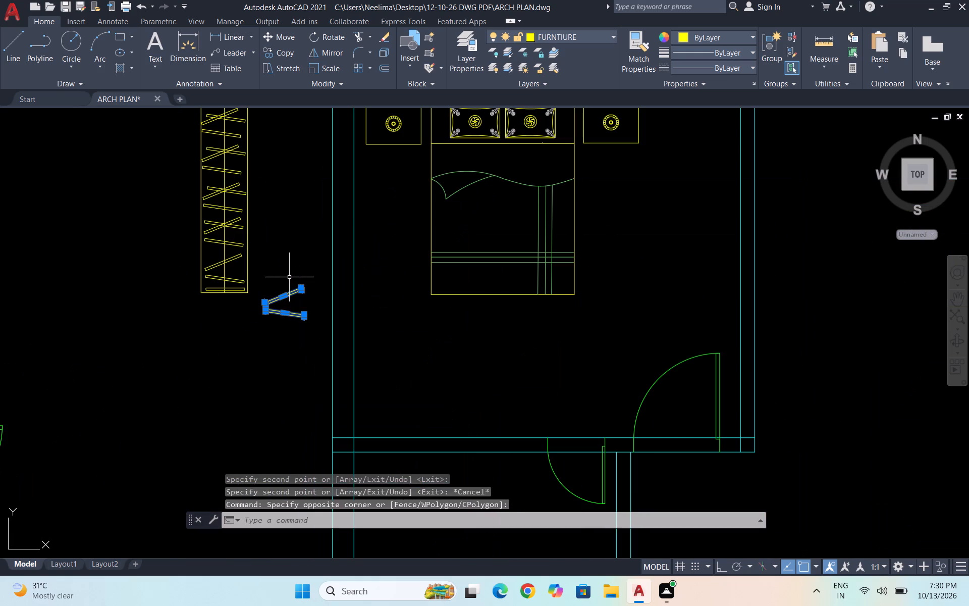
pyautogui.press('Delete')
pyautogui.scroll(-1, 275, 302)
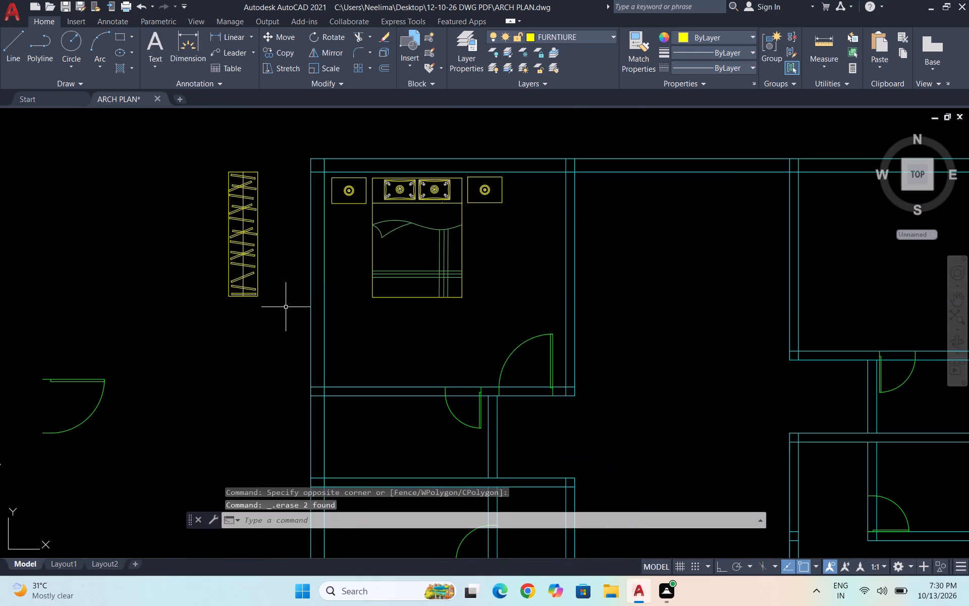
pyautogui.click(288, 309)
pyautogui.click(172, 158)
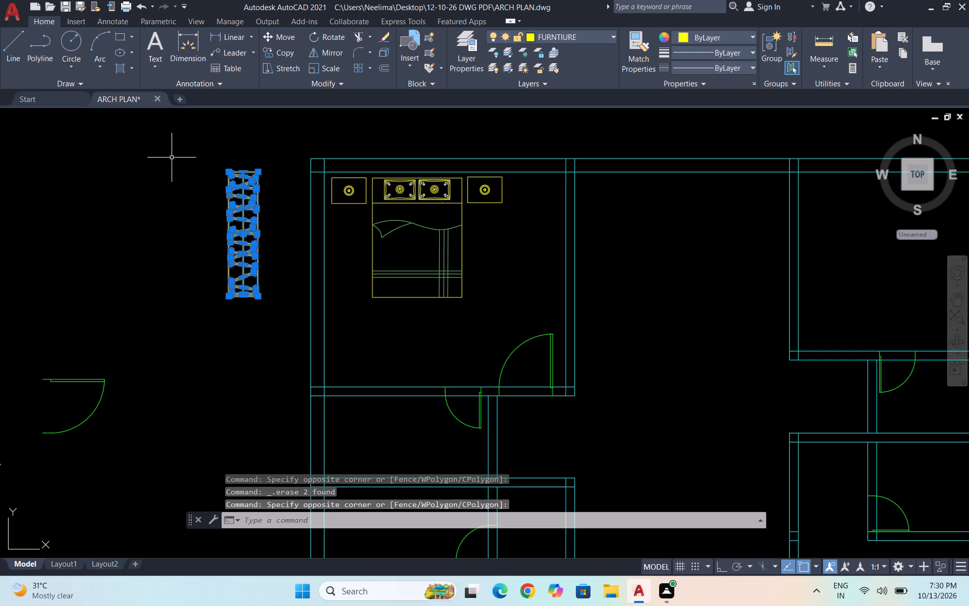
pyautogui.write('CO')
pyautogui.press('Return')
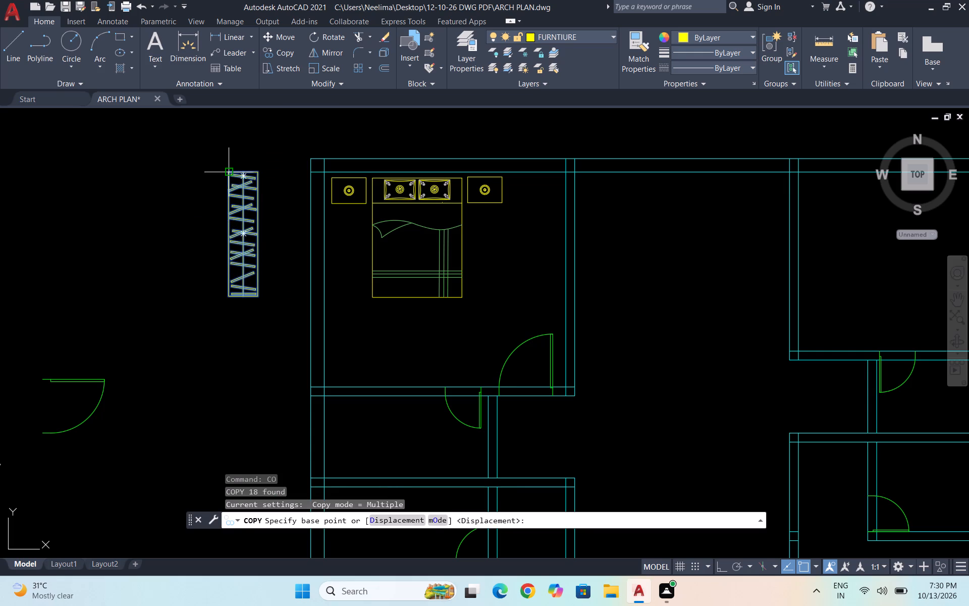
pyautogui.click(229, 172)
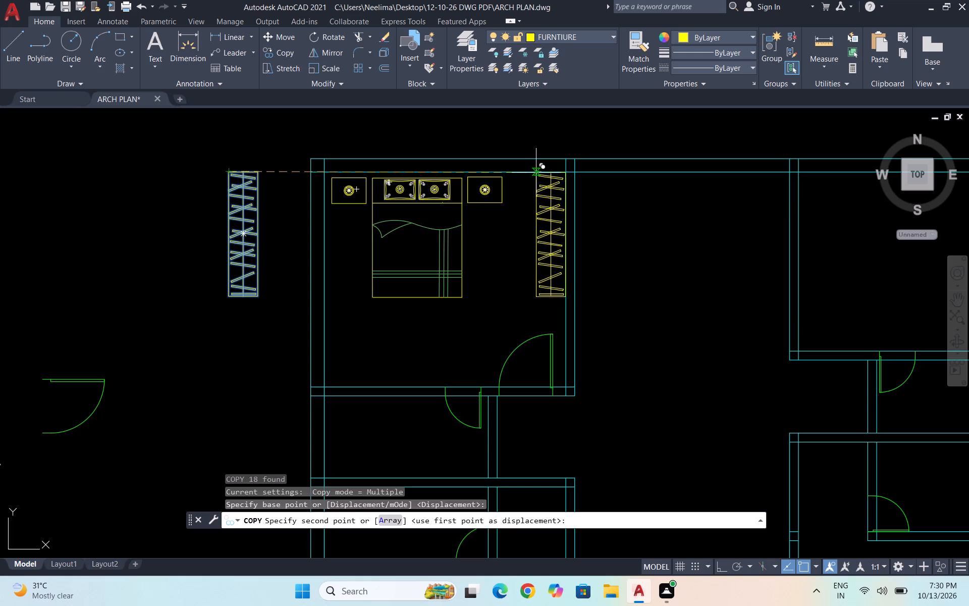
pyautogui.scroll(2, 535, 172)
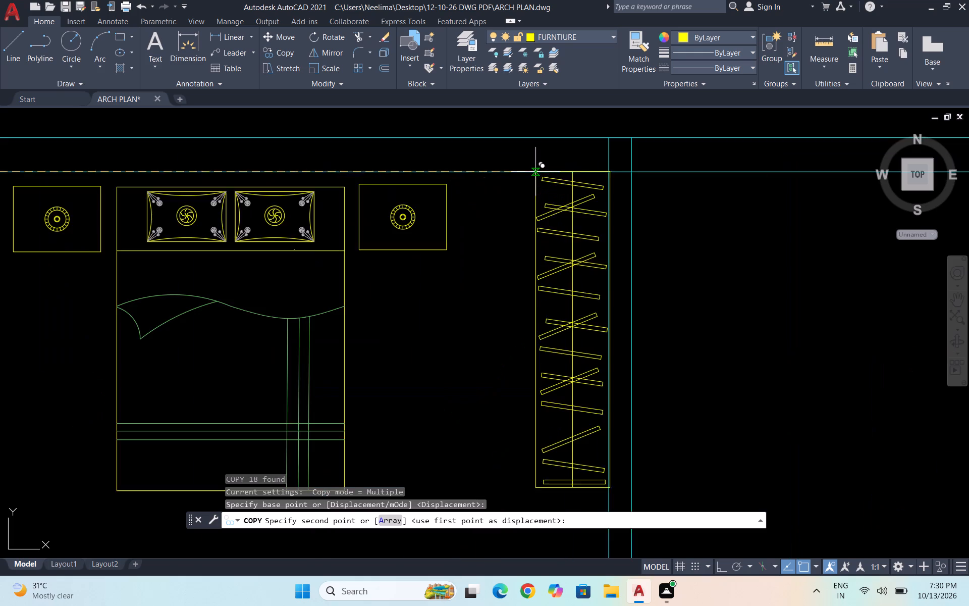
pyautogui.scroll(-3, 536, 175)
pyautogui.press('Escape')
# Copy the complete wardrobe with hangers by its top-right corner into the inner top-right corner of the upper-left bedroom.
pyautogui.click(388, 261)
pyautogui.click(324, 165)
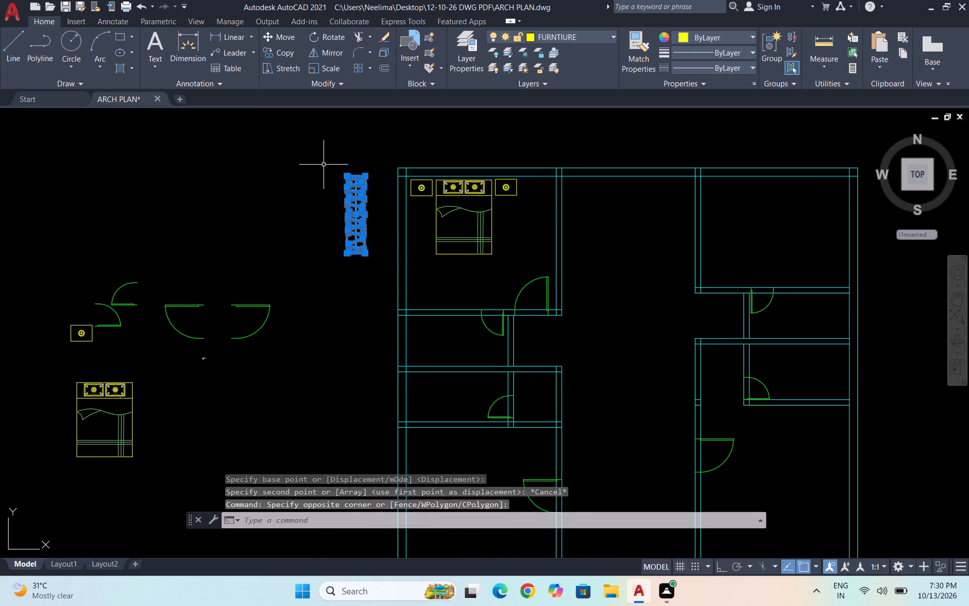
pyautogui.write('CO')
pyautogui.press('Return')
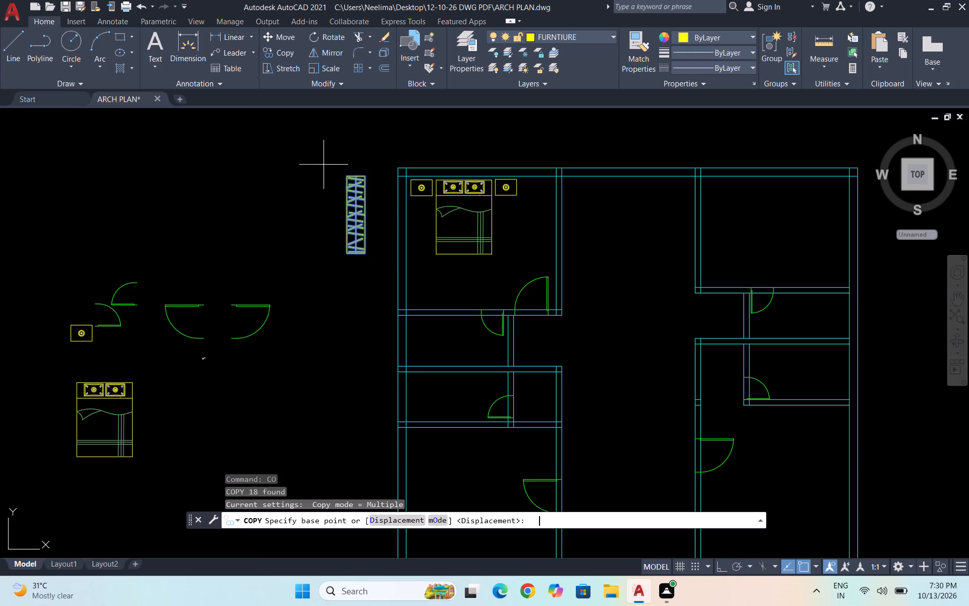
pyautogui.scroll(2, 359, 168)
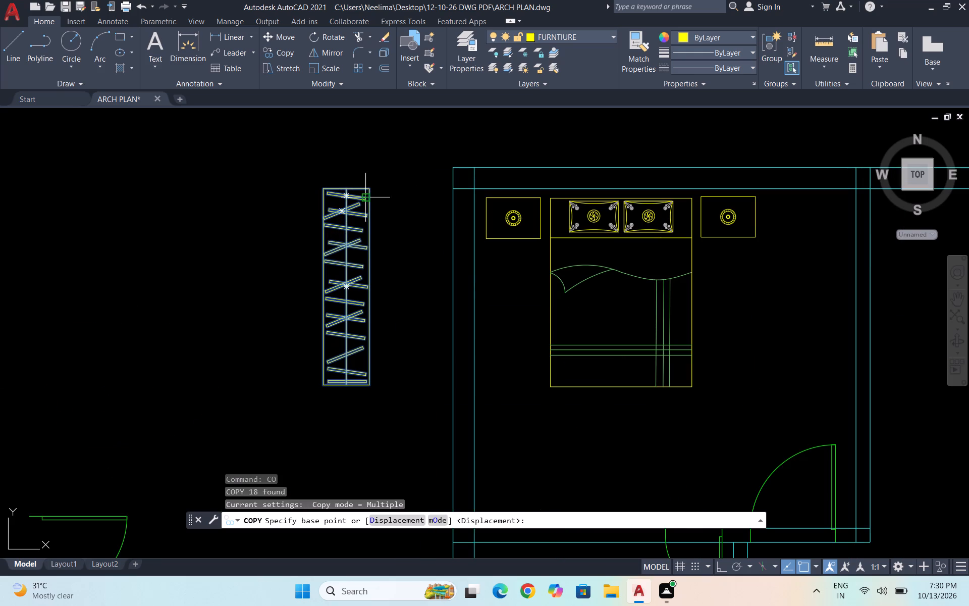
pyautogui.click(372, 191)
pyautogui.scroll(-3, 268, 192)
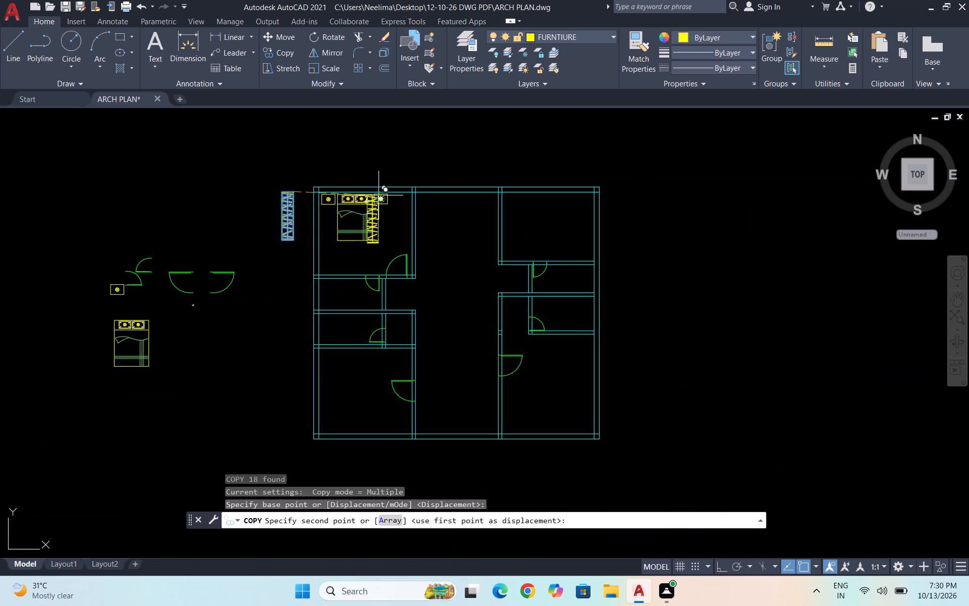
pyautogui.scroll(2, 397, 188)
pyautogui.click(429, 199)
pyautogui.scroll(-2, 414, 193)
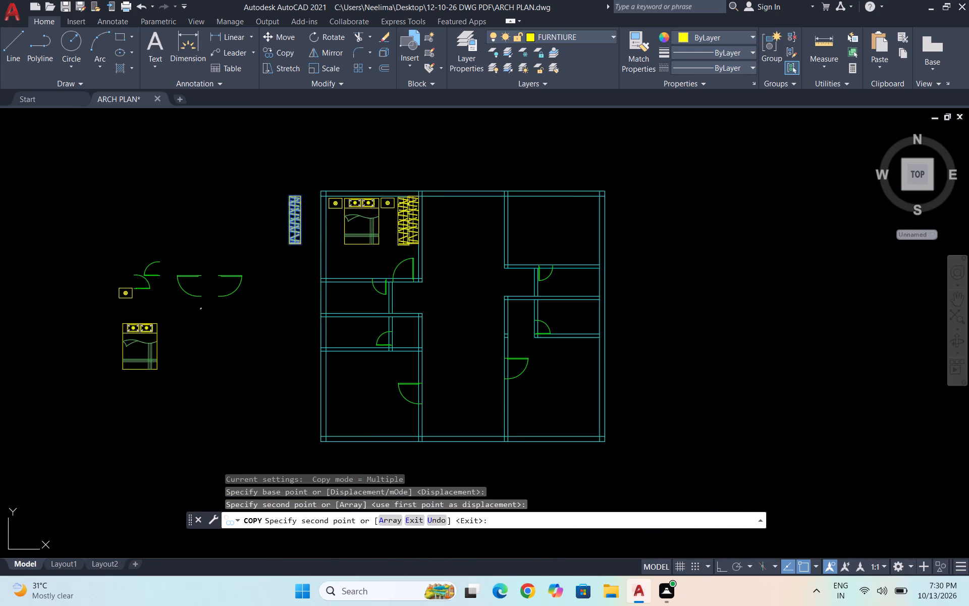
pyautogui.press('Escape')
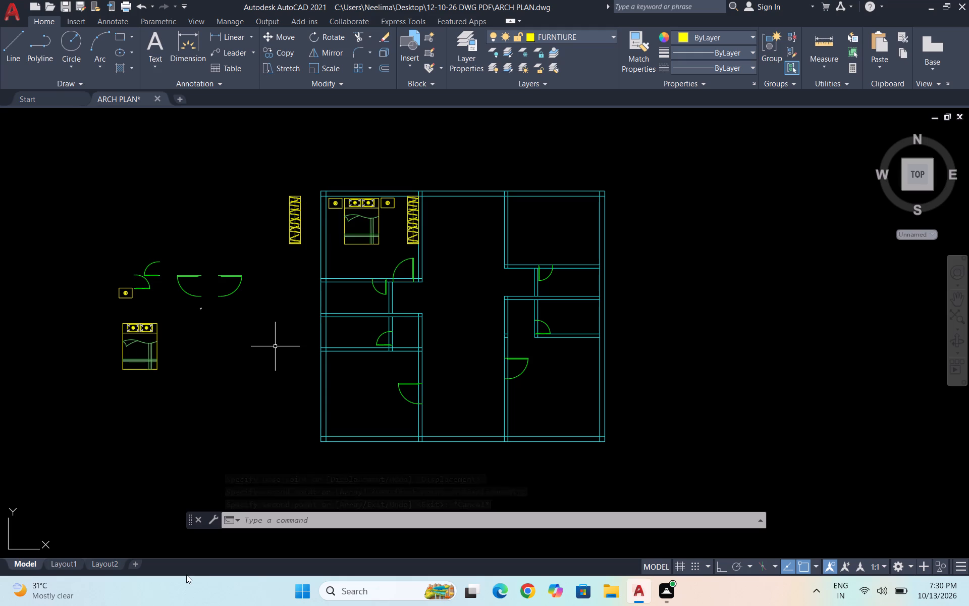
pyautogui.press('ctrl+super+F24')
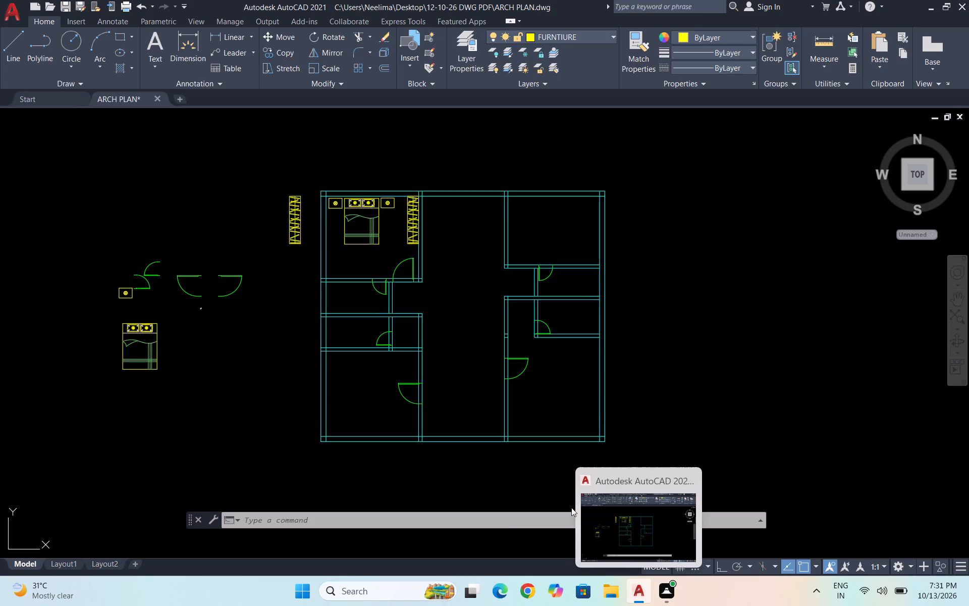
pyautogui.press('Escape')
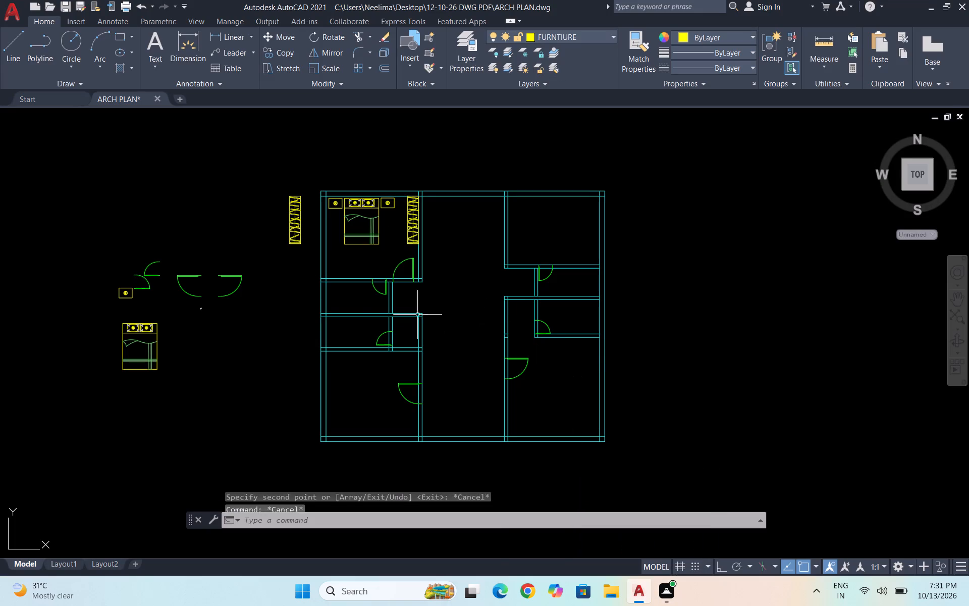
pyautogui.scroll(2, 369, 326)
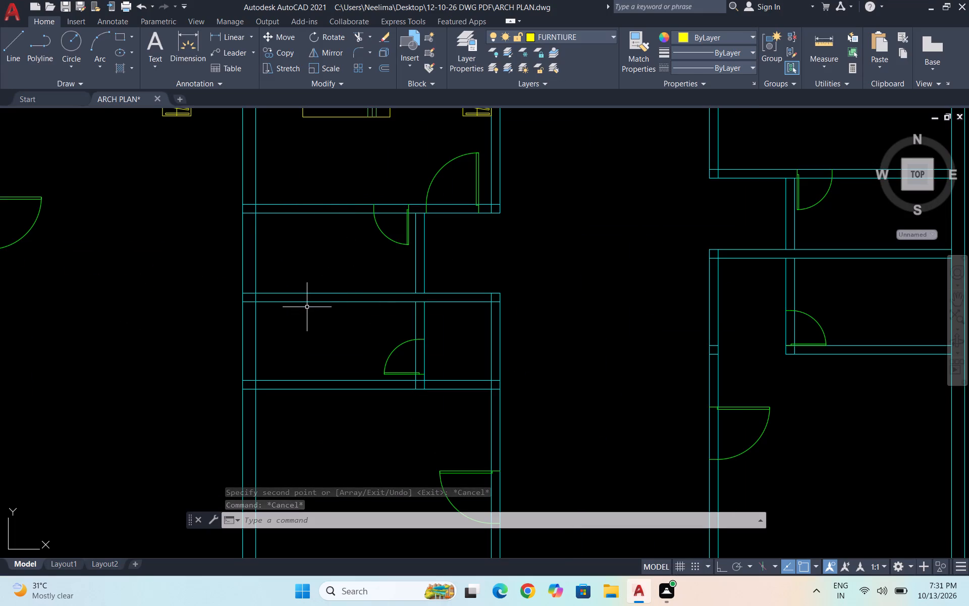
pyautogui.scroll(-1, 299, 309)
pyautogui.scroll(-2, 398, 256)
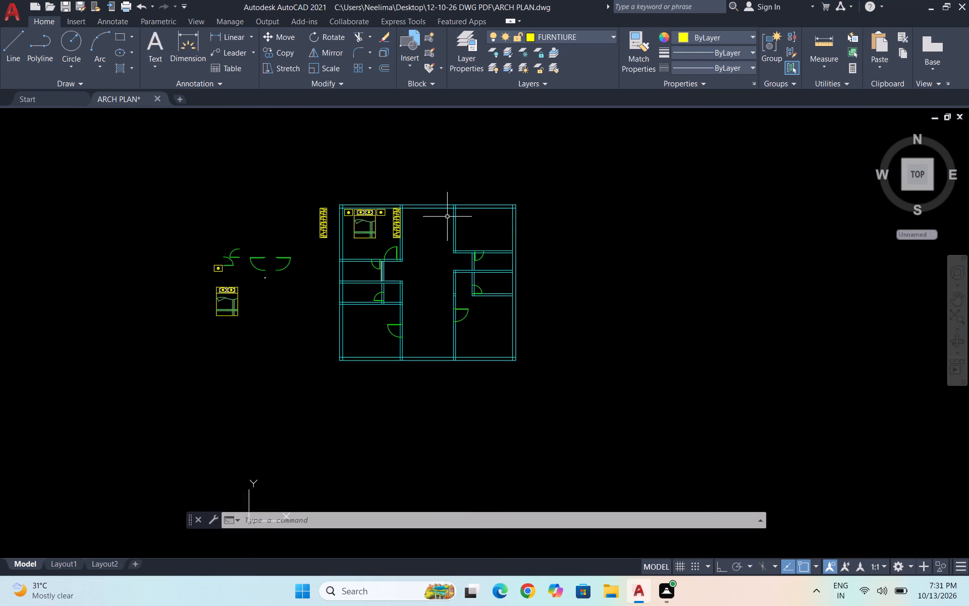
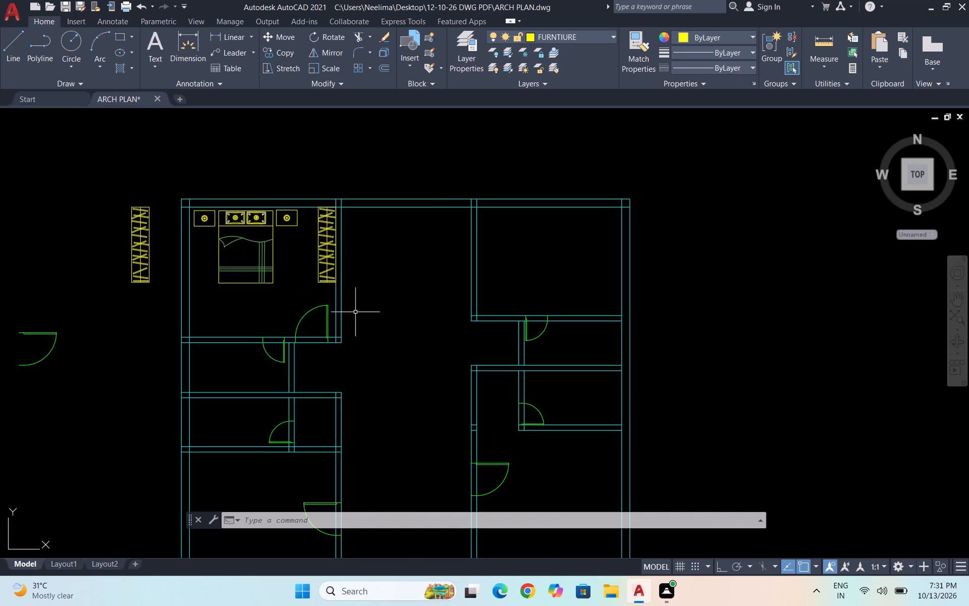
# Copy the bed, side tables and wardrobe from the plan's upper-left bedroom to the empty space below and outside the plan.
pyautogui.scroll(1, 278, 286)
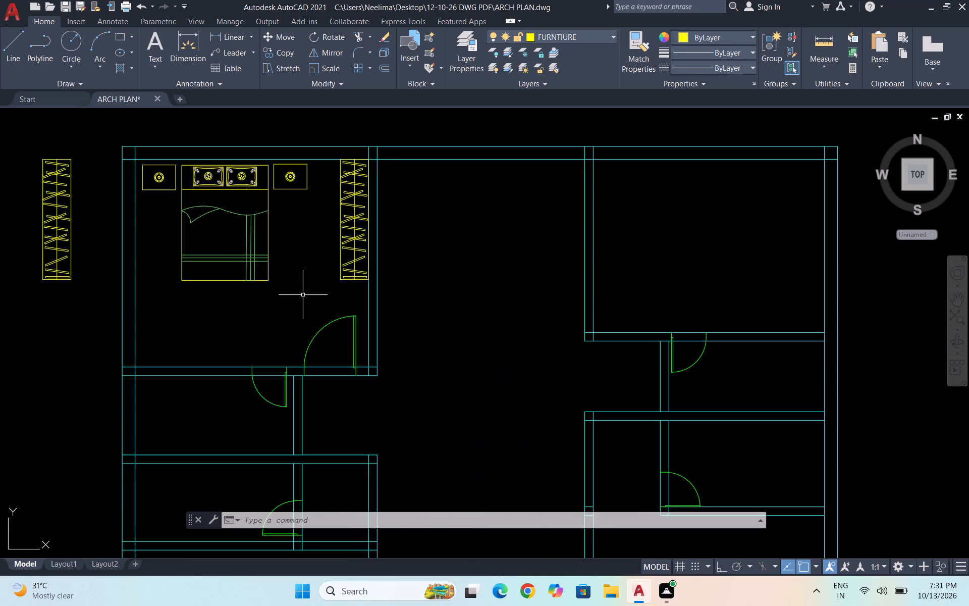
pyautogui.click(367, 295)
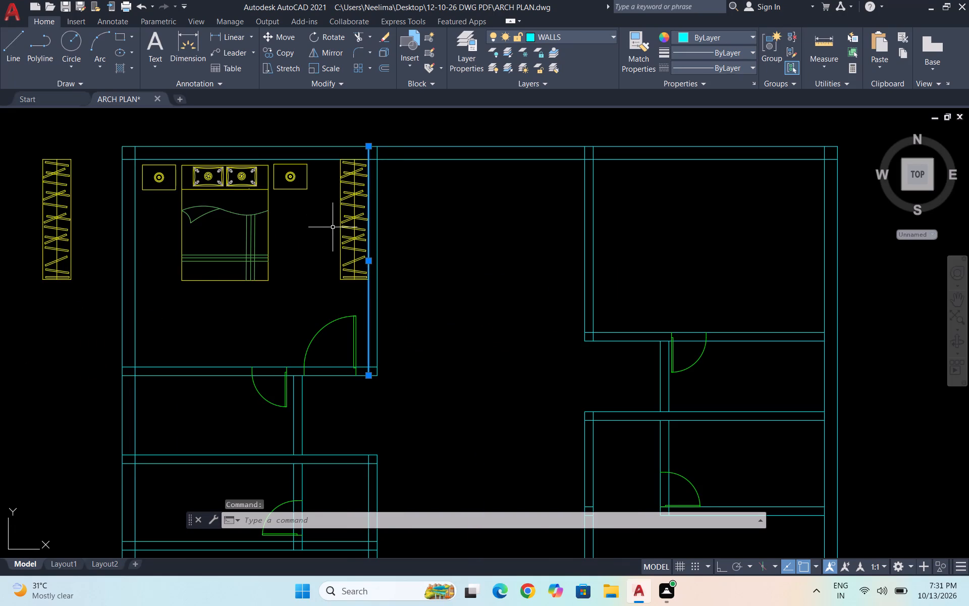
pyautogui.press('Escape')
pyautogui.click(365, 294)
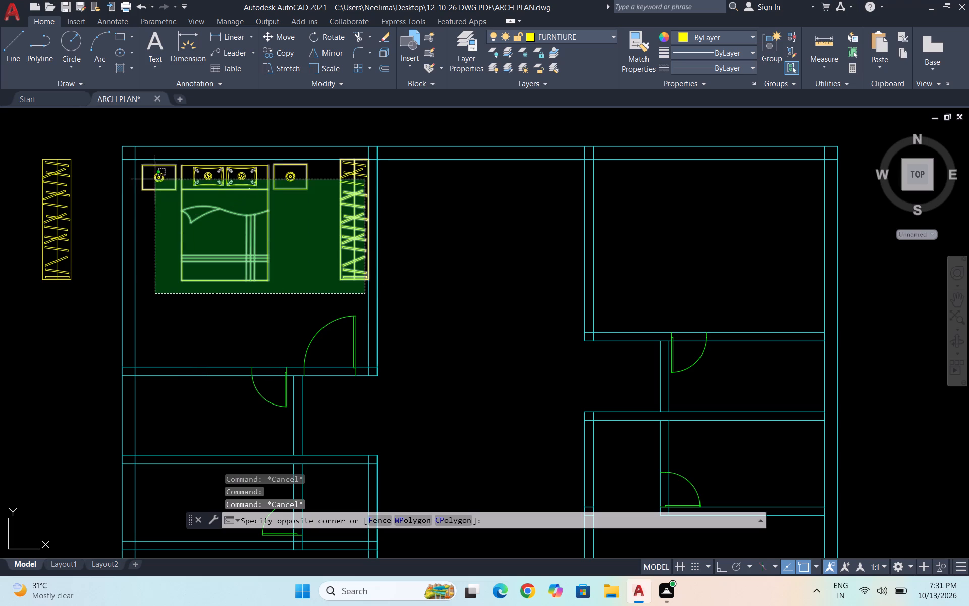
pyautogui.click(148, 161)
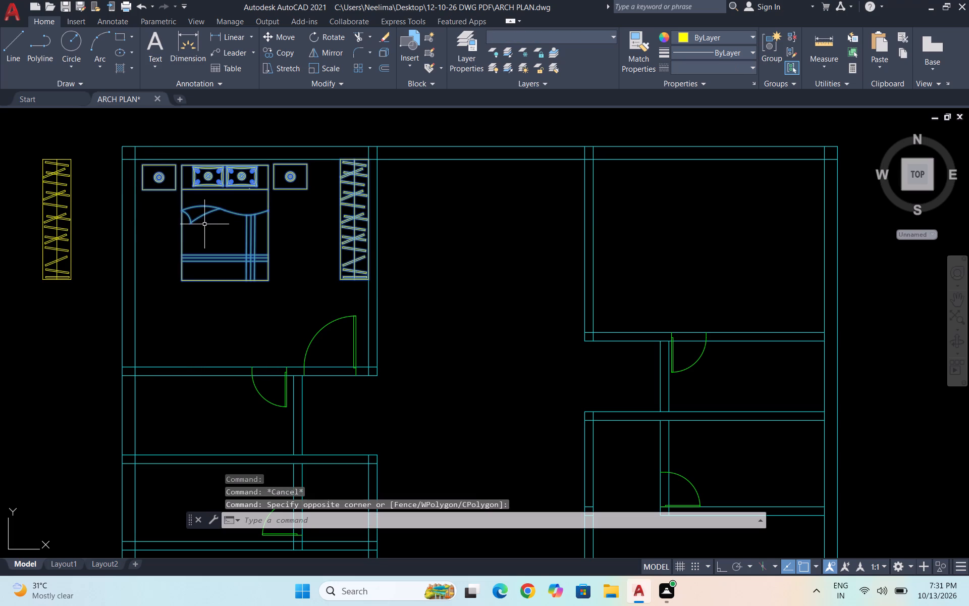
pyautogui.write('CO')
pyautogui.press('Return')
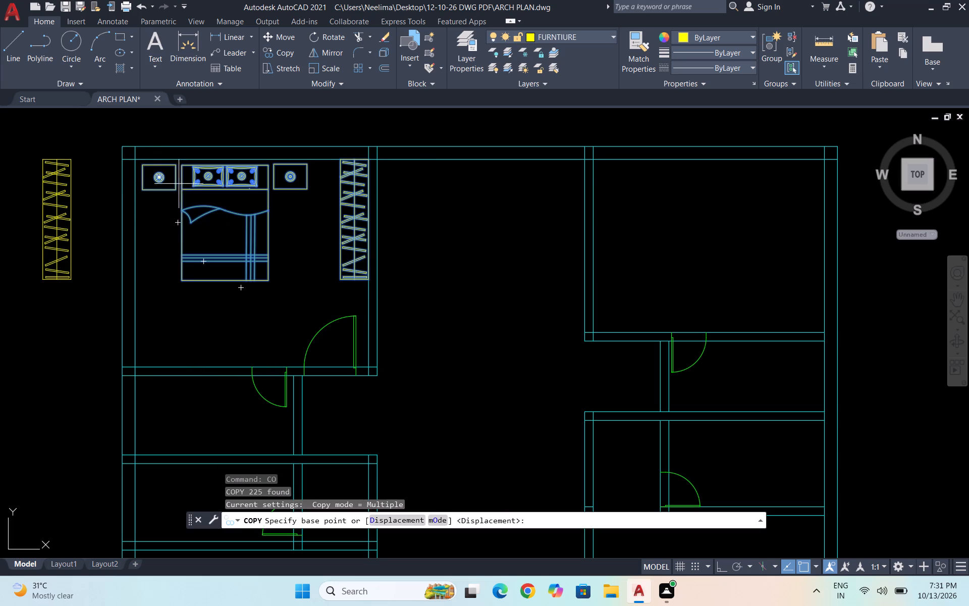
pyautogui.click(145, 167)
pyautogui.scroll(-5, 143, 150)
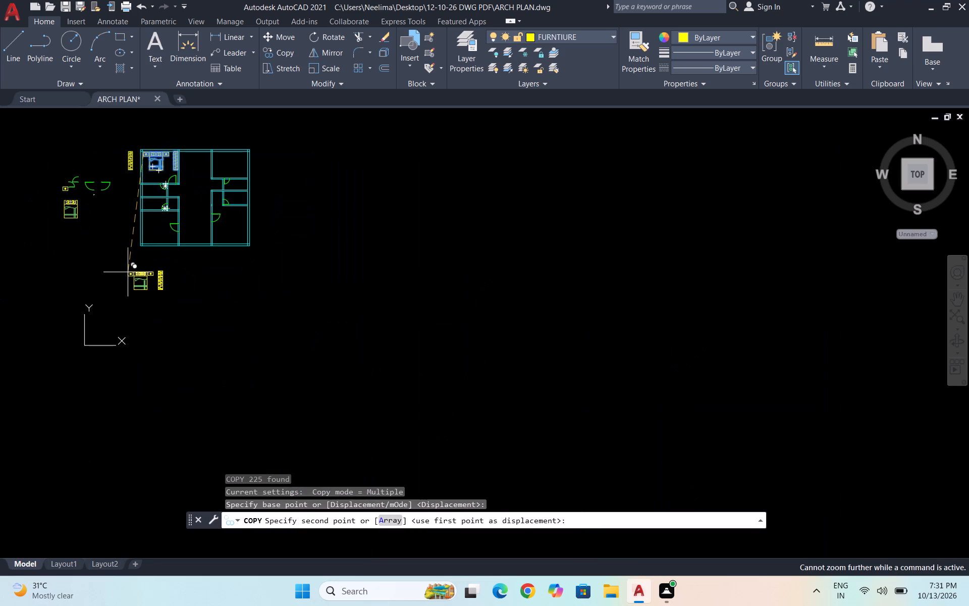
pyautogui.click(87, 262)
pyautogui.press('Escape')
# Rotate the copied bed, side tables and wardrobe 180° about the set's upper-left corner, with Ortho on.
pyautogui.scroll(2, 82, 279)
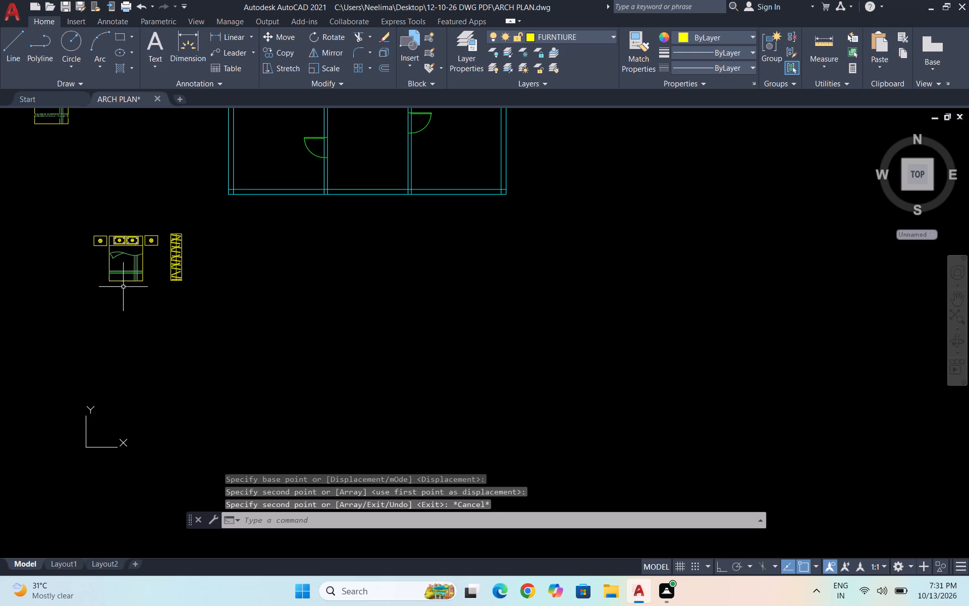
pyautogui.moveTo(245, 310); pyautogui.dragTo(221, 310)
pyautogui.click(36, 207)
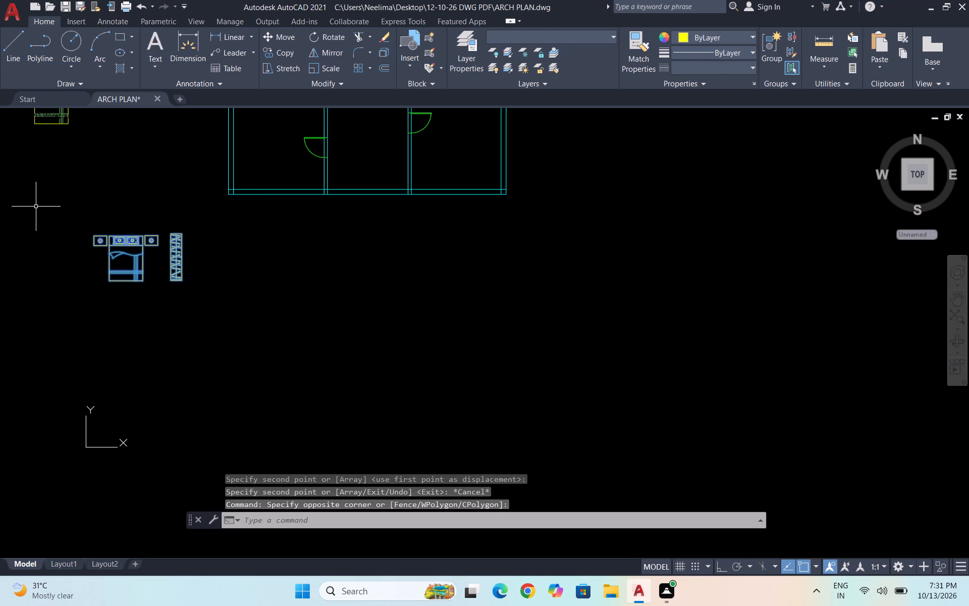
pyautogui.press('F8')
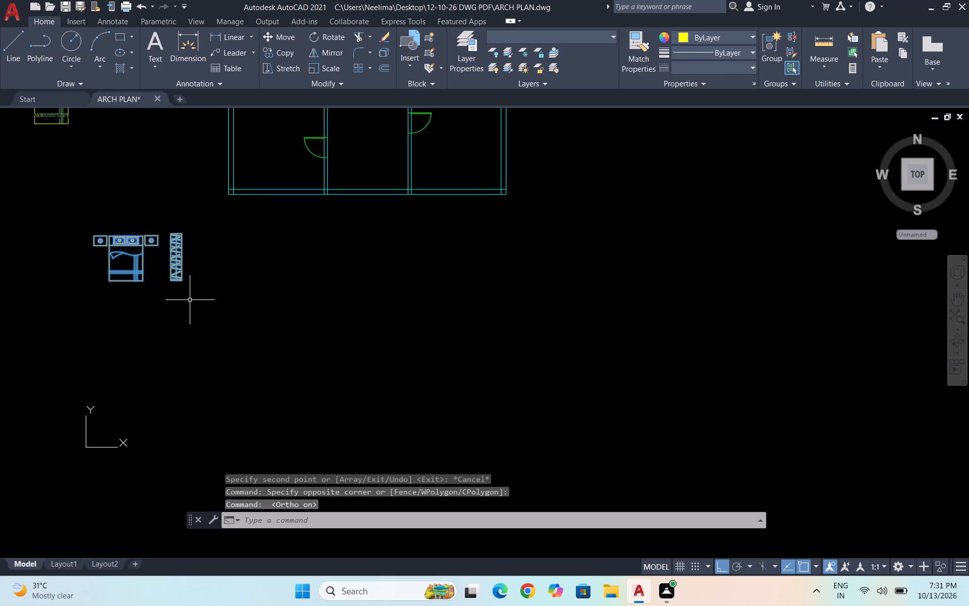
pyautogui.write('RO')
pyautogui.press('Return')
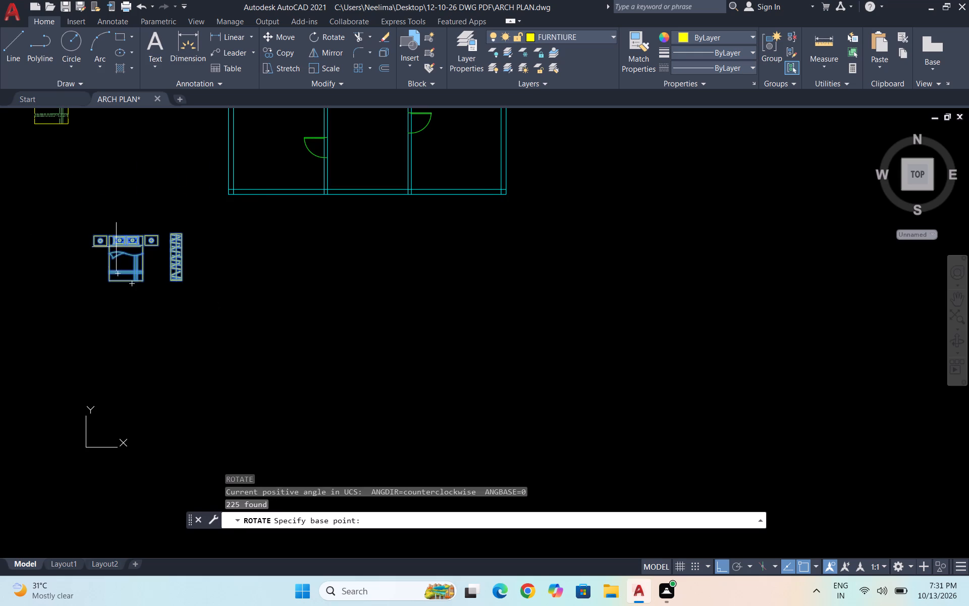
pyautogui.click(92, 233)
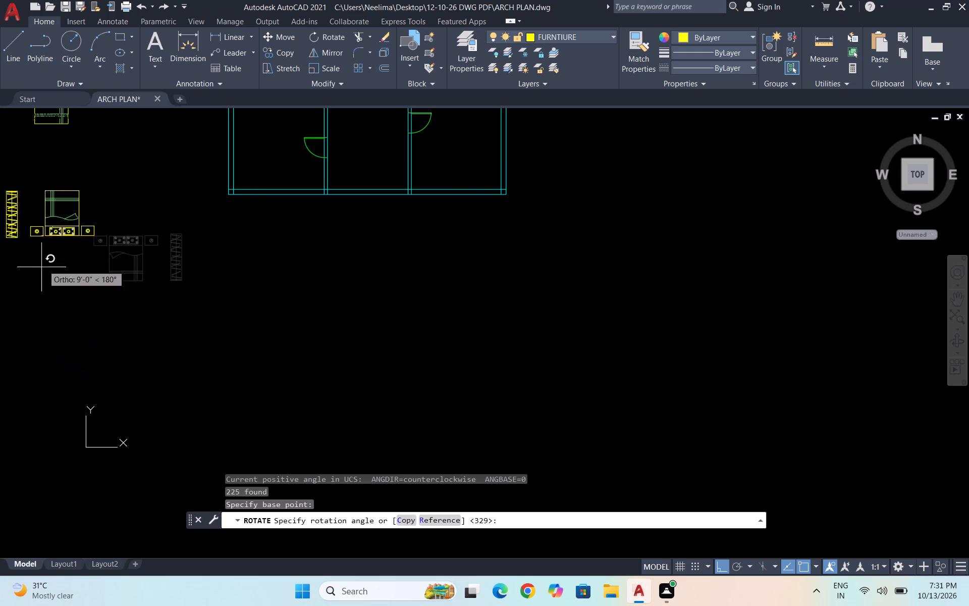
pyautogui.click(45, 229)
# Move the rotated wardrobe horizontally to the opposite side of the bed, beyond the right-hand side table.
pyautogui.scroll(-2, 189, 275)
pyautogui.scroll(3, 133, 246)
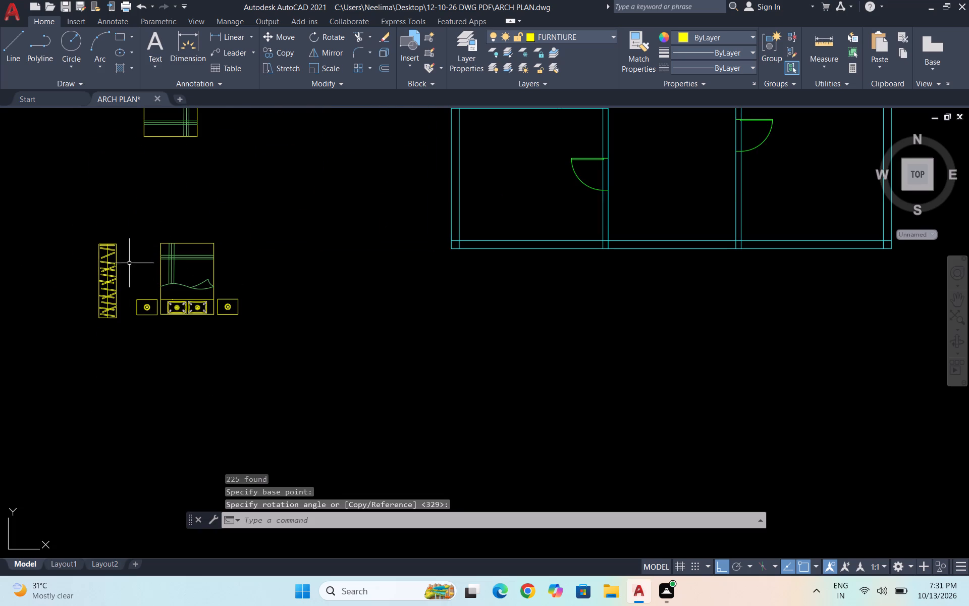
pyautogui.click(116, 332)
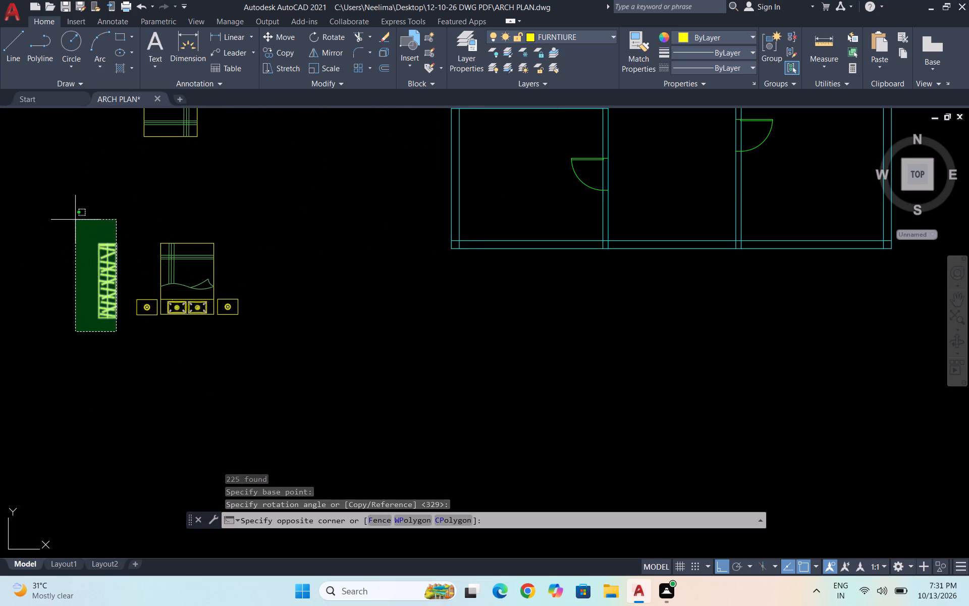
pyautogui.click(75, 219)
pyautogui.moveTo(127, 338); pyautogui.dragTo(127, 331)
pyautogui.click(80, 226)
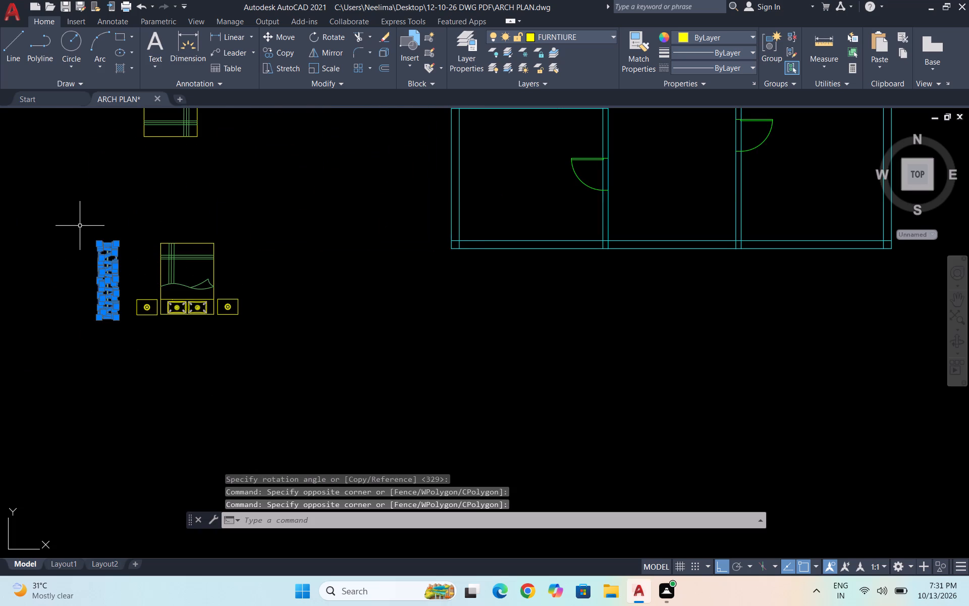
pyautogui.press('m')
pyautogui.press('Return')
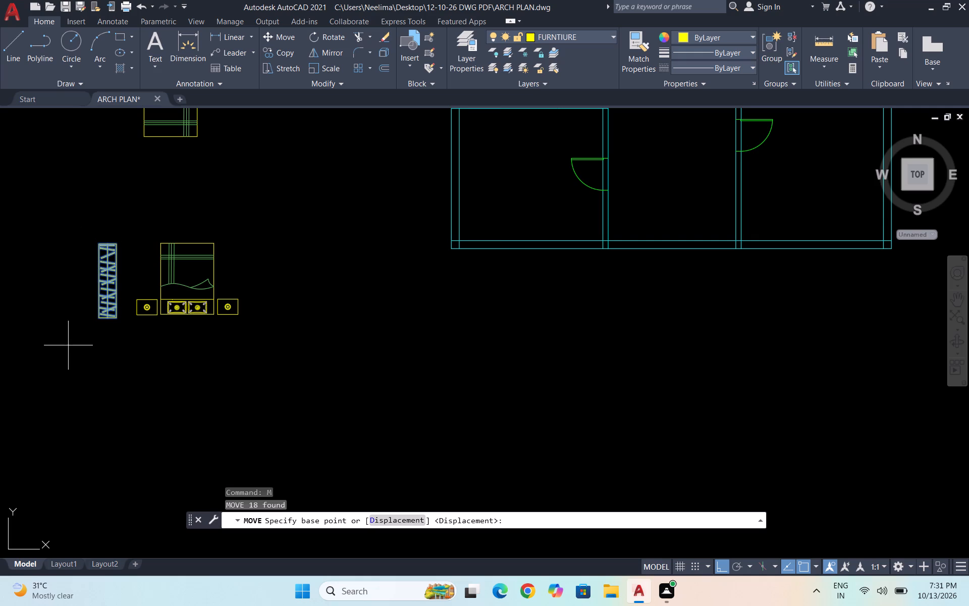
pyautogui.click(96, 317)
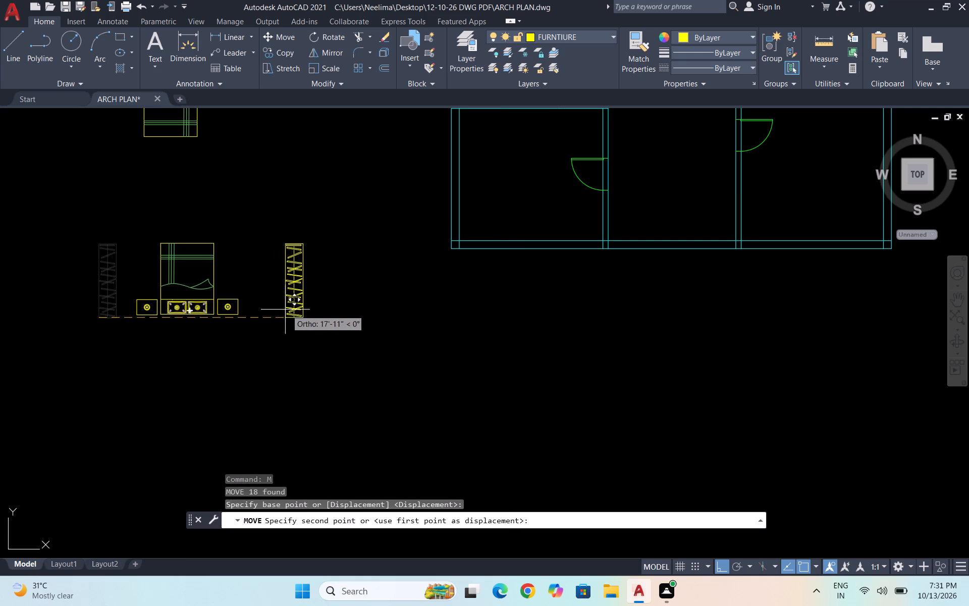
pyautogui.click(266, 306)
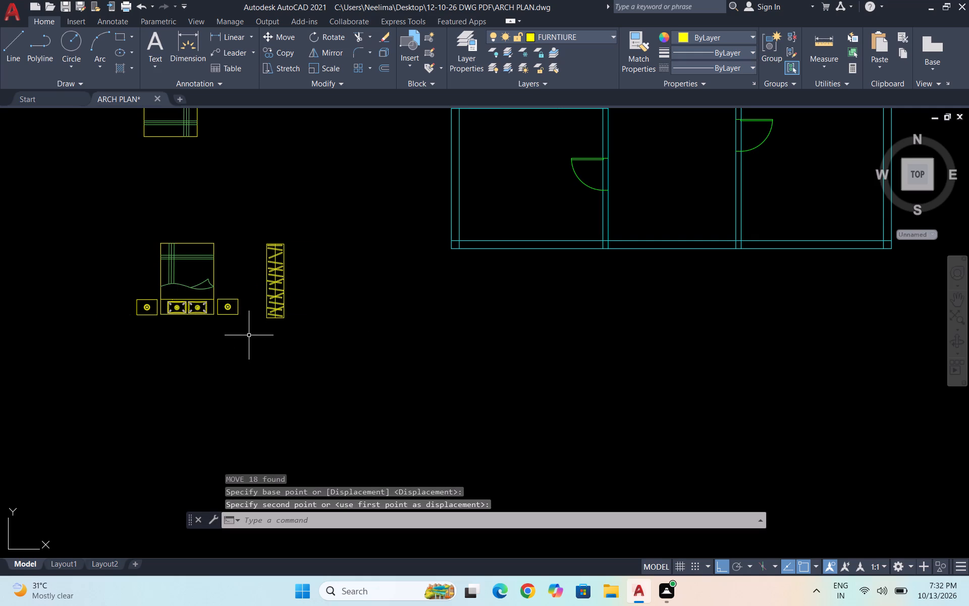
pyautogui.press('Escape')
# Copy the rotated bed and side tables into the plan's lower-left bedroom, near its bottom-left inner corner, with Ortho off.
pyautogui.moveTo(248, 335); pyautogui.dragTo(232, 317)
pyautogui.click(109, 223)
pyautogui.write('CO')
pyautogui.press('Return')
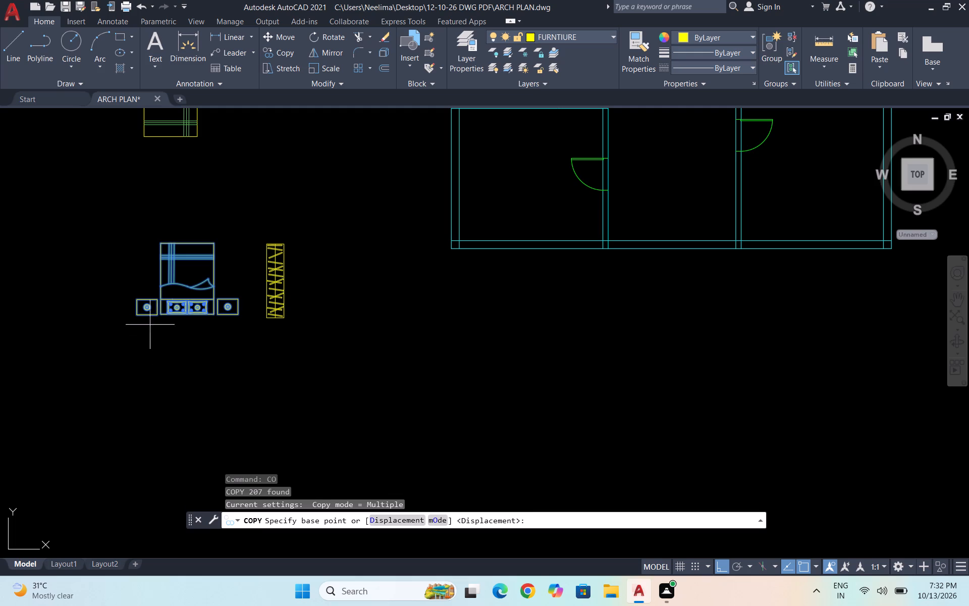
pyautogui.click(139, 316)
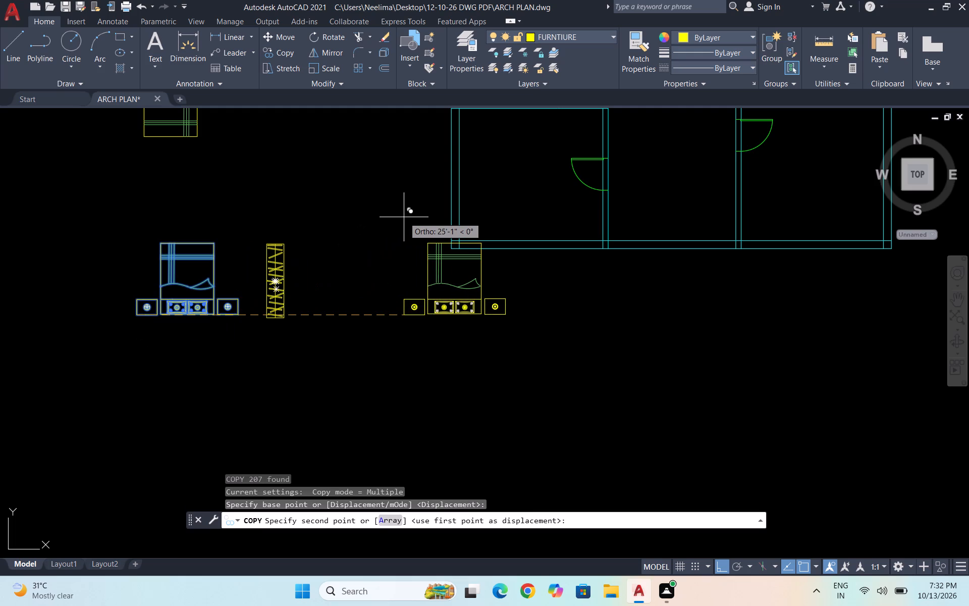
pyautogui.press('F8')
pyautogui.scroll(-2, 443, 256)
pyautogui.scroll(2, 465, 236)
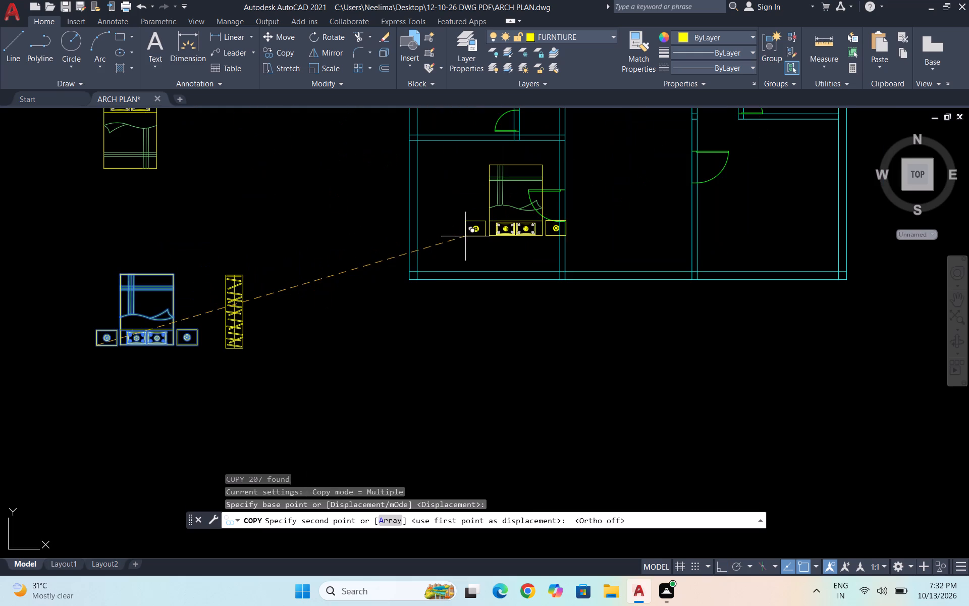
pyautogui.scroll(1, 429, 263)
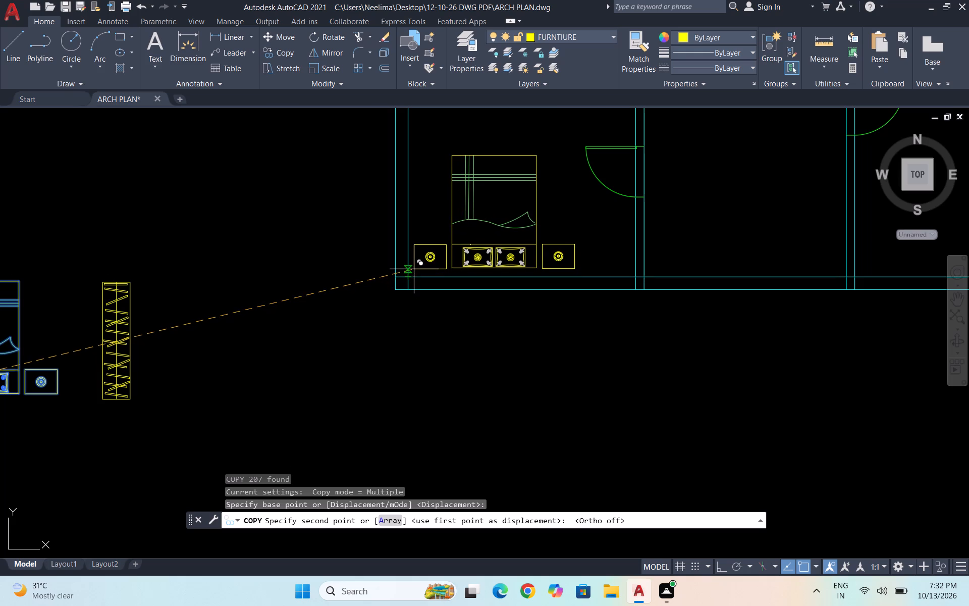
pyautogui.click(414, 269)
pyautogui.scroll(-2, 409, 280)
pyautogui.press('Escape')
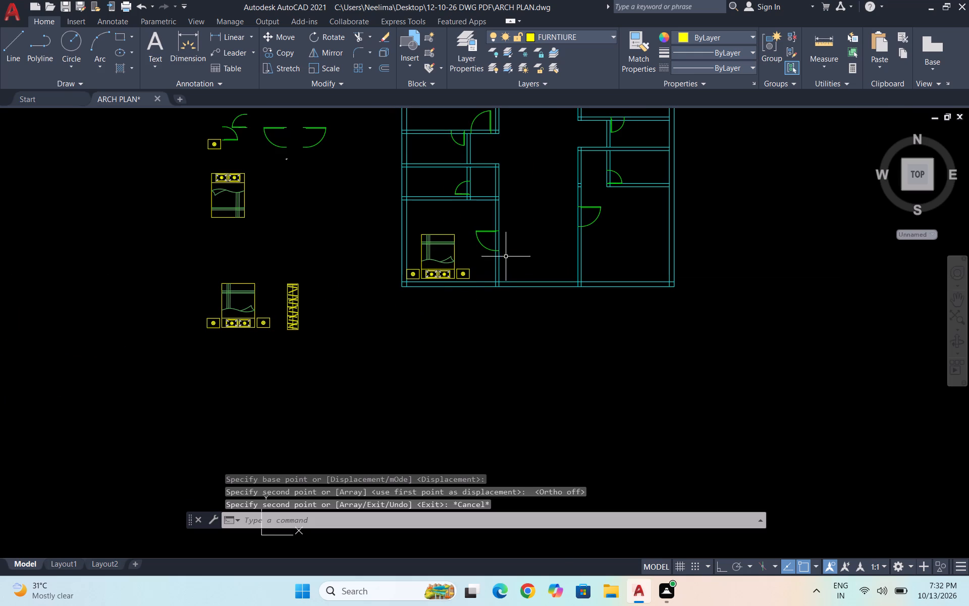
# Move the lower-left bedroom's door up along its right wall, closer to the room's upper wall.
pyautogui.scroll(1, 490, 248)
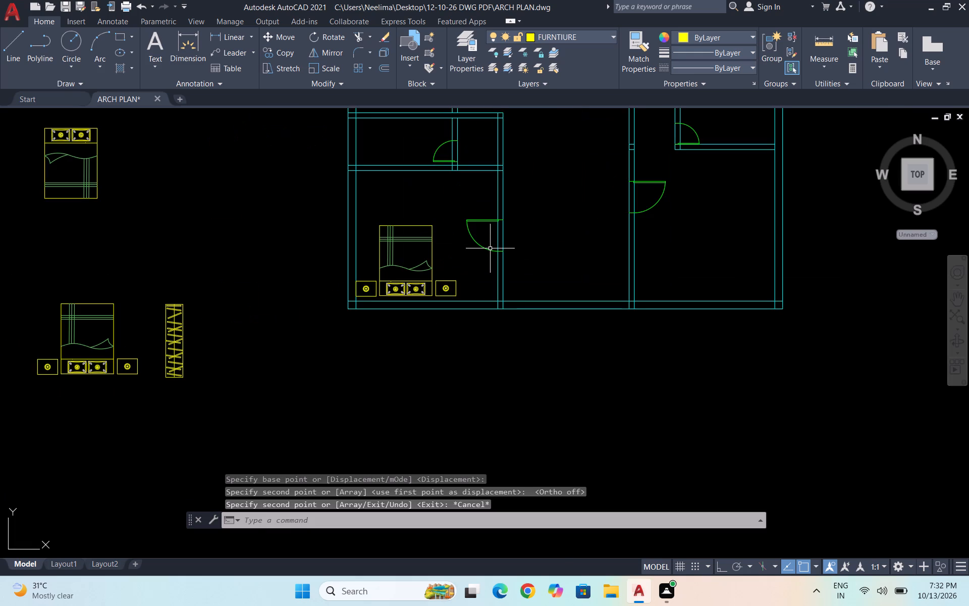
pyautogui.moveTo(485, 258); pyautogui.dragTo(482, 245)
pyautogui.click(472, 209)
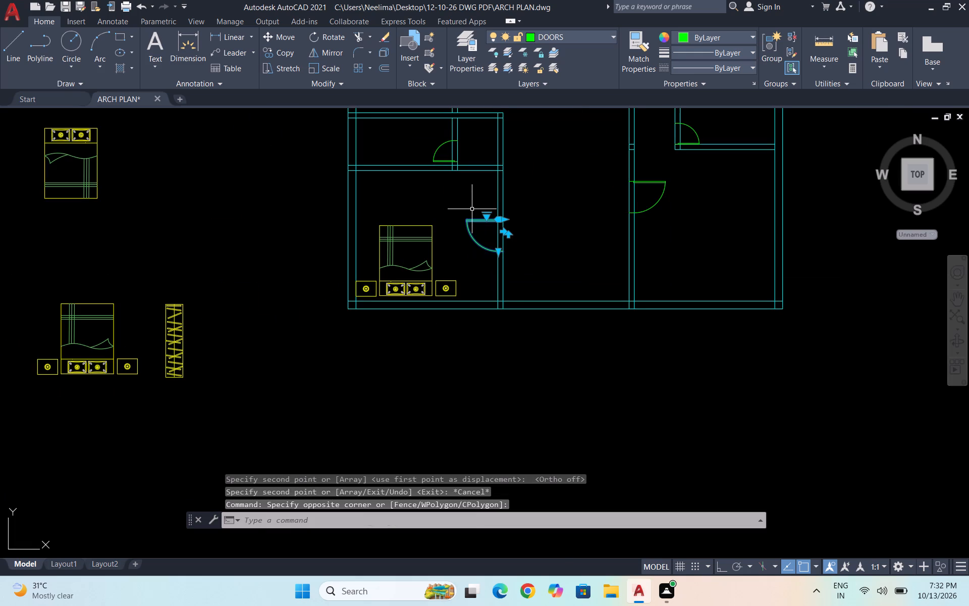
pyautogui.press('m')
pyautogui.press('Return')
pyautogui.scroll(2, 507, 214)
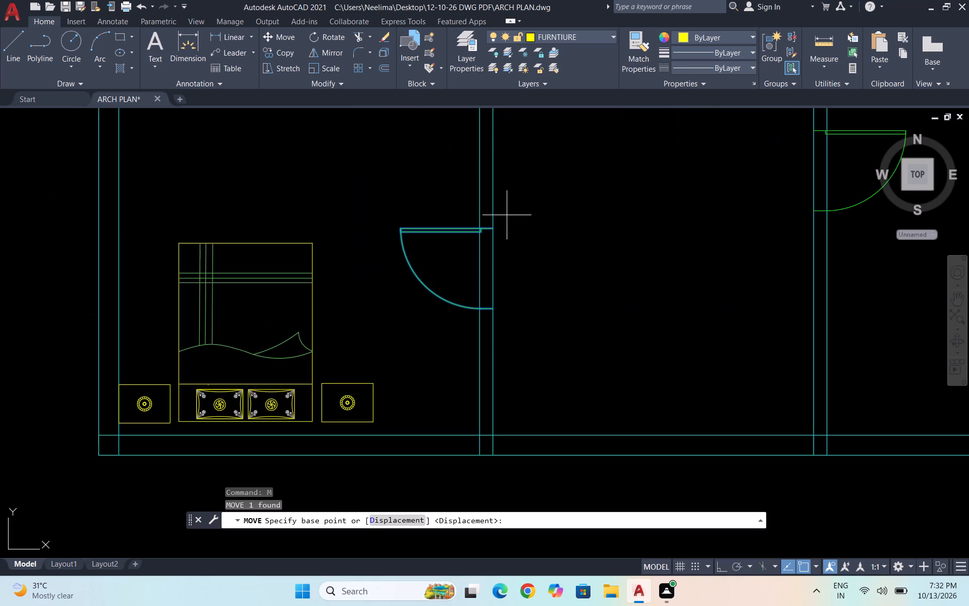
pyautogui.click(491, 230)
pyautogui.scroll(-1, 474, 269)
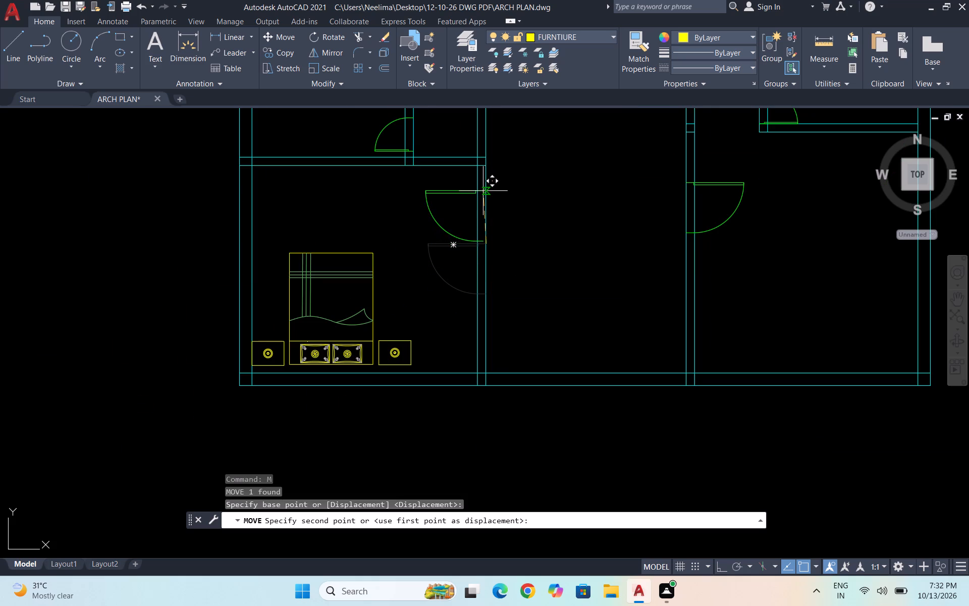
pyautogui.click(483, 190)
# Copy the rotated wardrobe into the lower-left bedroom, beside the right wall just below the door.
pyautogui.scroll(-2, 528, 189)
pyautogui.click(334, 341)
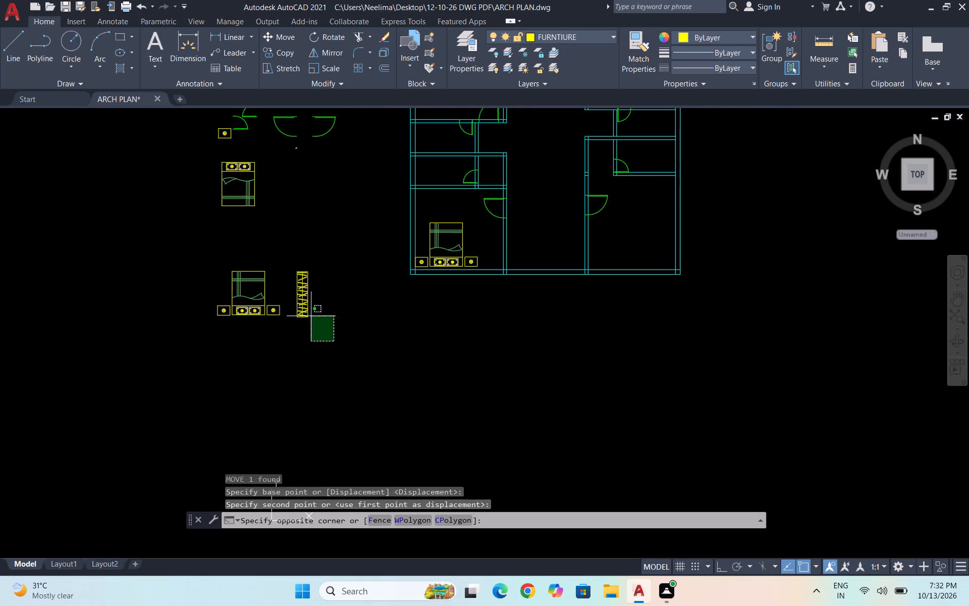
pyautogui.click(289, 261)
pyautogui.write('CO')
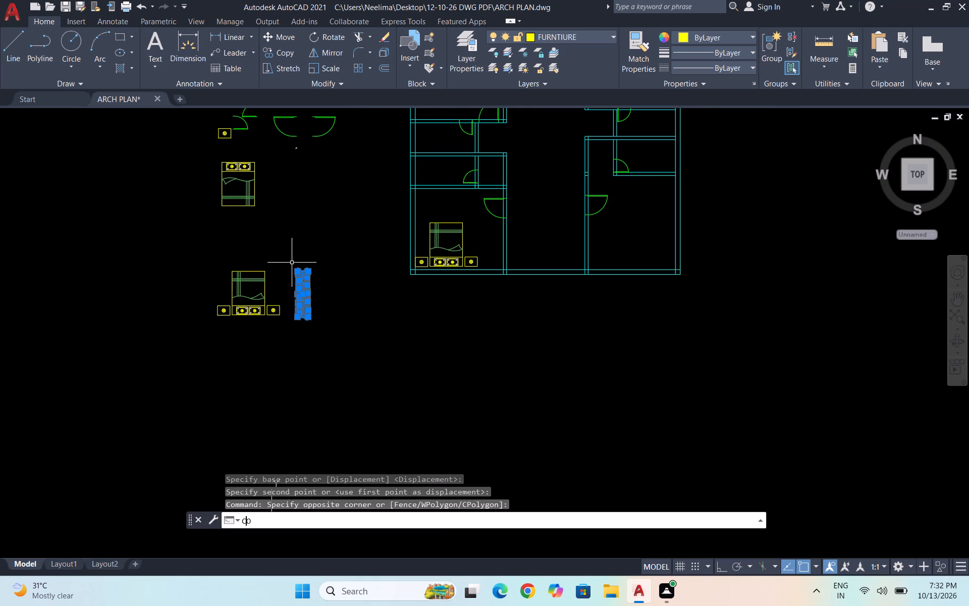
pyautogui.press('Return')
pyautogui.scroll(2, 321, 289)
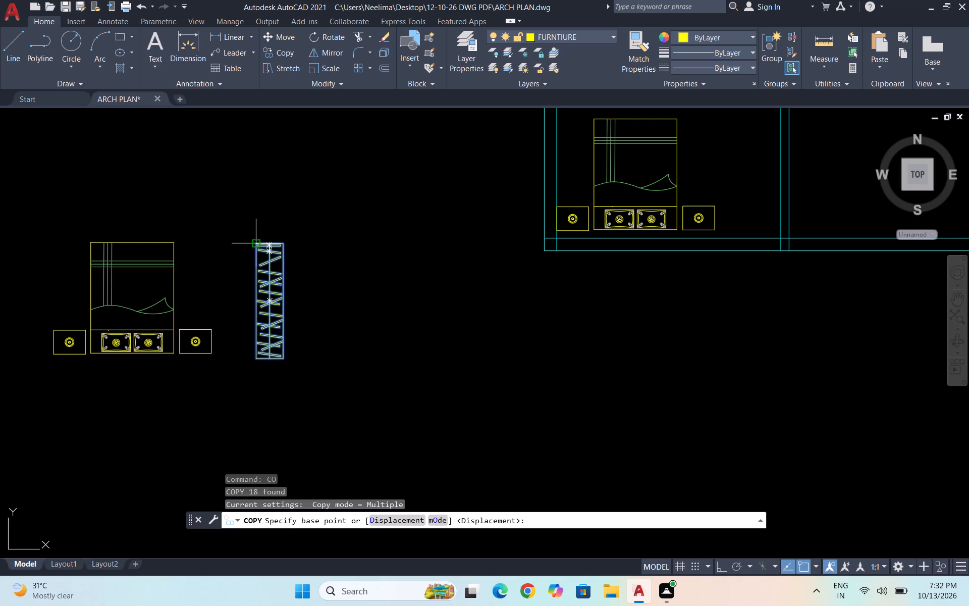
pyautogui.click(253, 243)
pyautogui.scroll(-3, 236, 250)
pyautogui.scroll(3, 361, 223)
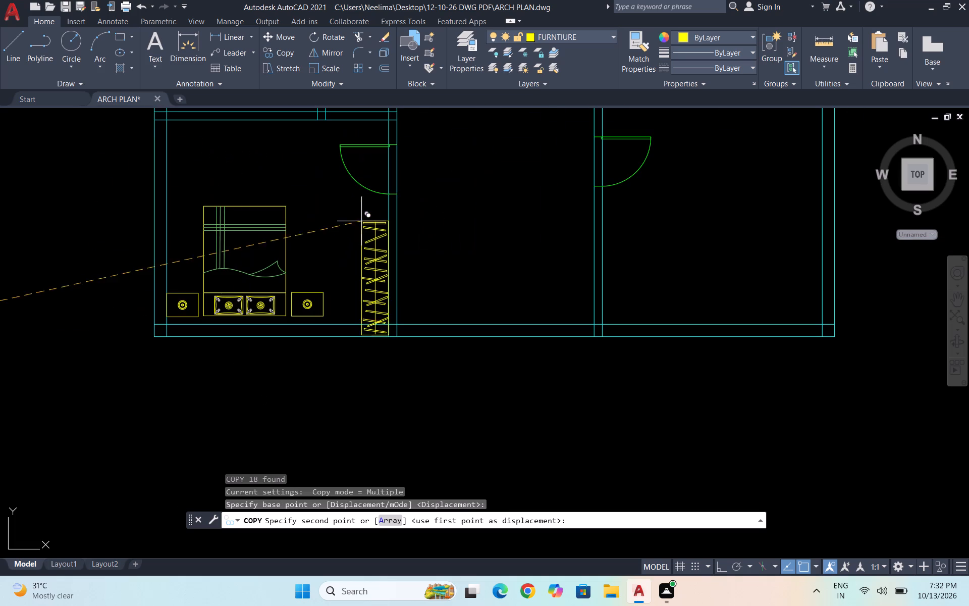
pyautogui.scroll(1, 362, 206)
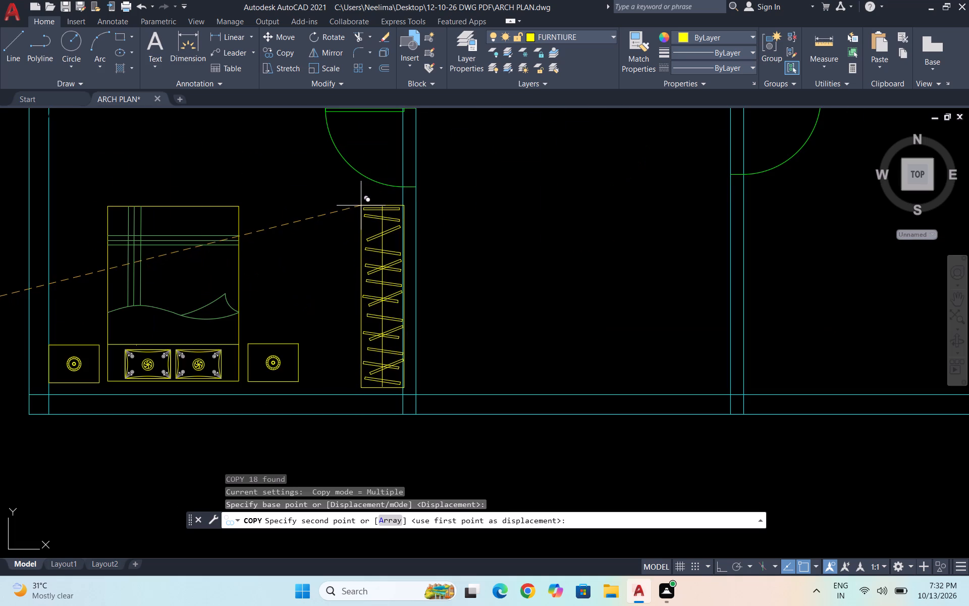
pyautogui.click(354, 206)
pyautogui.press('Escape')
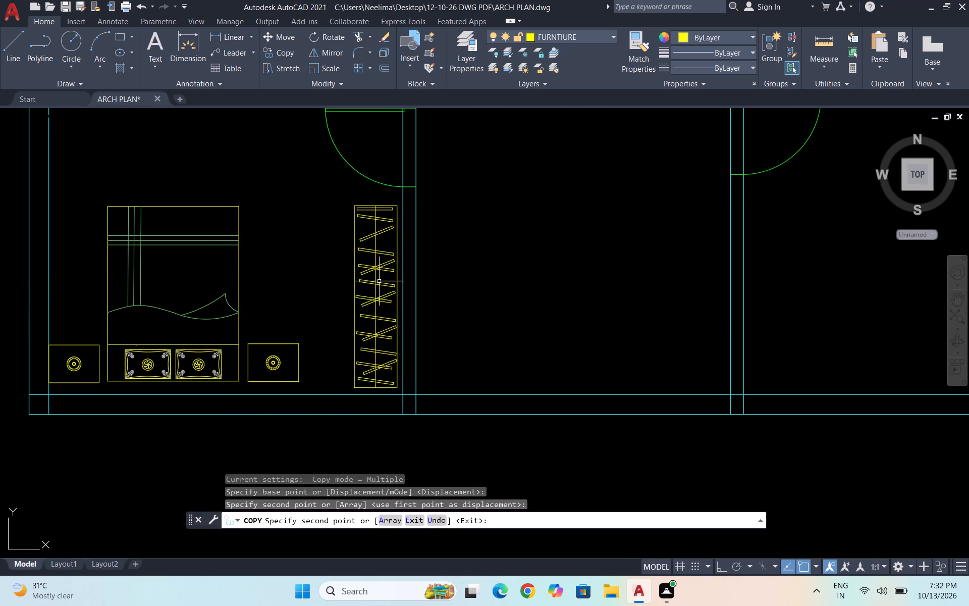
# Move the lower-left bedroom's wardrobe into the room's bottom-right inner corner, flush with both walls.
pyautogui.click(398, 389)
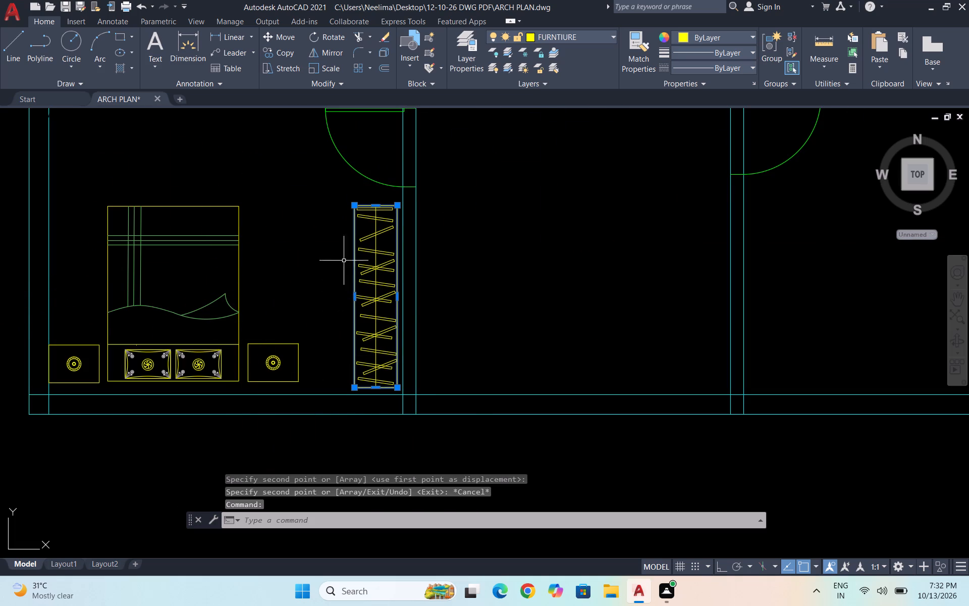
pyautogui.moveTo(387, 374); pyautogui.dragTo(378, 359)
pyautogui.click(345, 183)
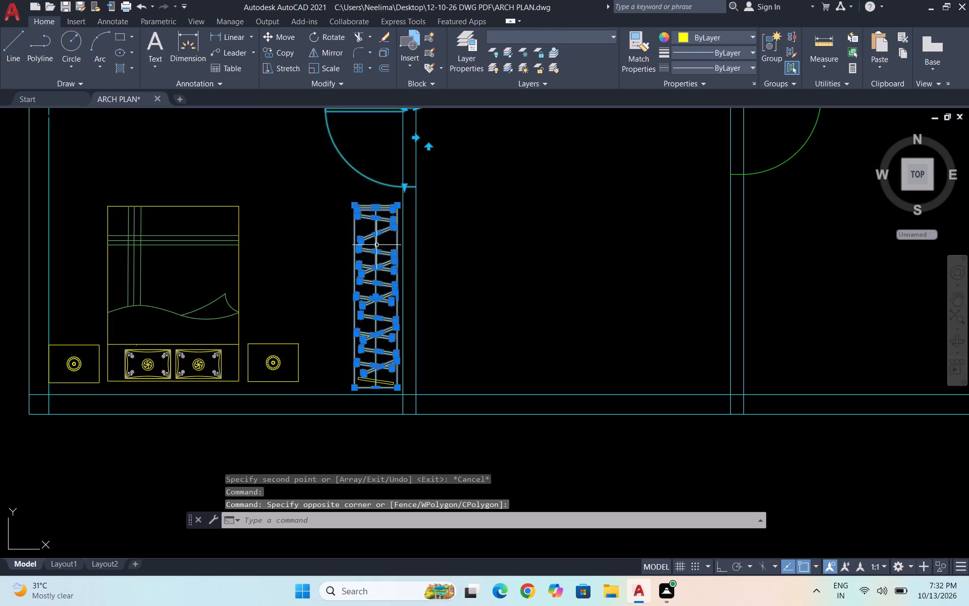
pyautogui.keyDown('shift'); pyautogui.moveTo(368, 187); pyautogui.dragTo(358, 172); pyautogui.keyUp('shift')
pyautogui.keyDown('shift'); pyautogui.click(341, 157); pyautogui.keyUp('shift')
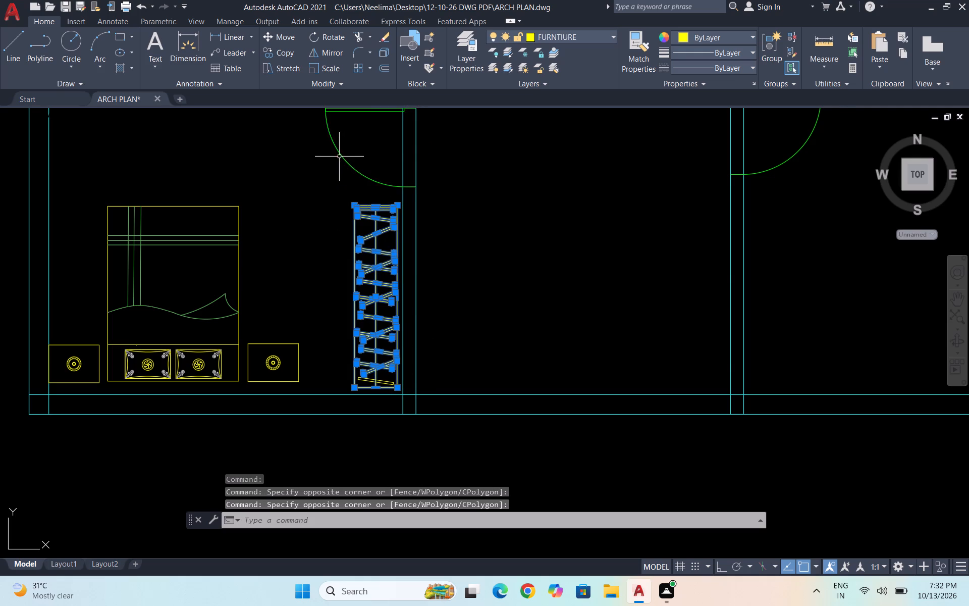
pyautogui.scroll(-1, 382, 225)
pyautogui.scroll(3, 372, 344)
pyautogui.click(437, 286)
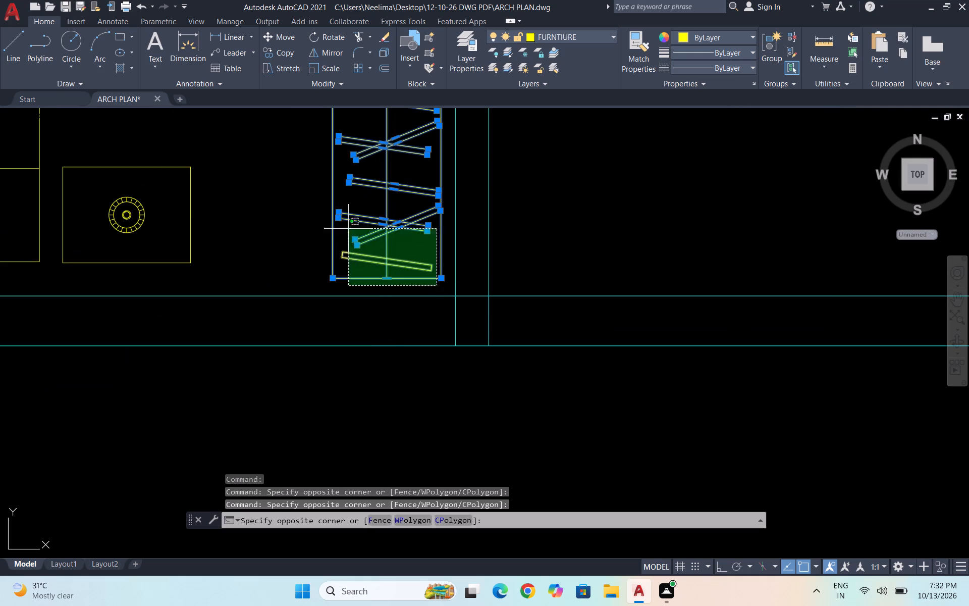
pyautogui.click(348, 229)
pyautogui.scroll(-3, 341, 246)
pyautogui.press('m')
pyautogui.press('Return')
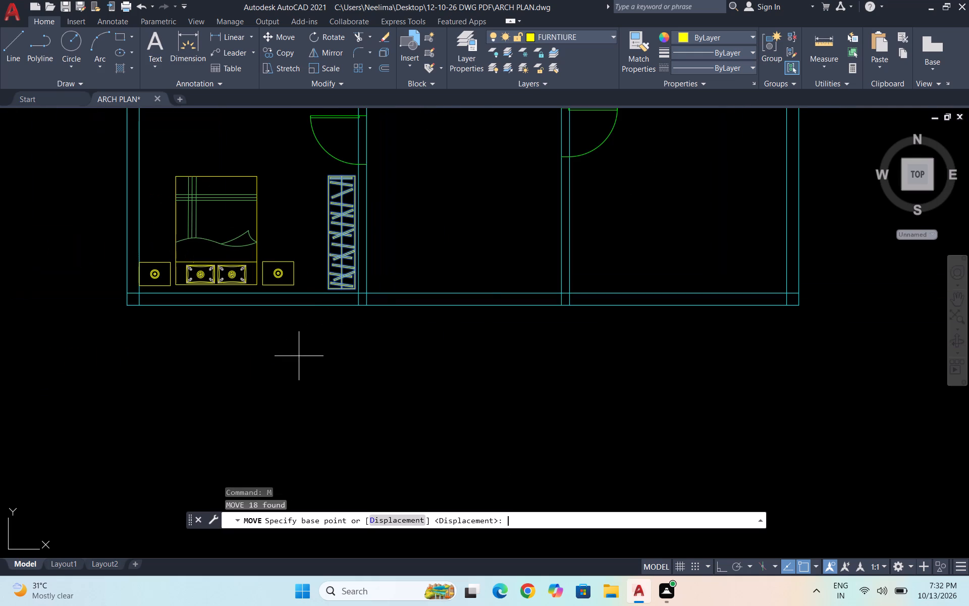
pyautogui.scroll(3, 356, 280)
pyautogui.scroll(2, 348, 321)
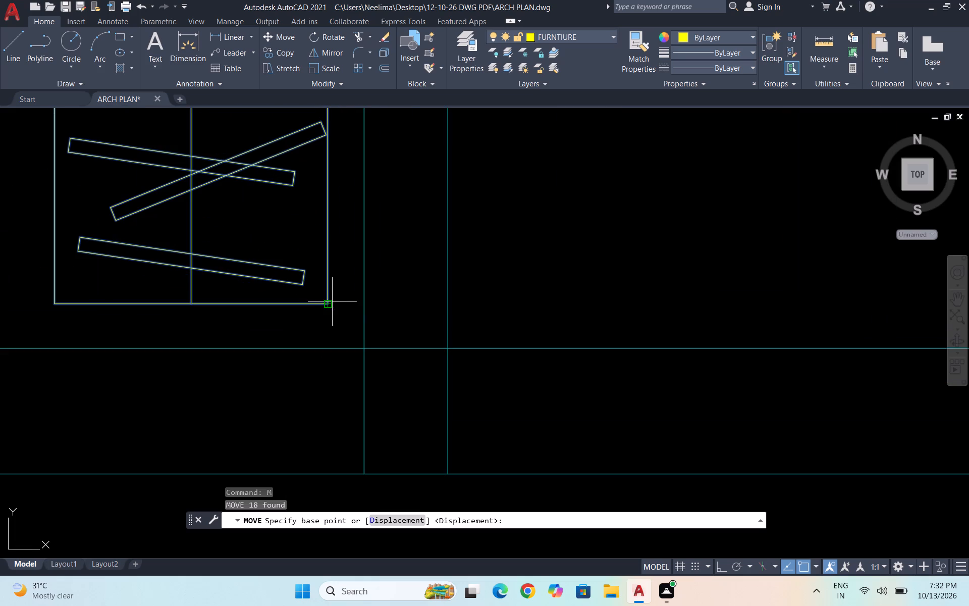
pyautogui.click(327, 301)
pyautogui.click(362, 348)
pyautogui.scroll(-4, 438, 328)
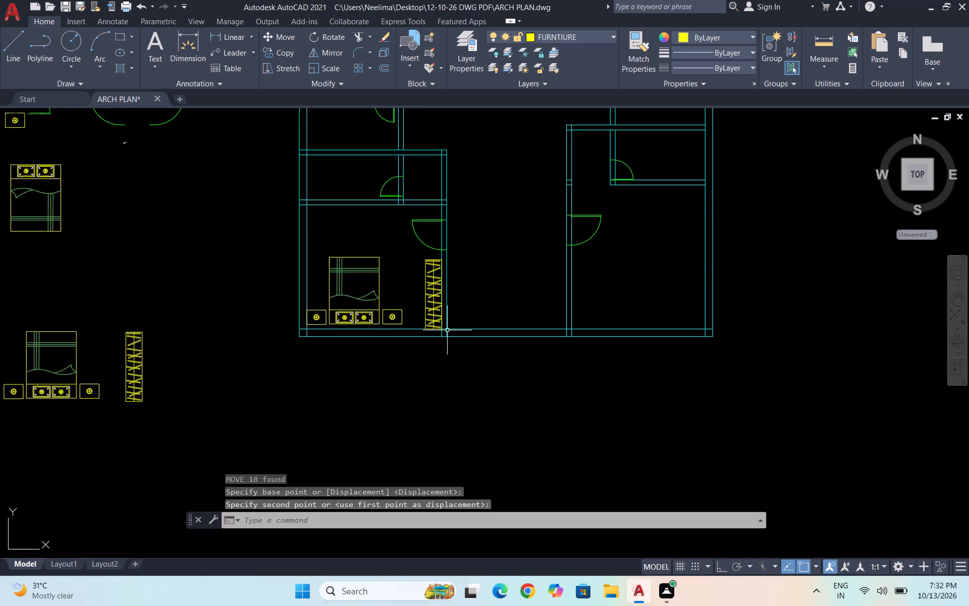
pyautogui.scroll(-5, 447, 331)
pyautogui.press('Escape')
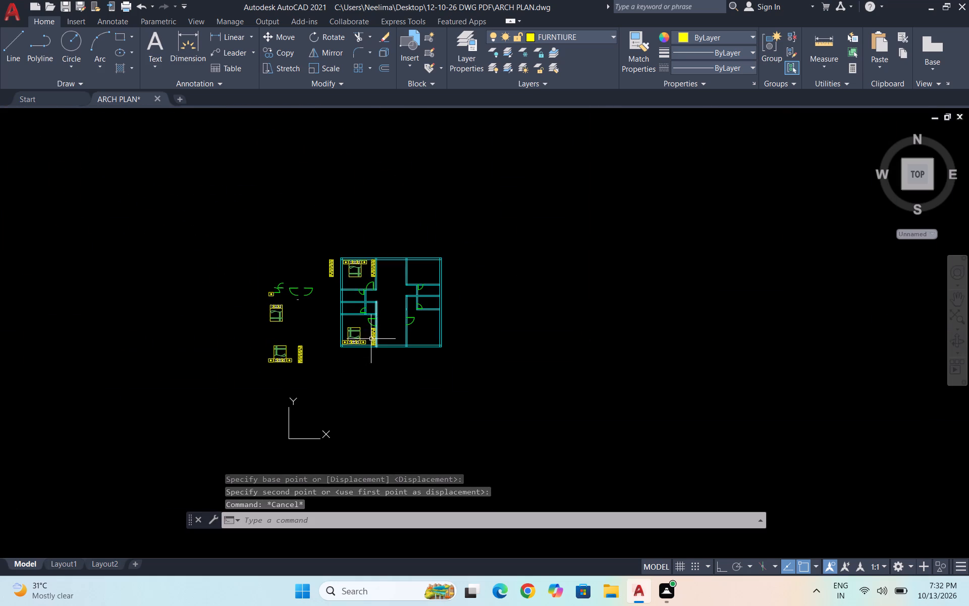
# Copy the lower-left bedroom's bed, side tables and wardrobe as one set to the empty space below the plan.
pyautogui.scroll(5, 369, 344)
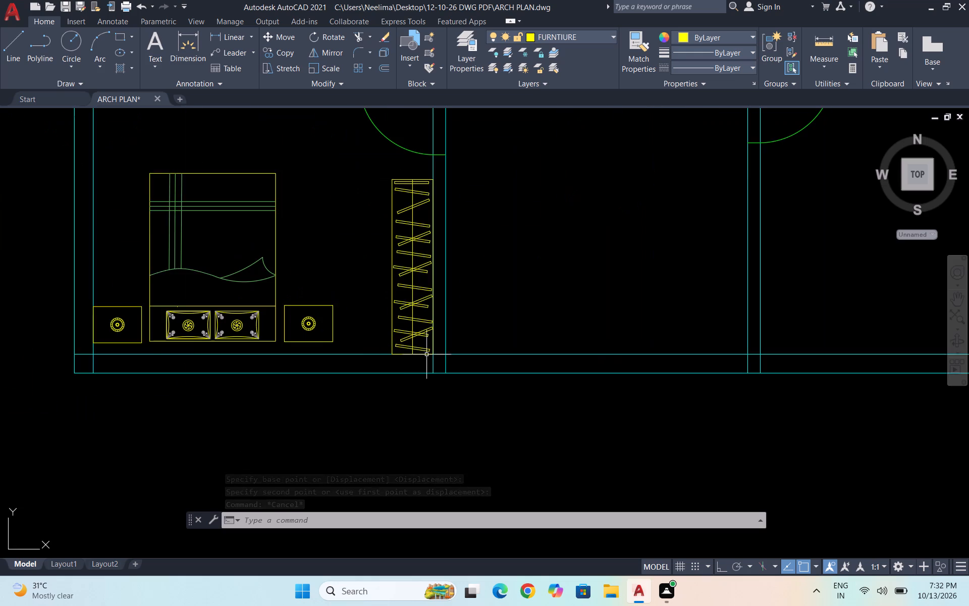
pyautogui.scroll(2, 432, 359)
pyautogui.click(412, 346)
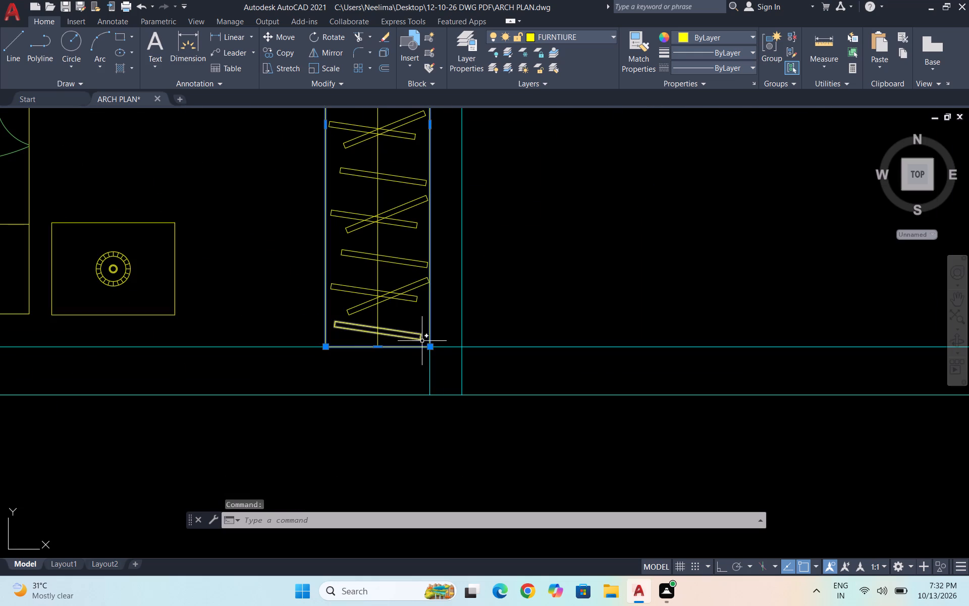
pyautogui.click(414, 343)
pyautogui.scroll(-2, 362, 267)
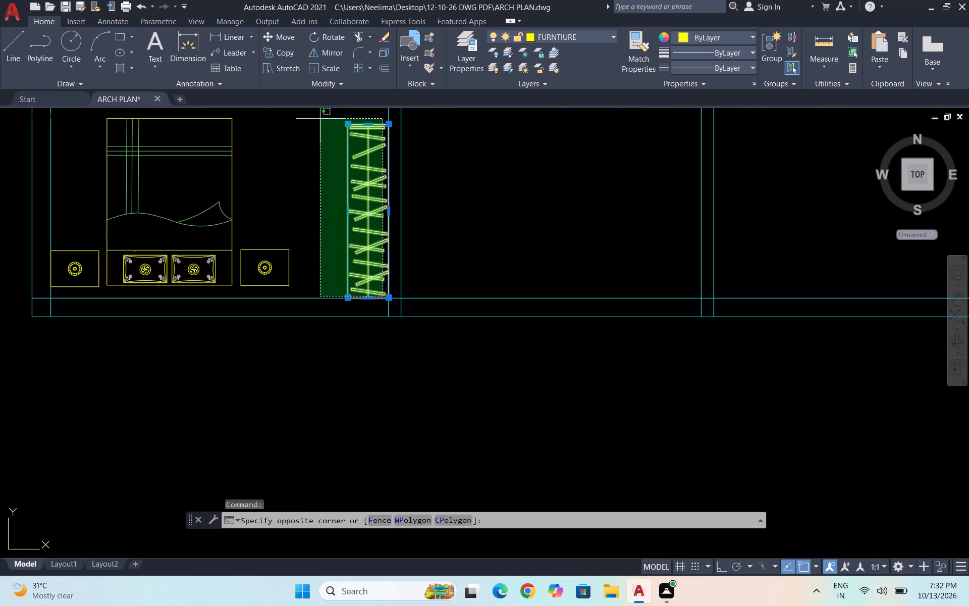
pyautogui.click(320, 117)
pyautogui.click(305, 286)
pyautogui.scroll(-1, 294, 266)
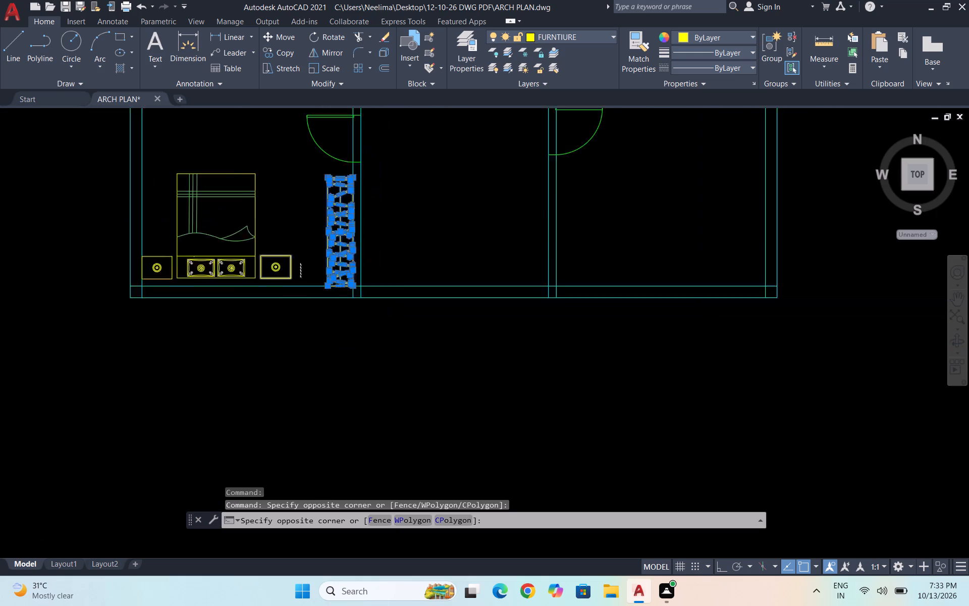
pyautogui.scroll(-2, 303, 262)
pyautogui.scroll(2, 248, 238)
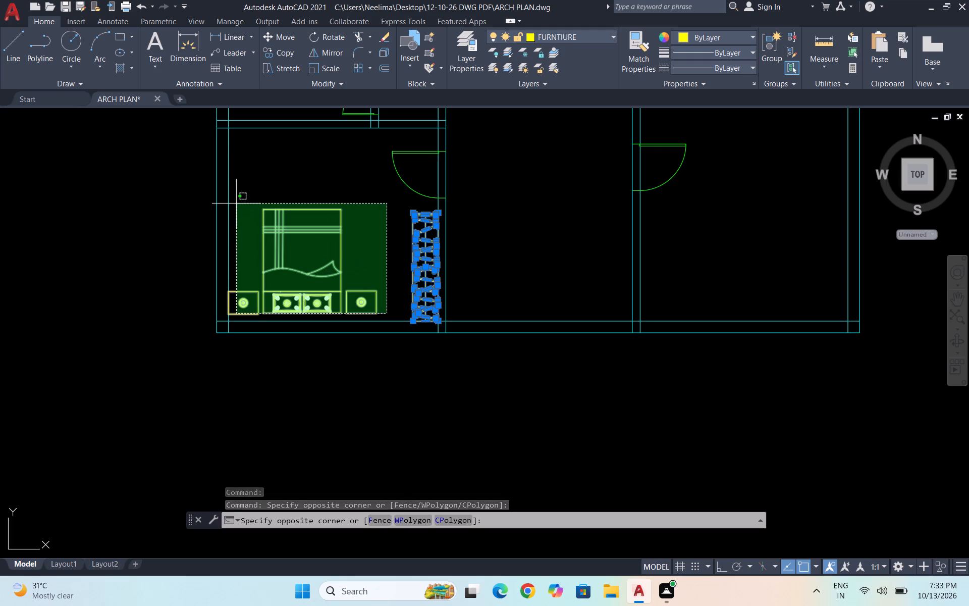
pyautogui.click(236, 204)
pyautogui.write('CO')
pyautogui.press('Return')
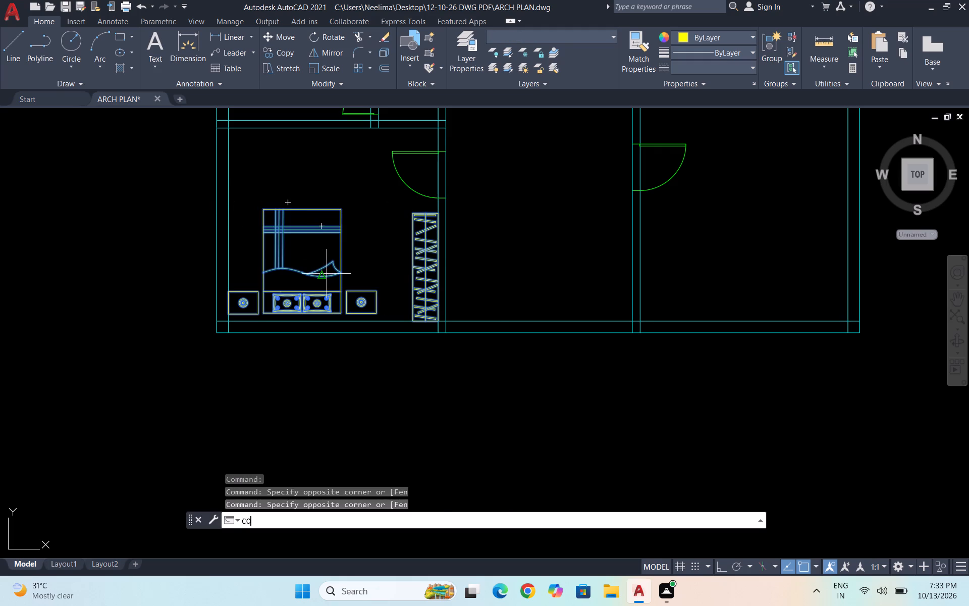
pyautogui.click(230, 314)
pyautogui.scroll(-2, 228, 313)
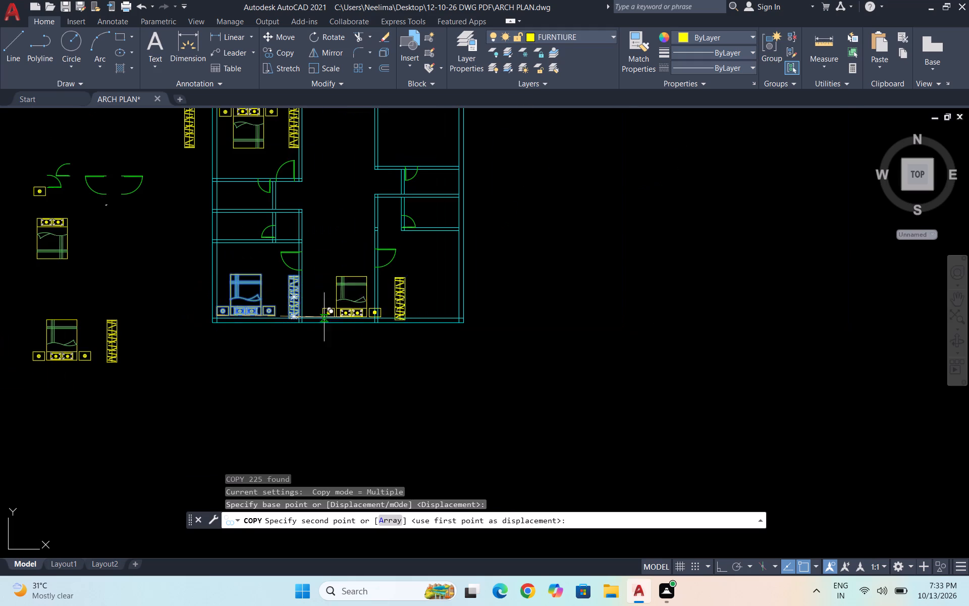
pyautogui.scroll(2, 354, 310)
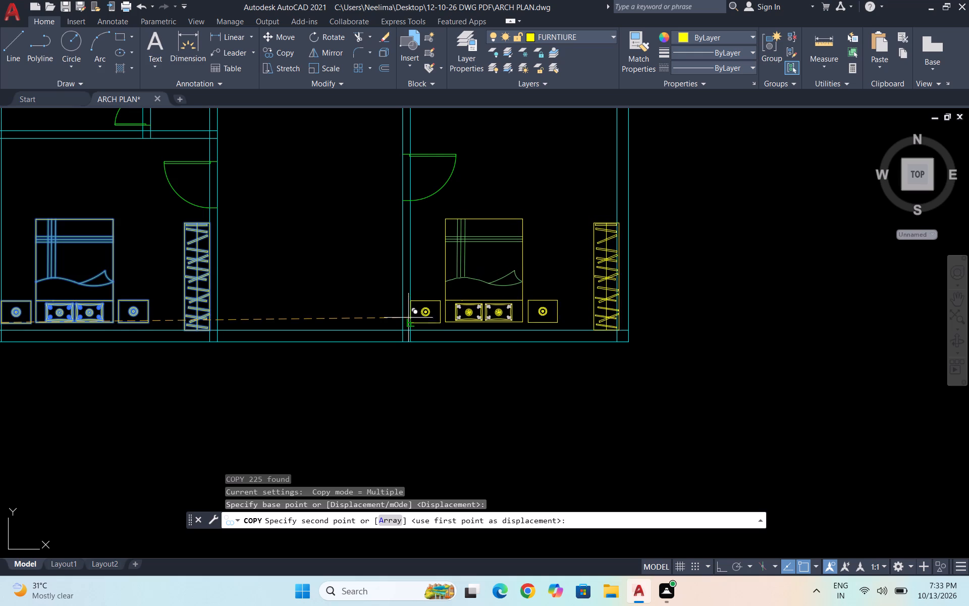
pyautogui.scroll(-1, 411, 322)
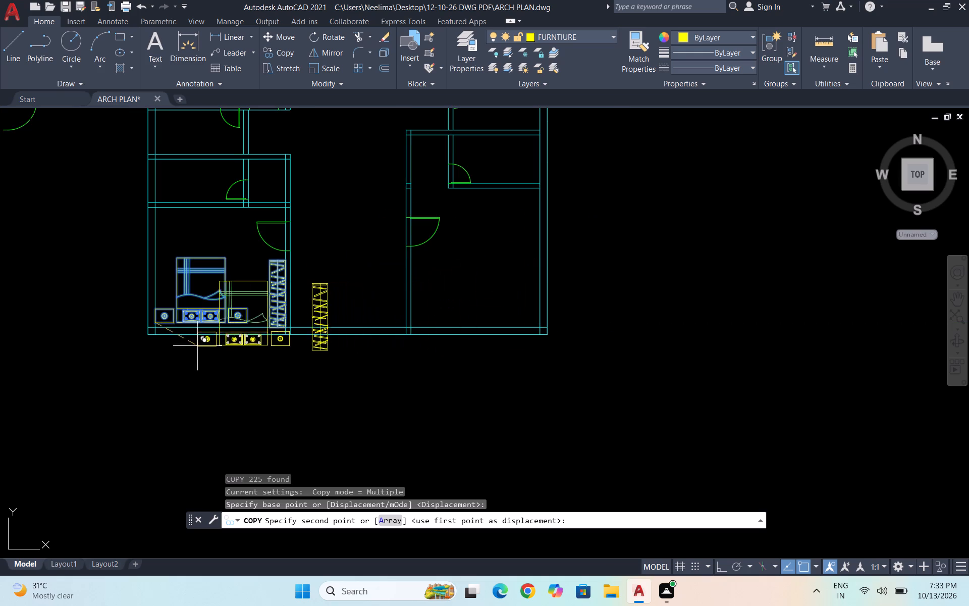
pyautogui.click(82, 424)
pyautogui.press('Escape')
# Copy the furniture set below the plan into the lower-right bedroom, with the wardrobe's bottom-right corner at the room's bottom-right inner corner.
pyautogui.moveTo(274, 458); pyautogui.dragTo(225, 438)
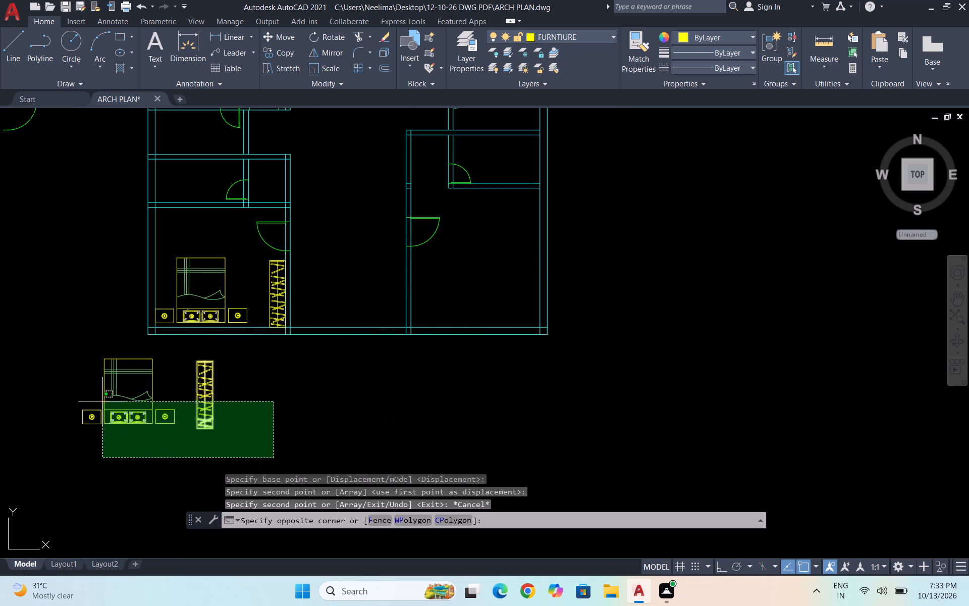
pyautogui.click(46, 348)
pyautogui.write('CO')
pyautogui.press('Return')
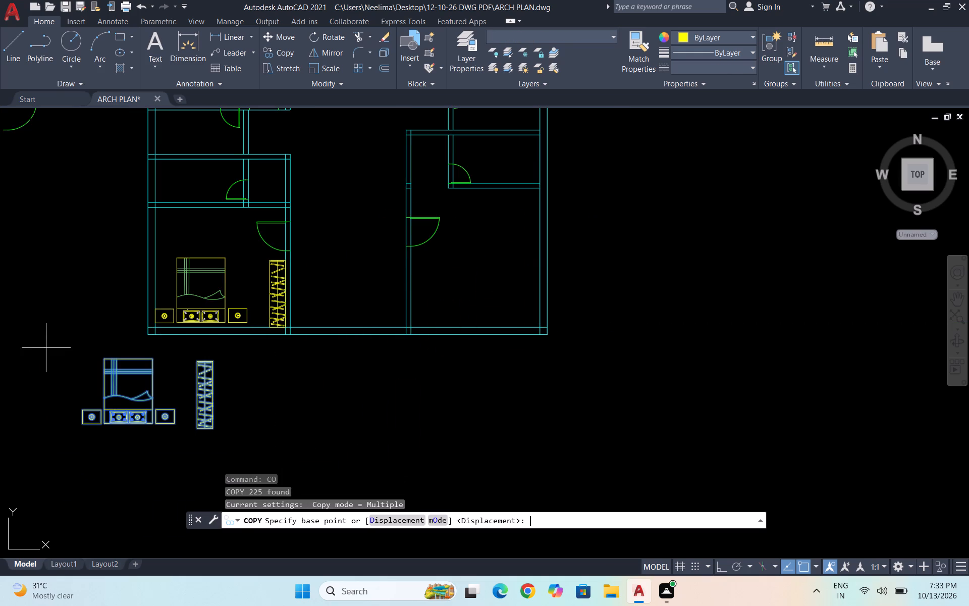
pyautogui.scroll(3, 215, 437)
pyautogui.click(210, 405)
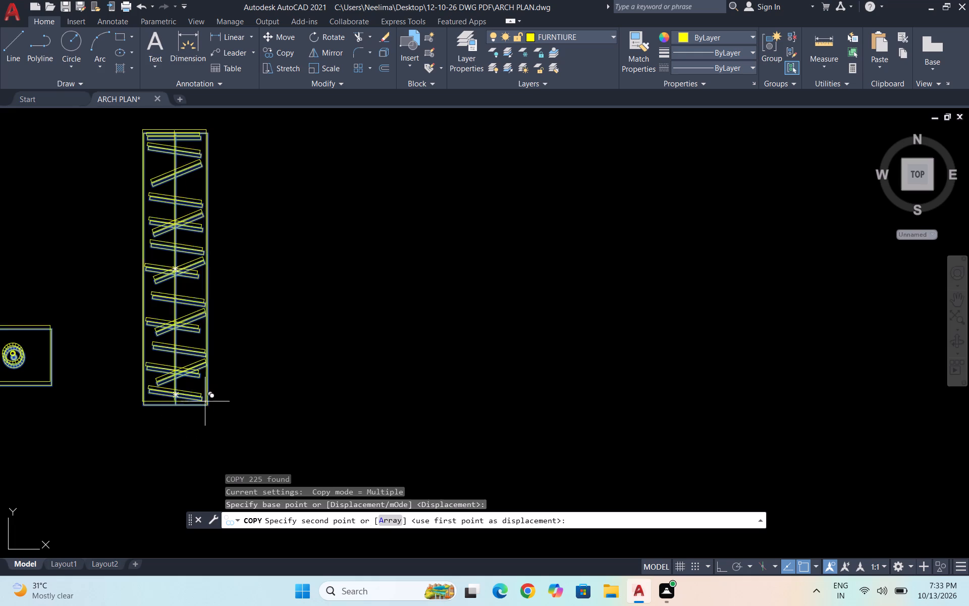
pyautogui.scroll(-4, 193, 407)
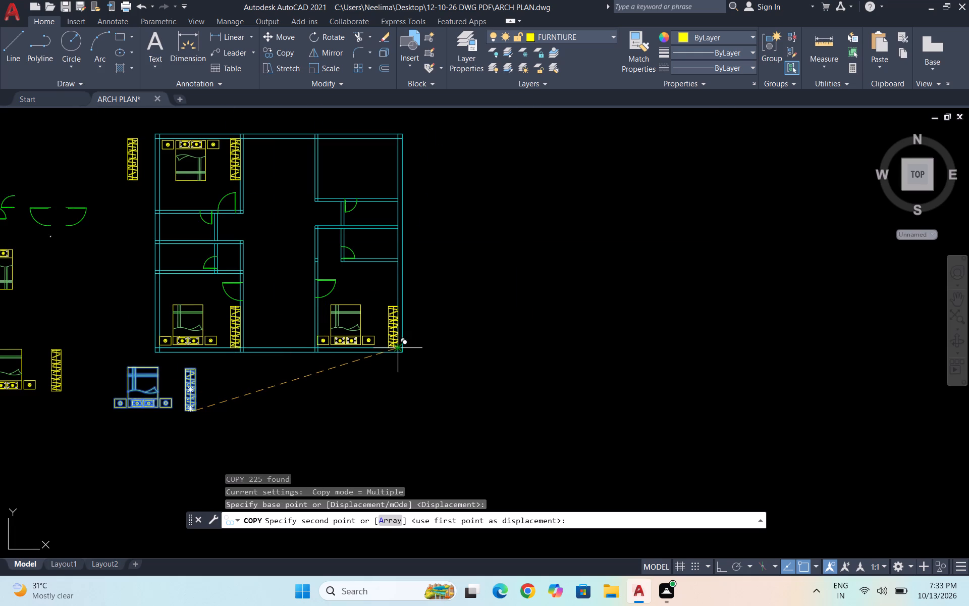
pyautogui.click(398, 346)
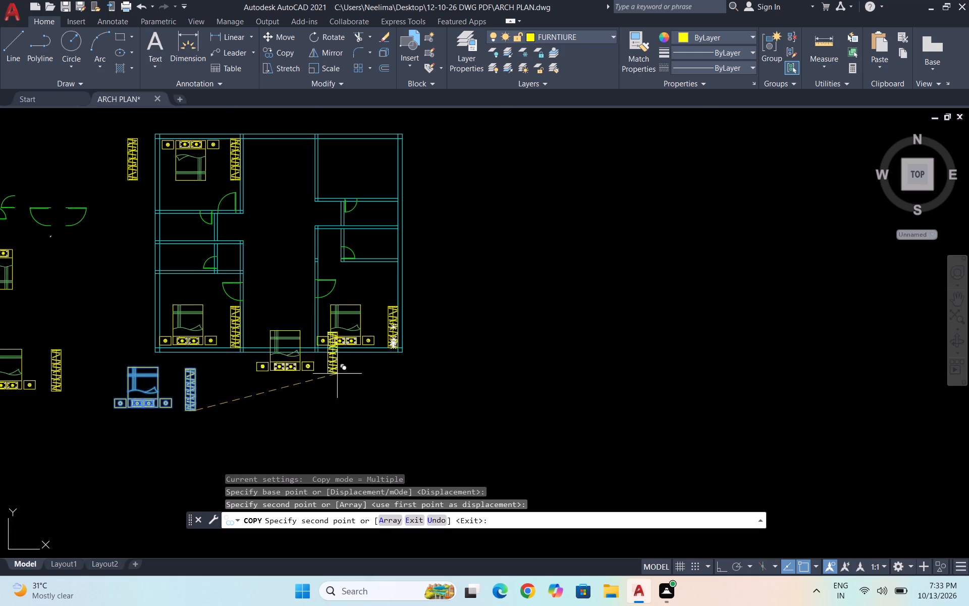
pyautogui.scroll(3, 297, 392)
pyautogui.press('Escape')
# Move the lower-right bedroom's left side table clear of the wall, against the left wall's inner face.
pyautogui.scroll(2, 398, 174)
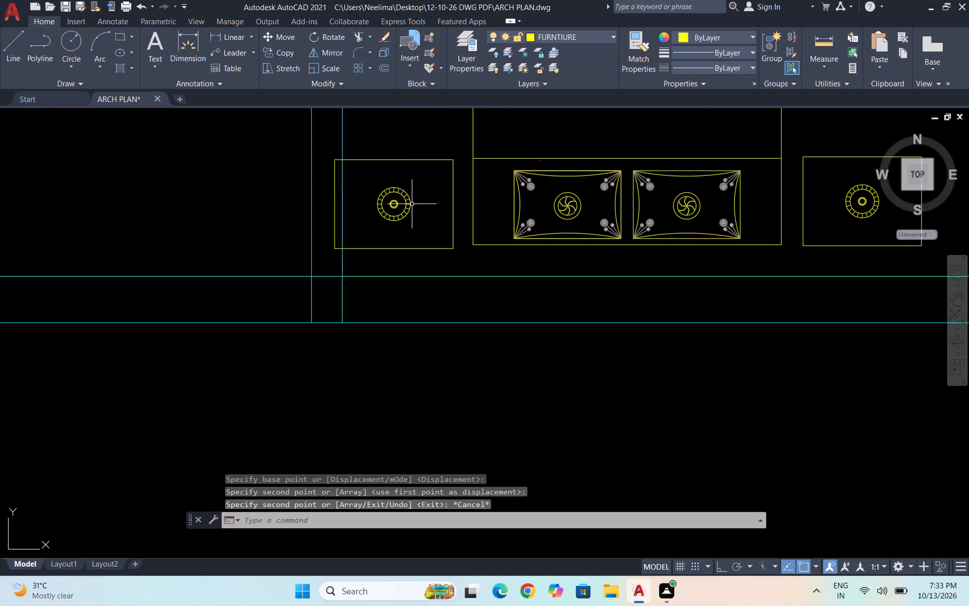
pyautogui.moveTo(454, 261); pyautogui.dragTo(444, 246)
pyautogui.click(384, 141)
pyautogui.press('m')
pyautogui.press('Return')
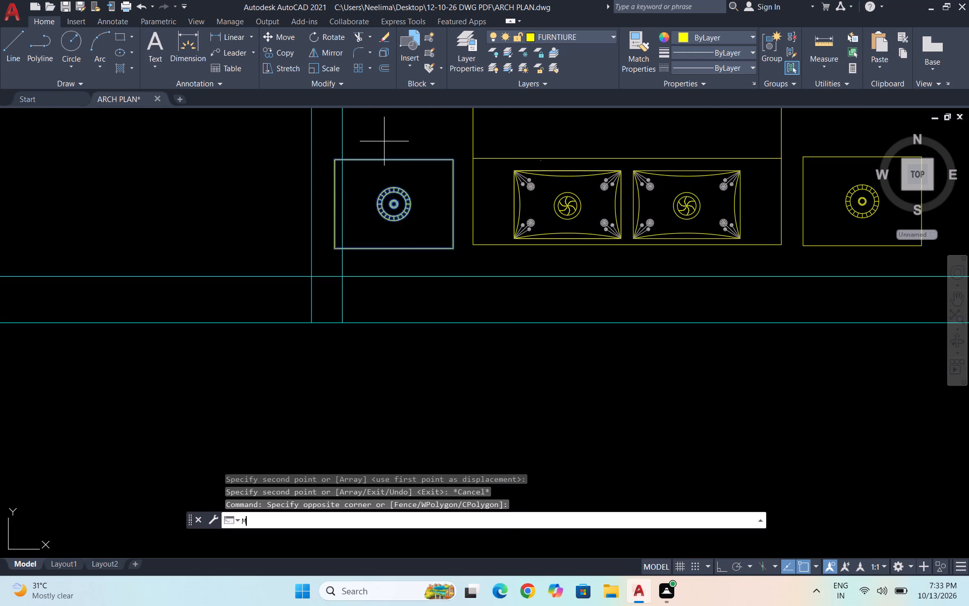
pyautogui.click(335, 160)
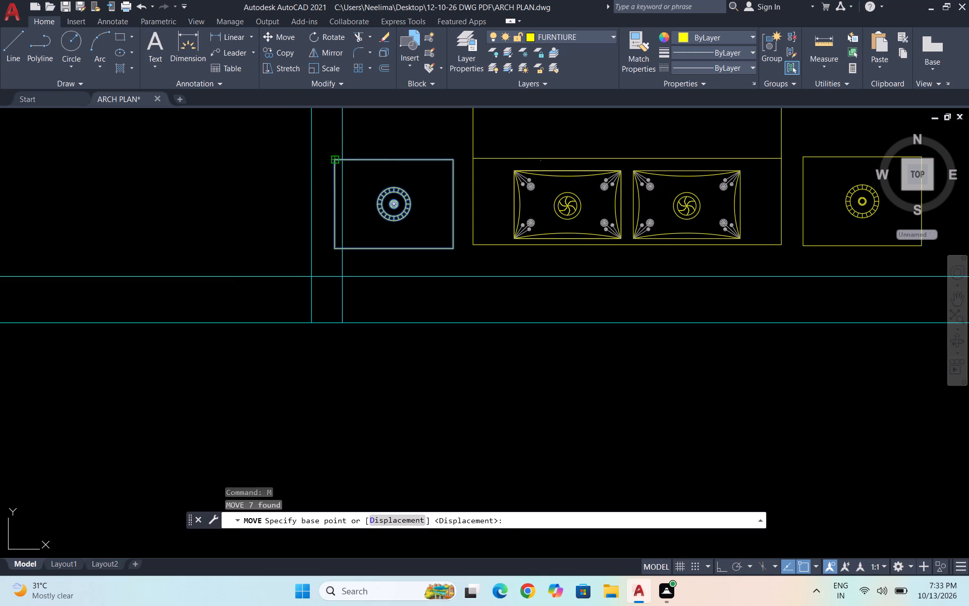
pyautogui.click(345, 162)
pyautogui.scroll(-4, 353, 160)
pyautogui.press('Escape')
pyautogui.scroll(-3, 354, 254)
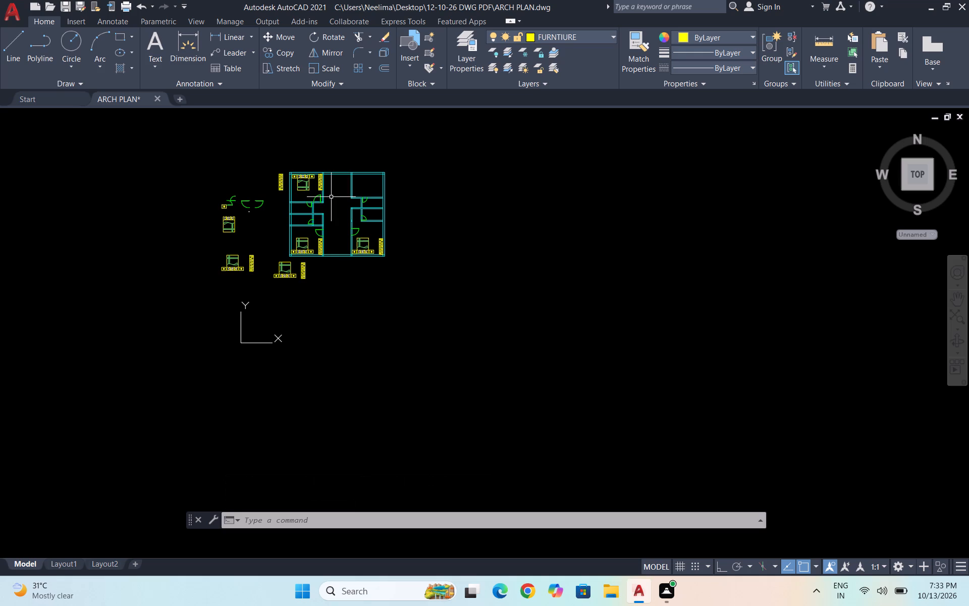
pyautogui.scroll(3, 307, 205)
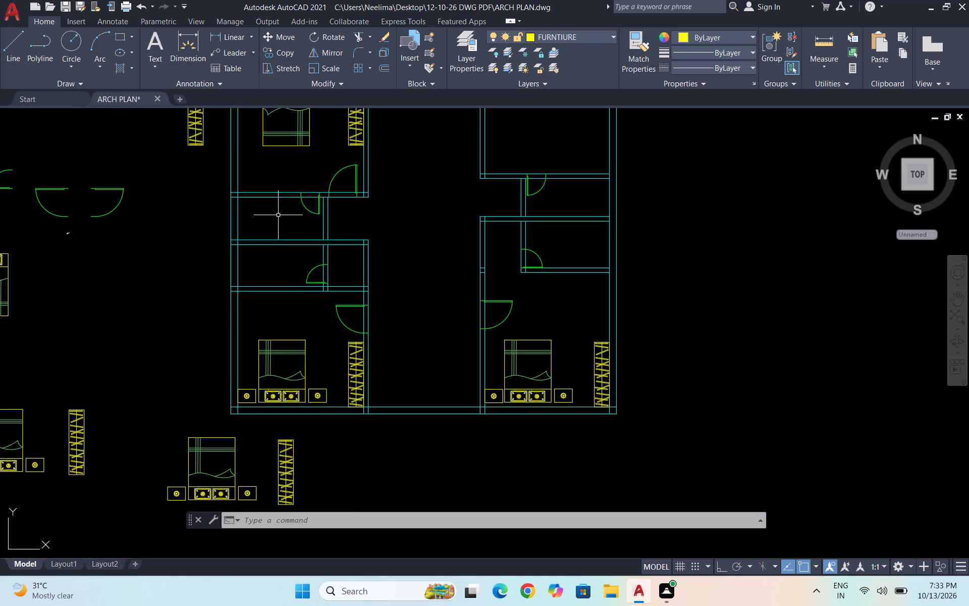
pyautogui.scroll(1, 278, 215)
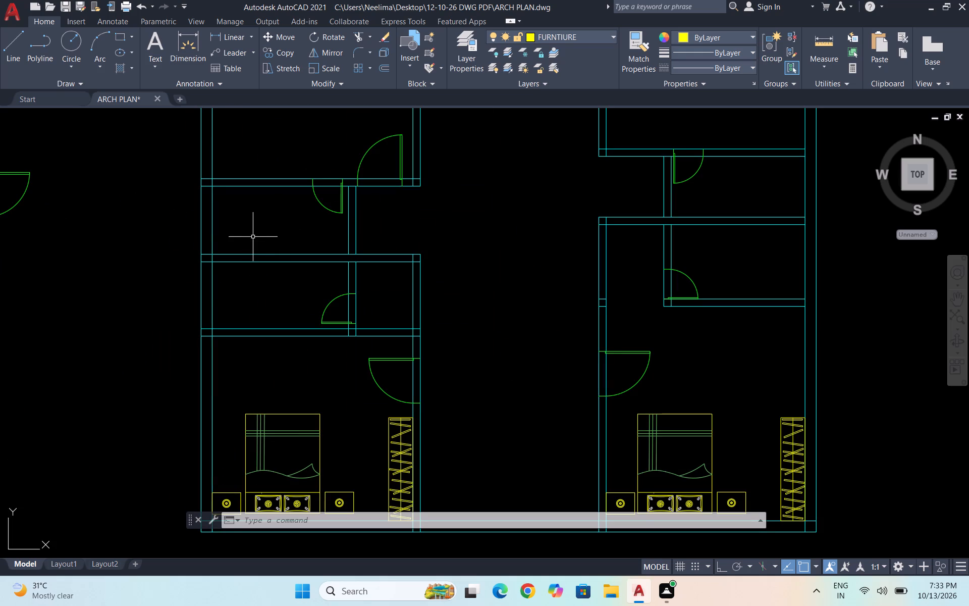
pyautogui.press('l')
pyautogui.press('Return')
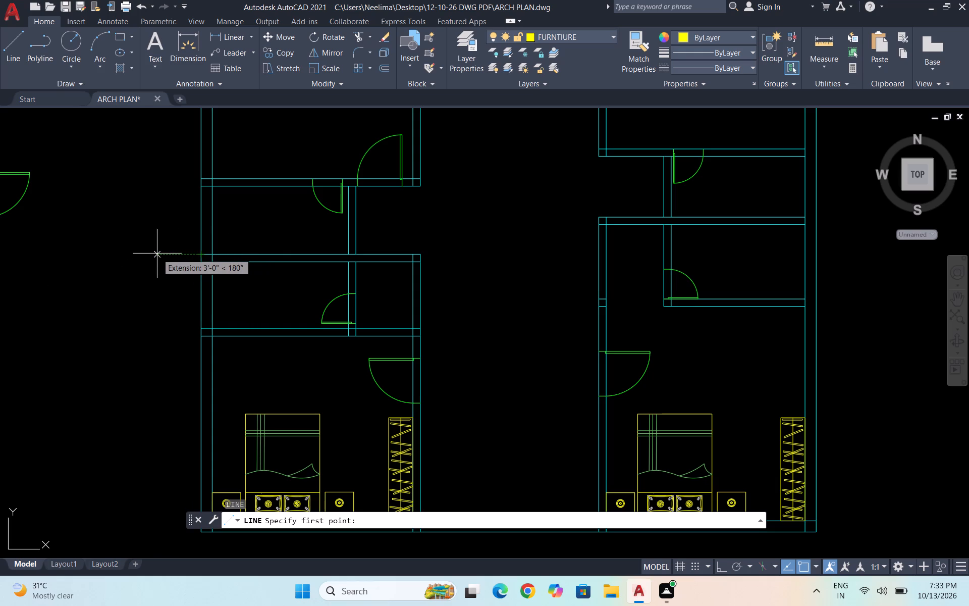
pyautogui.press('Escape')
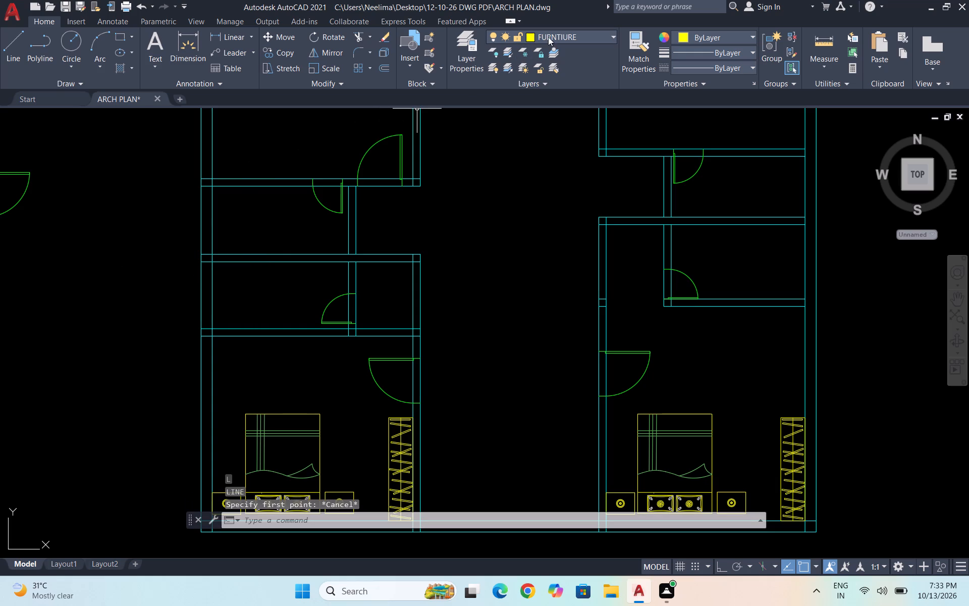
# On layer LT, draw a vertical line about 4'-7" long with Ortho on, across the upper small left-hand room near its left wall.
pyautogui.click(548, 37)
pyautogui.click(553, 111)
pyautogui.press('l')
pyautogui.press('Return')
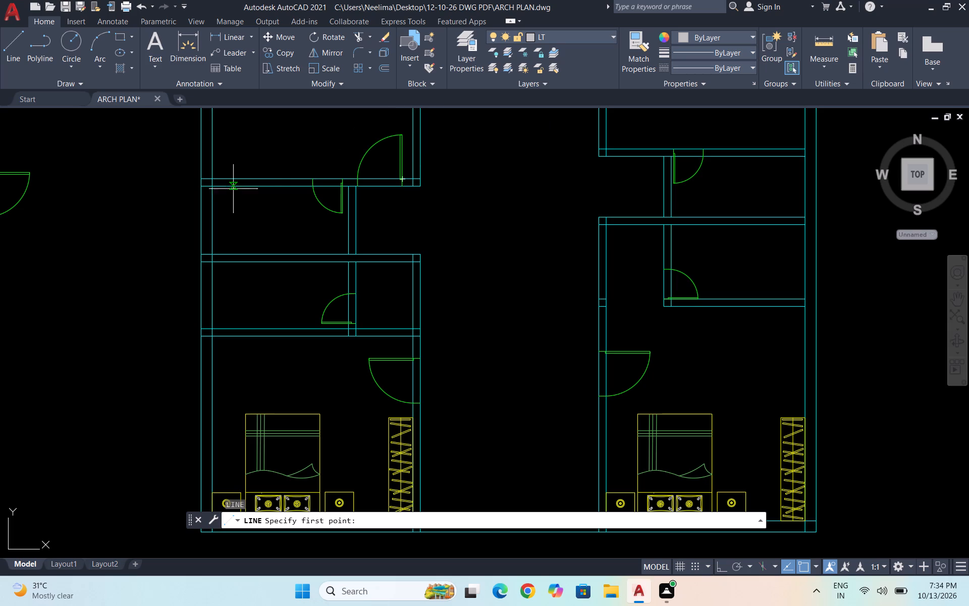
pyautogui.click(227, 186)
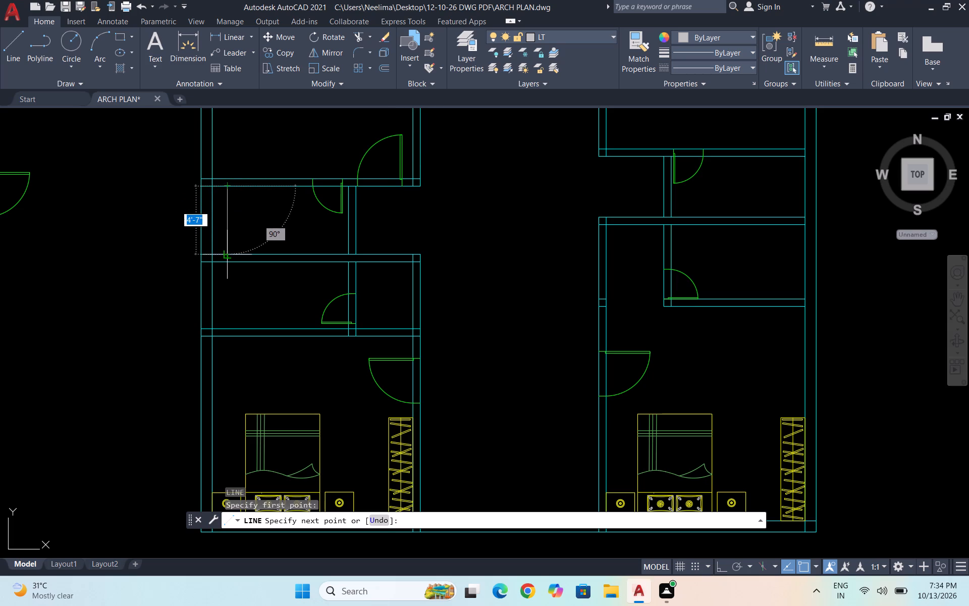
pyautogui.press('F8')
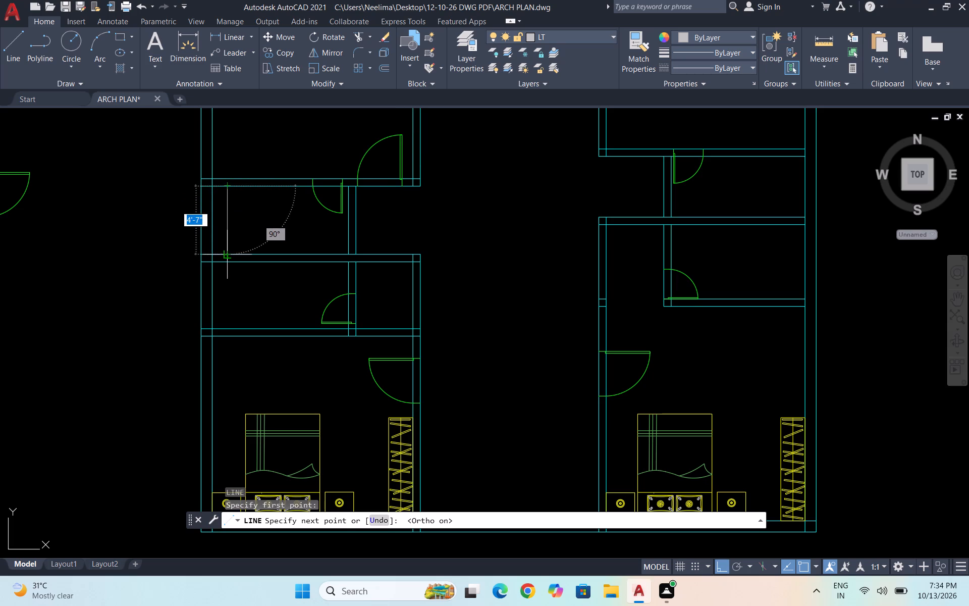
pyautogui.click(228, 254)
pyautogui.press('Escape')
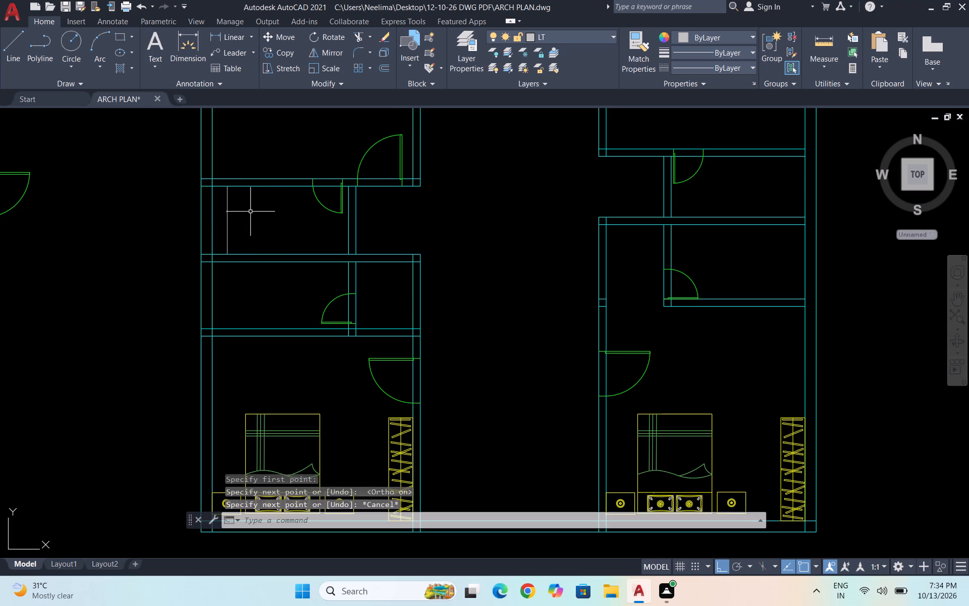
# Draw a horizontal line about 3'-1" long in the empty space left of the upper small left-hand room.
pyautogui.press('l')
pyautogui.press('Return')
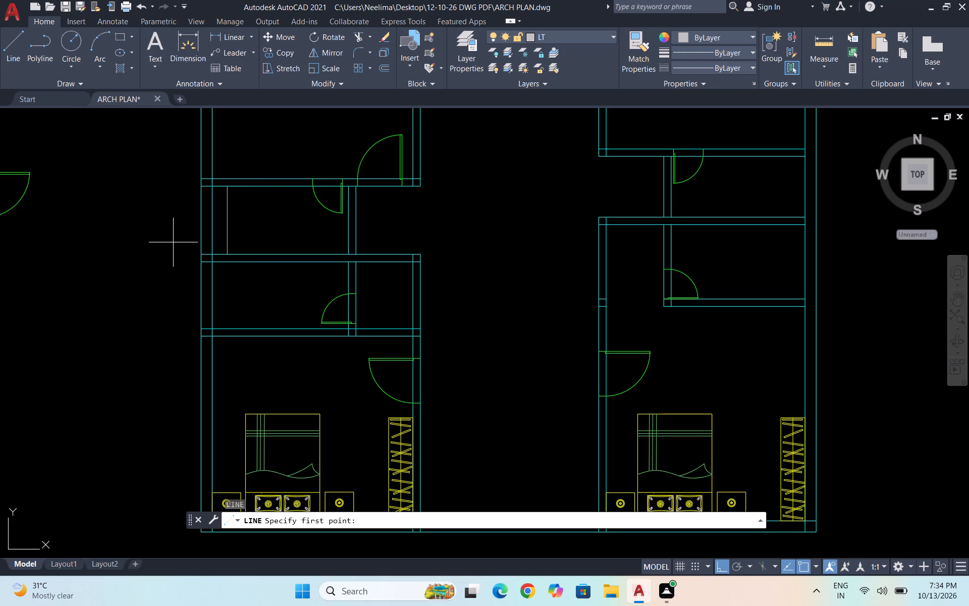
pyautogui.click(150, 246)
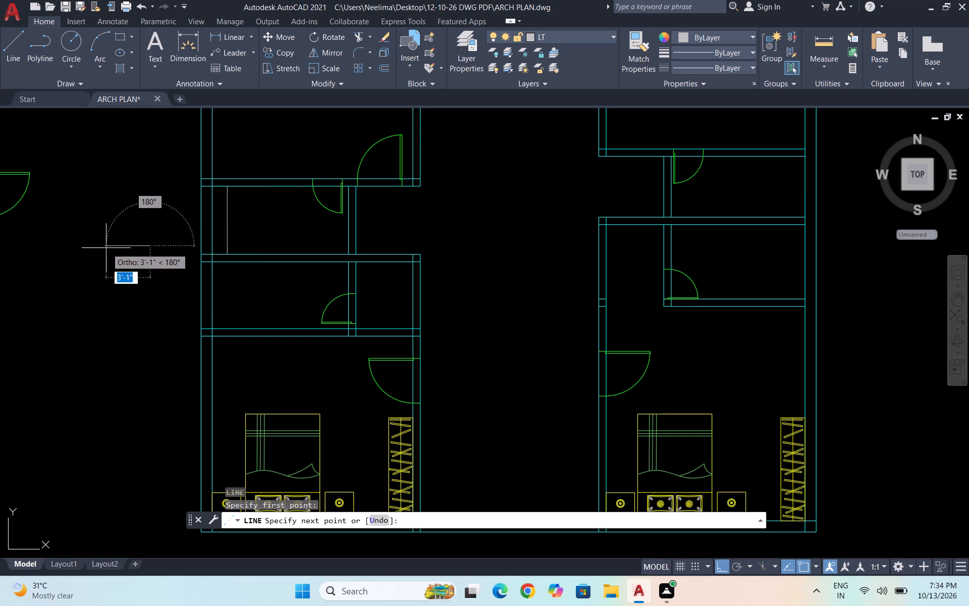
pyautogui.click(105, 247)
pyautogui.press('Escape')
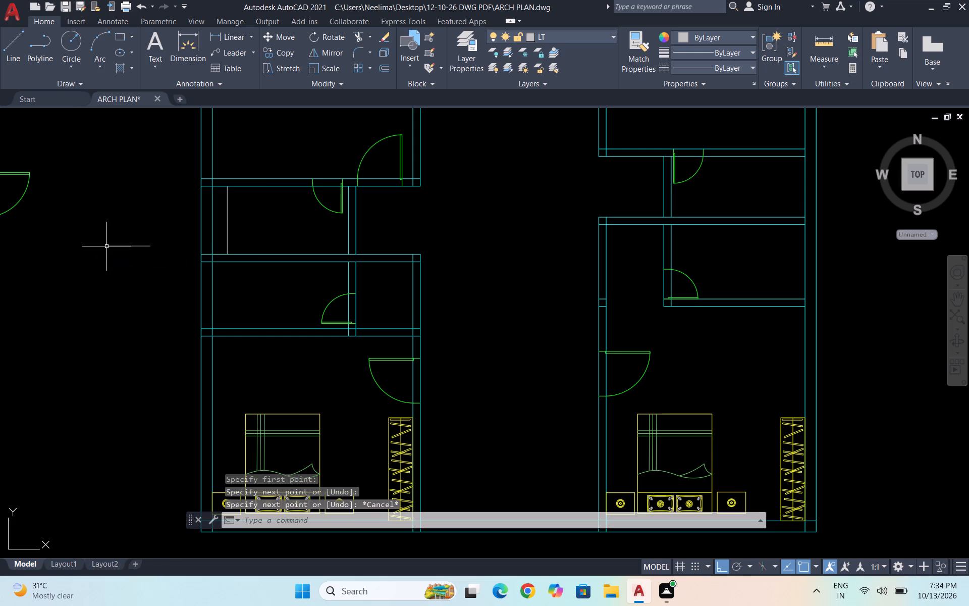
# Draw a short vertical line upward from the left end of the new 3'-1" horizontal line.
pyautogui.scroll(1, 113, 250)
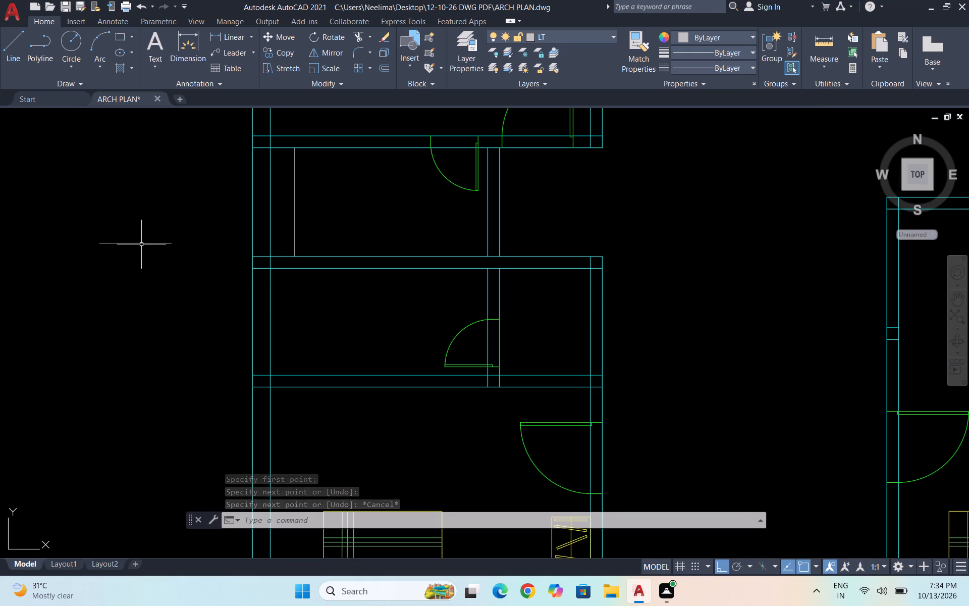
pyautogui.press('l')
pyautogui.press('Return')
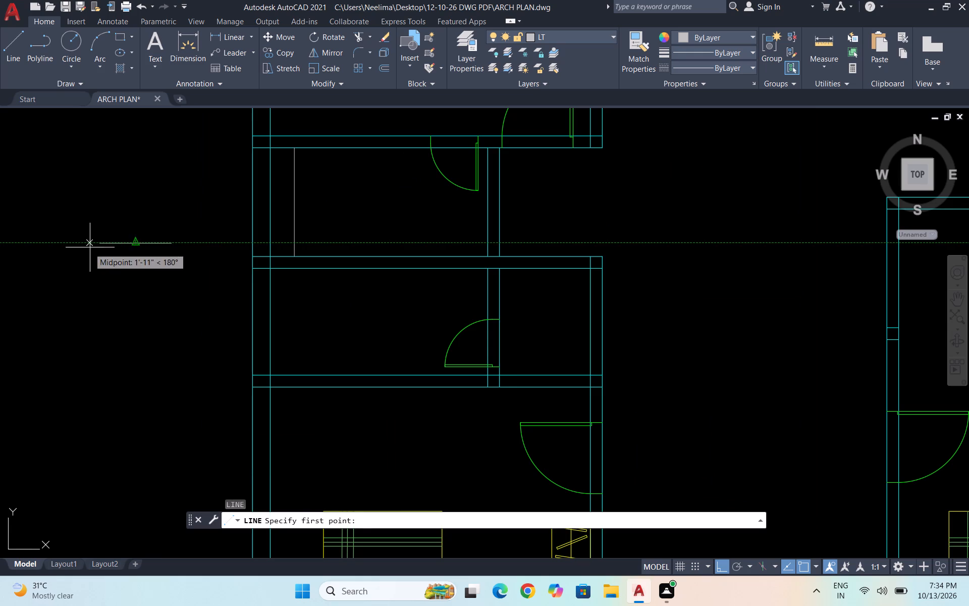
pyautogui.click(97, 247)
pyautogui.click(103, 226)
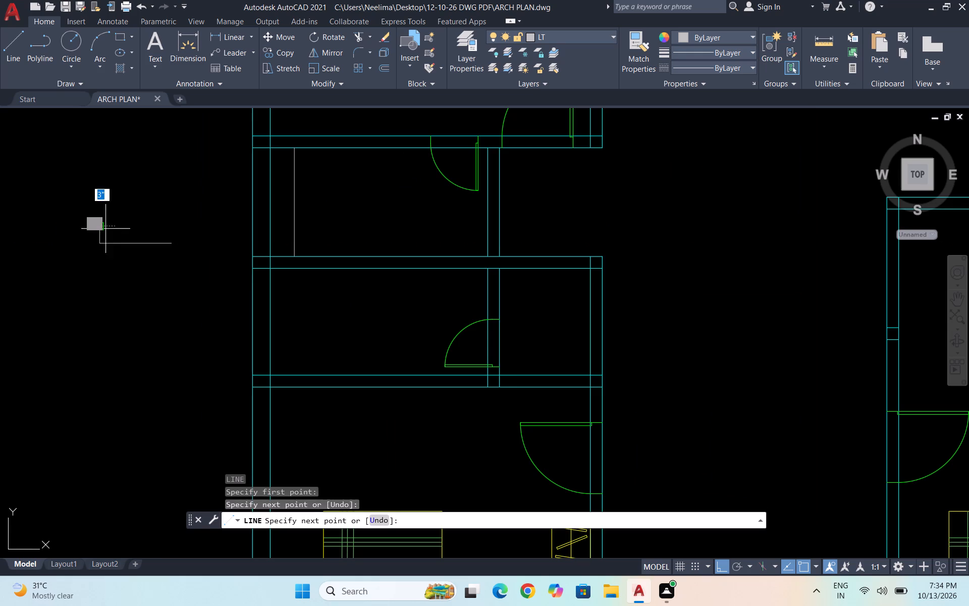
pyautogui.press('Escape')
# Copy the short vertical line from the horizontal line's left end to its right end.
pyautogui.moveTo(109, 232); pyautogui.dragTo(97, 226)
pyautogui.click(90, 225)
pyautogui.write('CO')
pyautogui.press('Return')
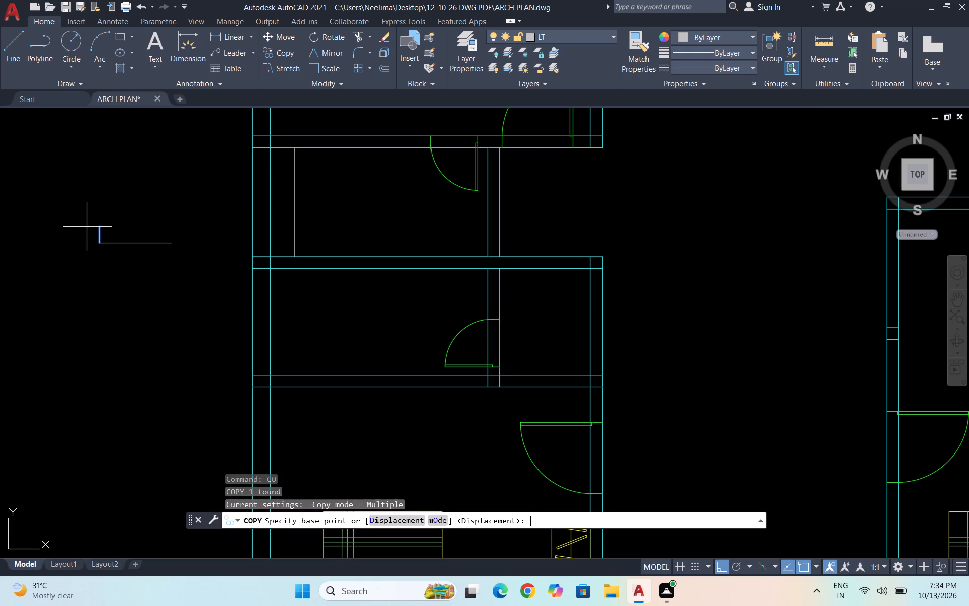
pyautogui.click(99, 244)
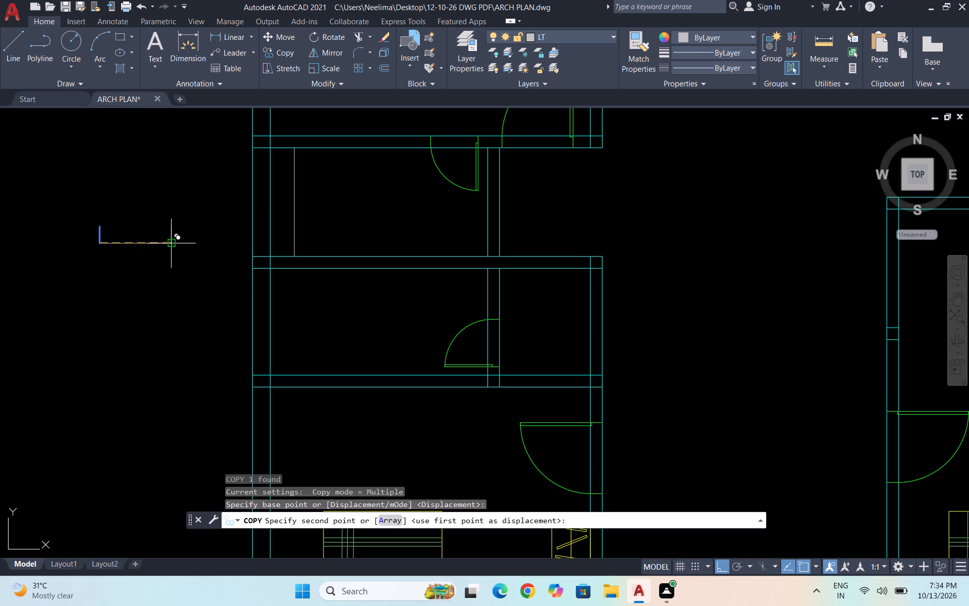
pyautogui.click(171, 242)
pyautogui.press('Escape')
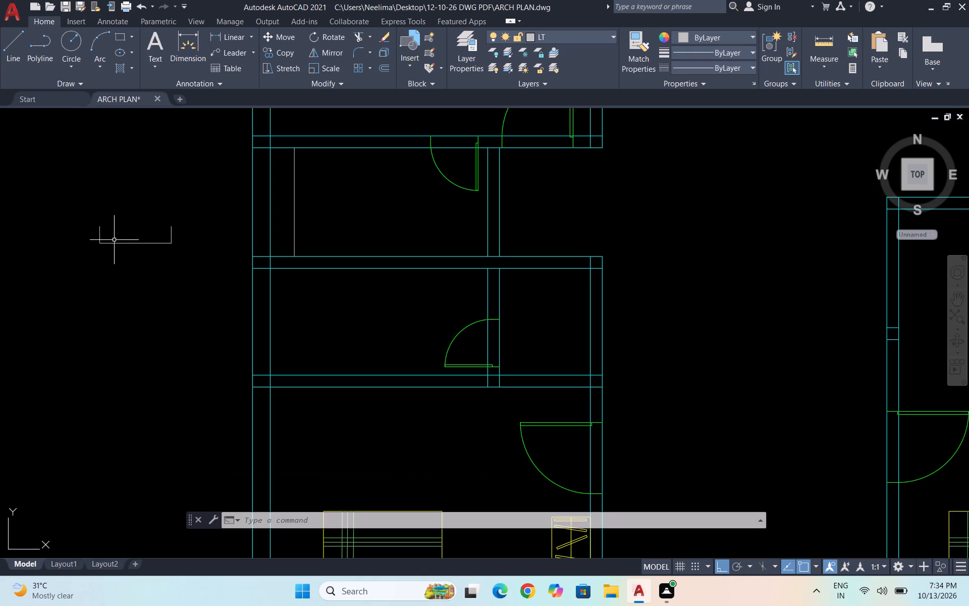
# With Ortho off, copy the left short vertical line to a spot above the base outline, slightly inward from its left side.
pyautogui.click(104, 234)
pyautogui.click(90, 235)
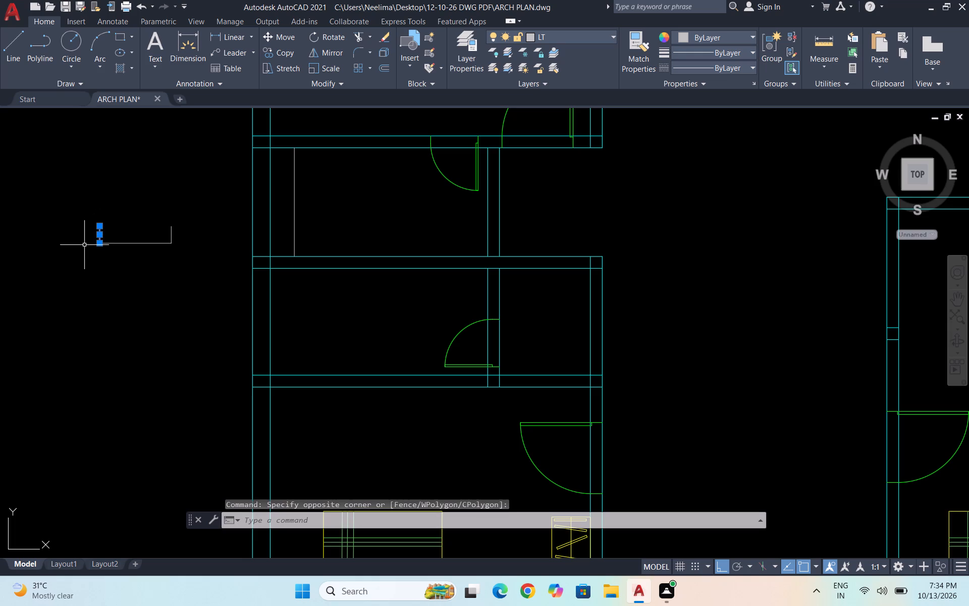
pyautogui.write('CO')
pyautogui.press('Return')
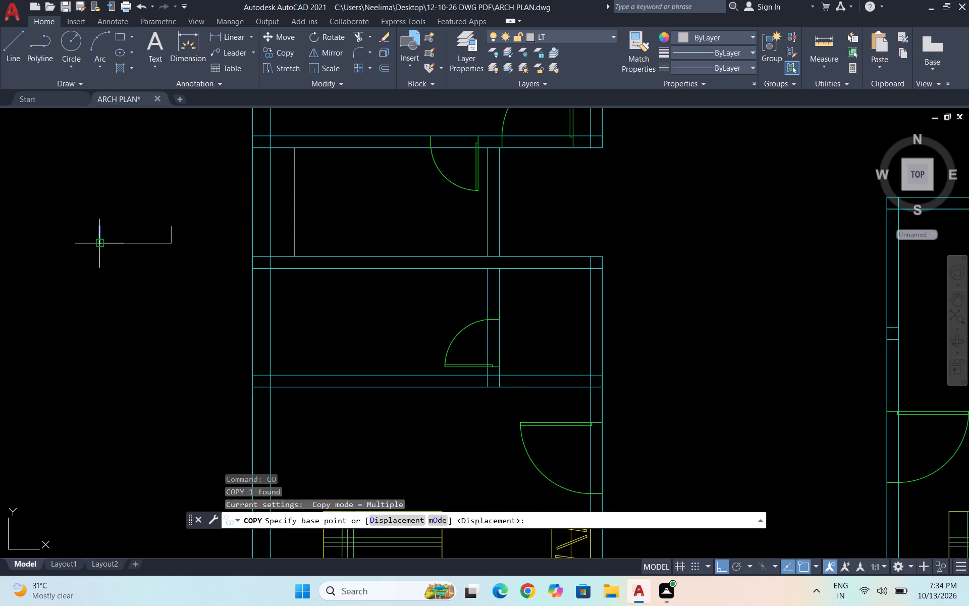
pyautogui.click(103, 244)
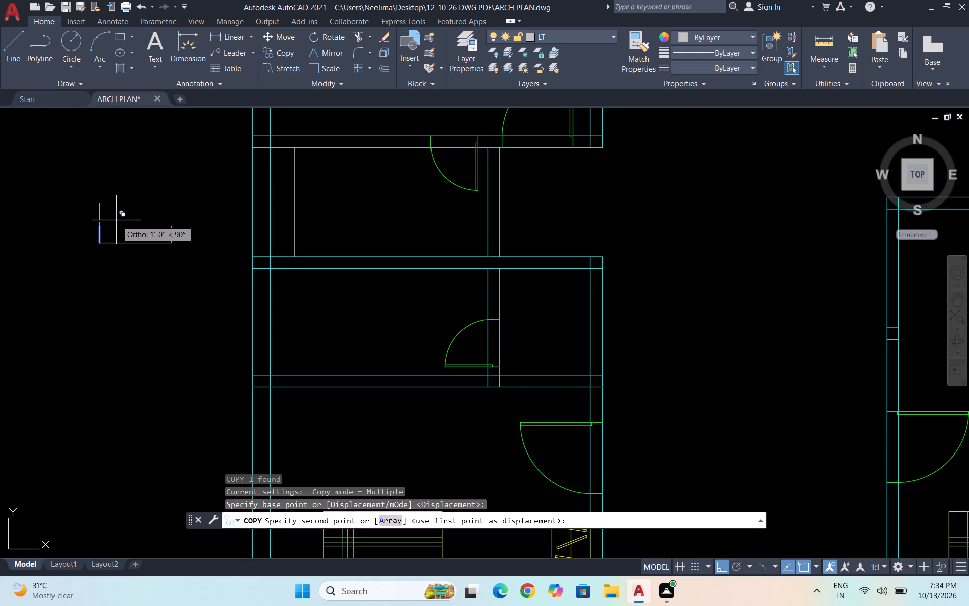
pyautogui.press('F8')
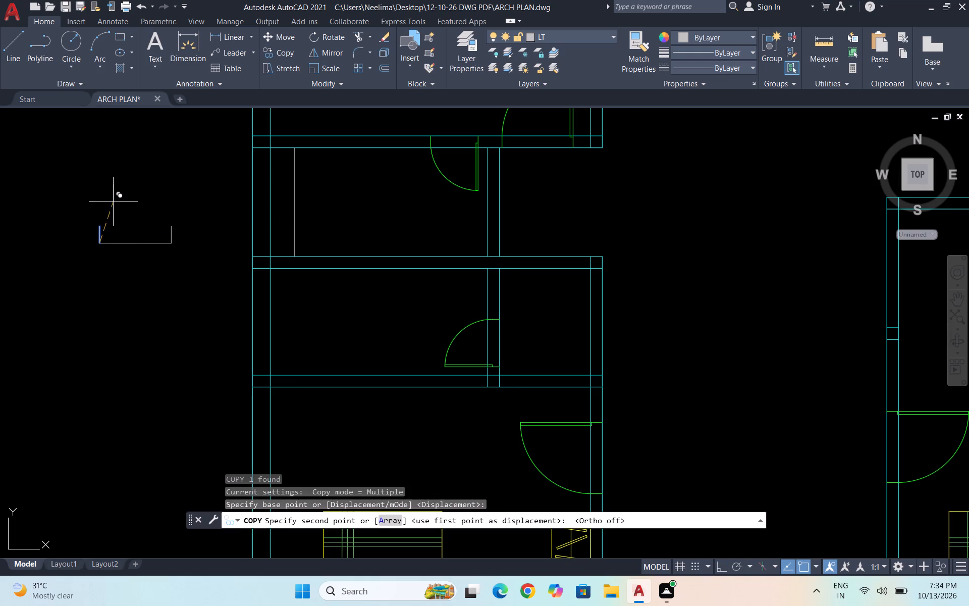
pyautogui.scroll(2, 110, 204)
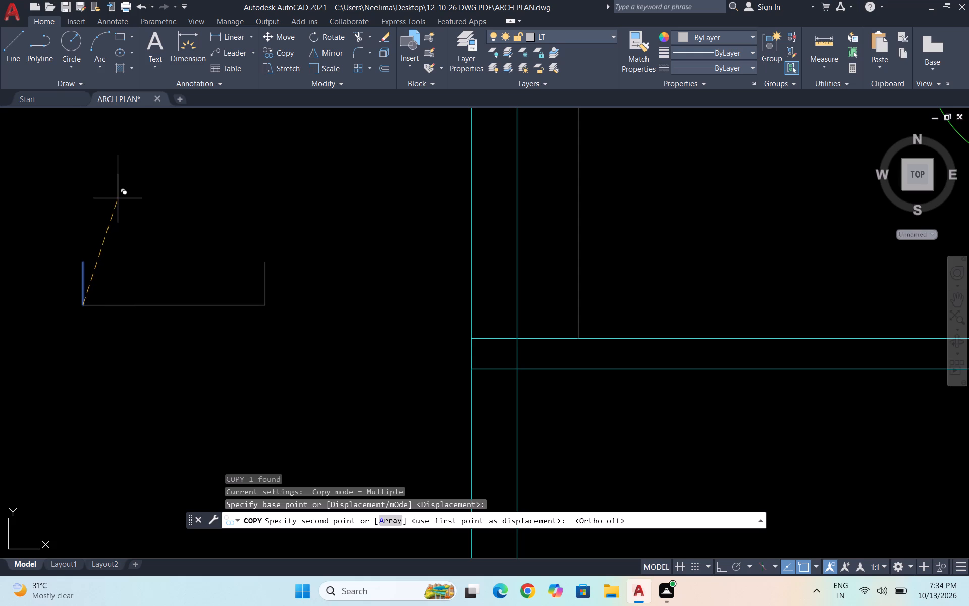
pyautogui.click(118, 198)
pyautogui.press('Escape')
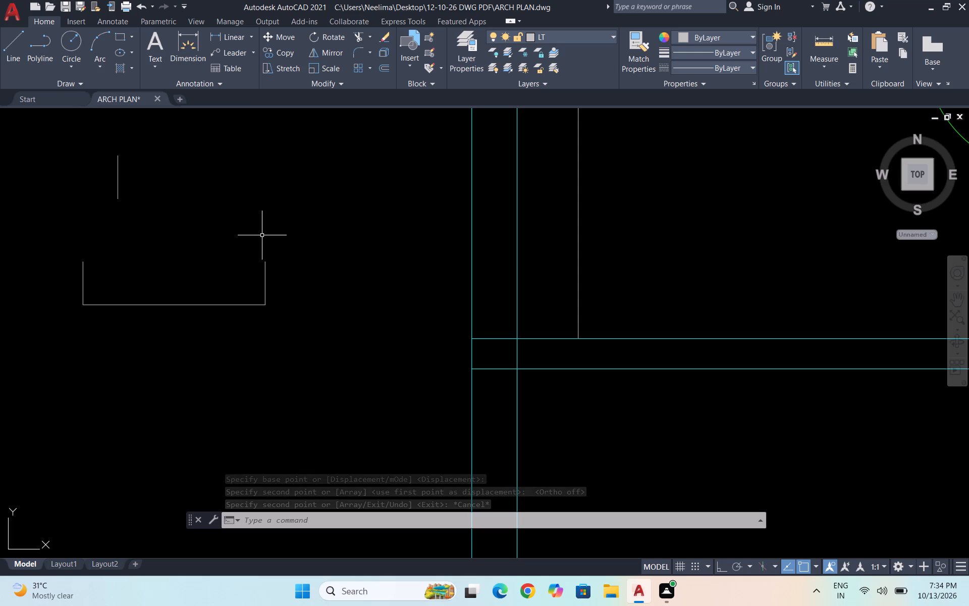
# With Ortho on, copy the upper vertical line about 1'-10" horizontally to the right.
pyautogui.click(155, 190)
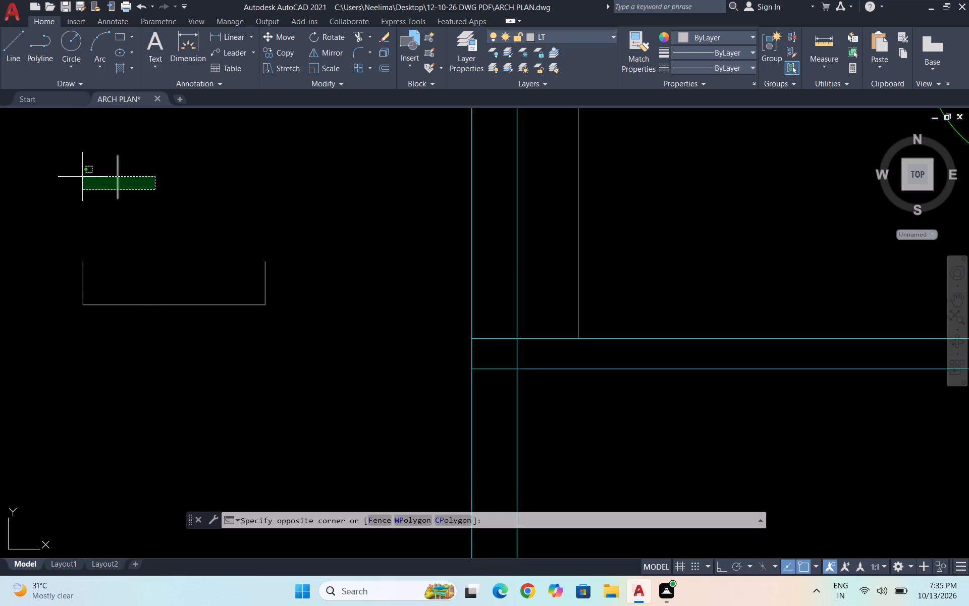
pyautogui.click(81, 176)
pyautogui.write('CO')
pyautogui.press('Return')
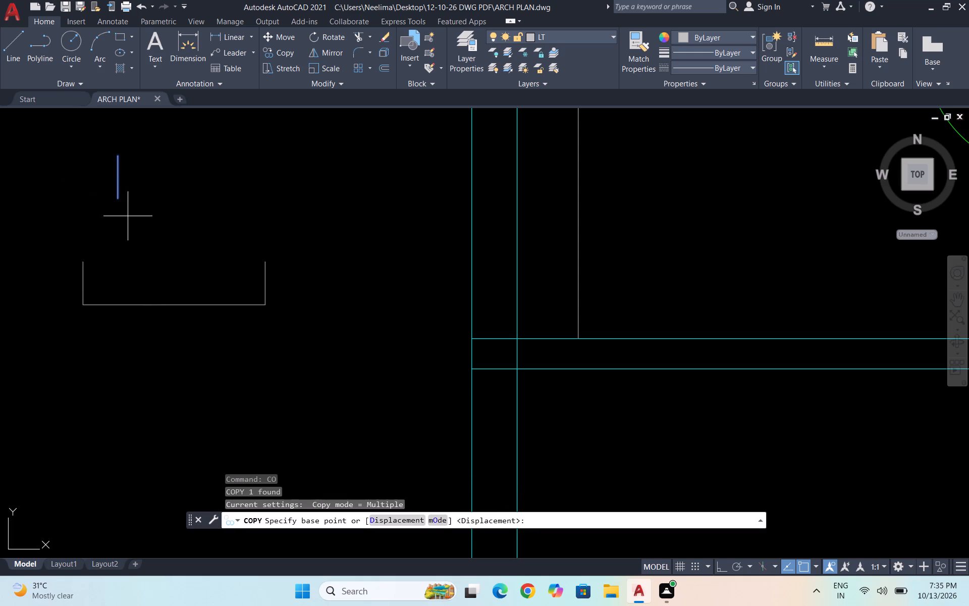
pyautogui.click(120, 199)
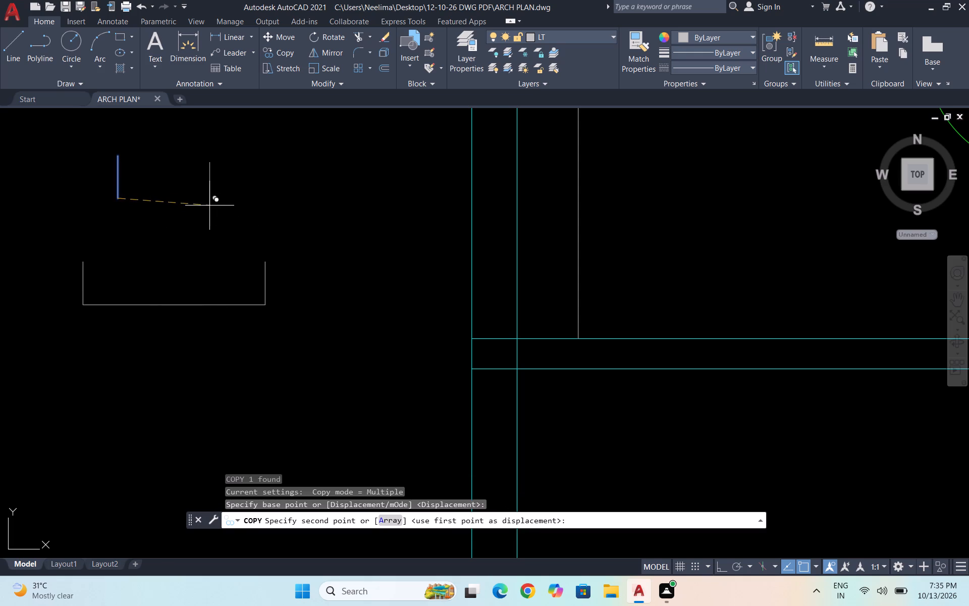
pyautogui.press('F8')
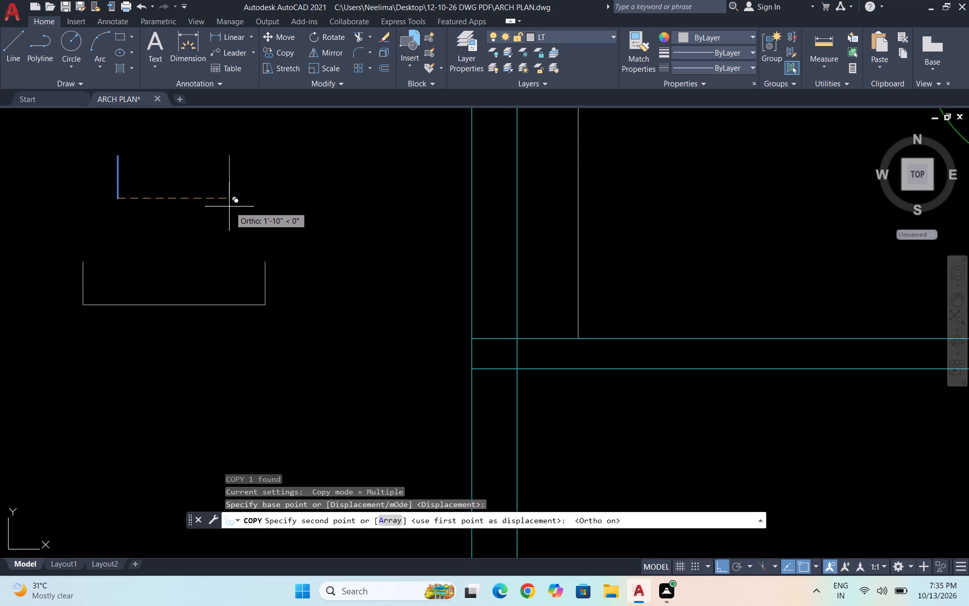
pyautogui.click(230, 207)
pyautogui.press('Escape')
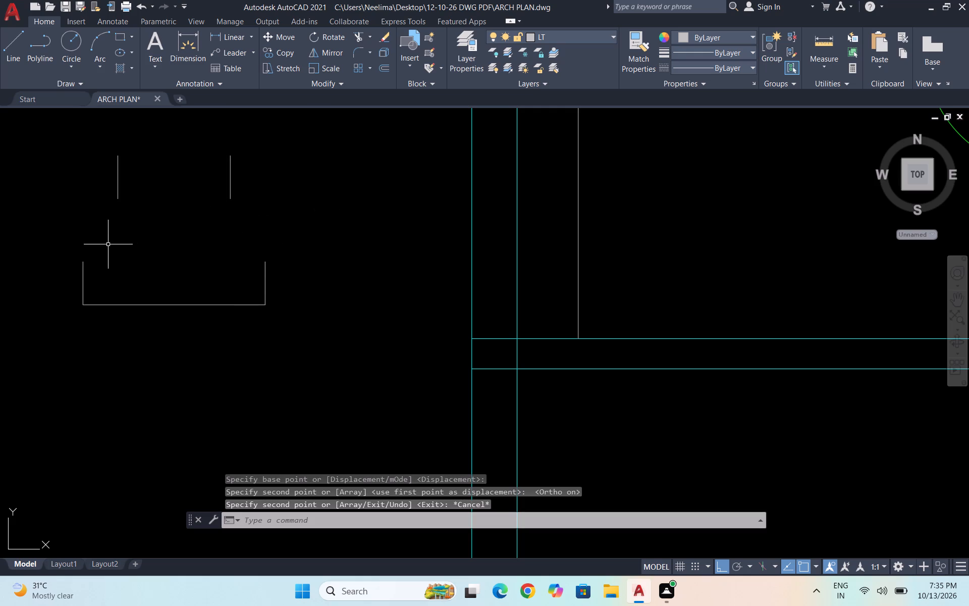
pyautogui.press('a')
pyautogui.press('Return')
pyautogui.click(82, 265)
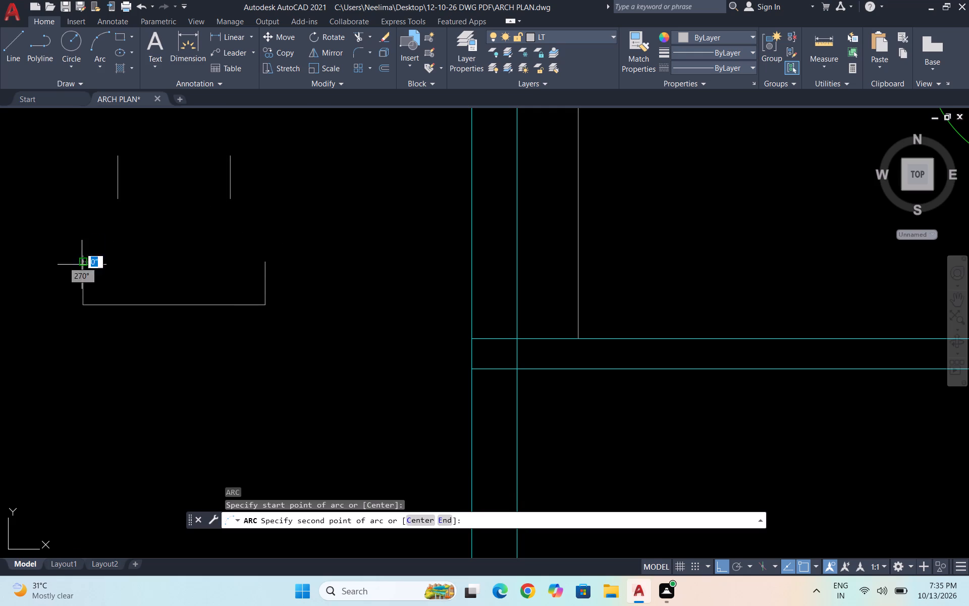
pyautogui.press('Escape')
# Move the two upper vertical lines straight down, closer to the base outline.
pyautogui.moveTo(275, 211); pyautogui.dragTo(255, 206)
pyautogui.click(81, 155)
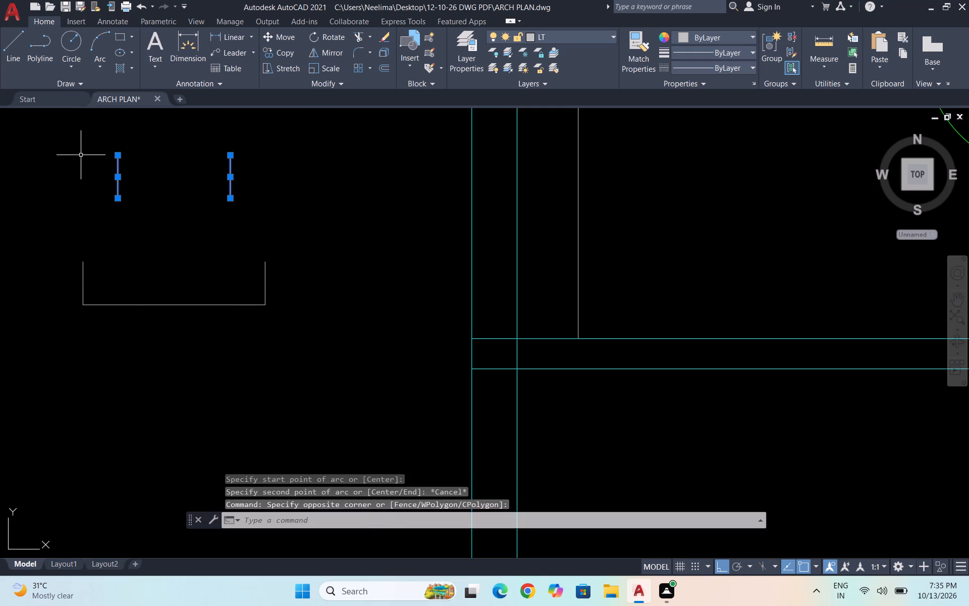
pyautogui.press('m')
pyautogui.press('Return')
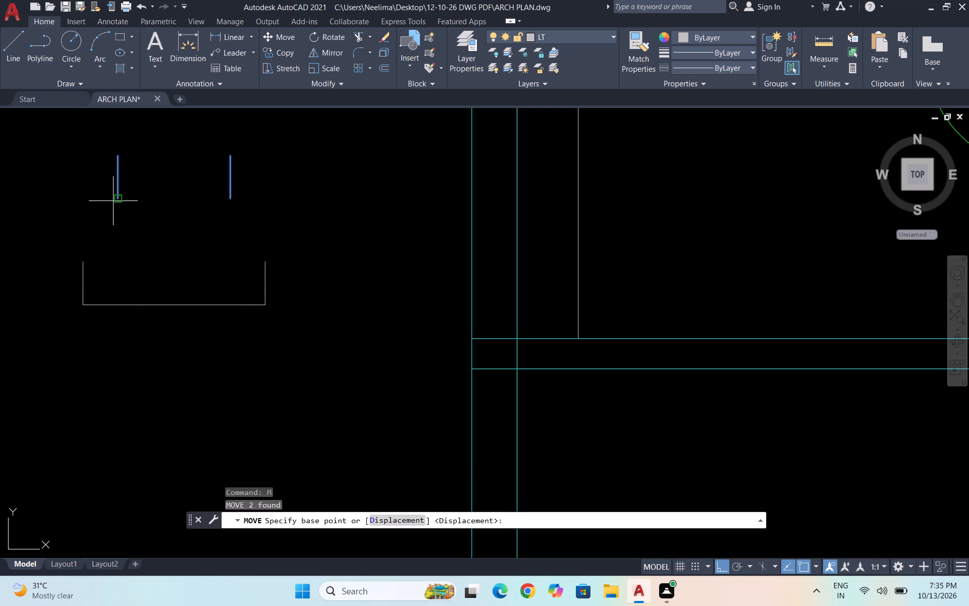
pyautogui.click(116, 200)
pyautogui.click(113, 225)
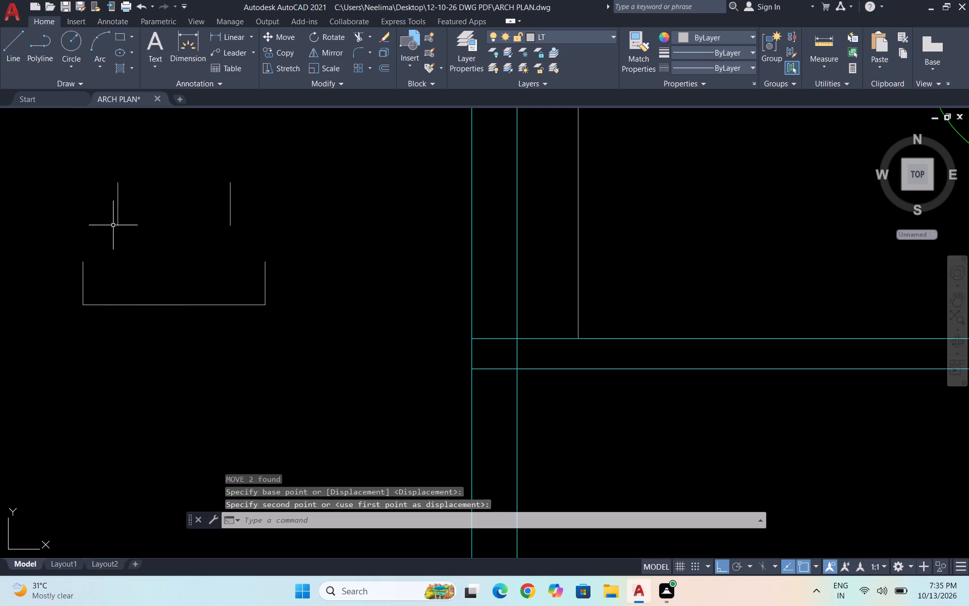
pyautogui.press('Escape')
# Join the base's left side to the upper left vertical's lower end with an arc, trimming the part beyond that vertical.
pyautogui.press('a')
pyautogui.press('Return')
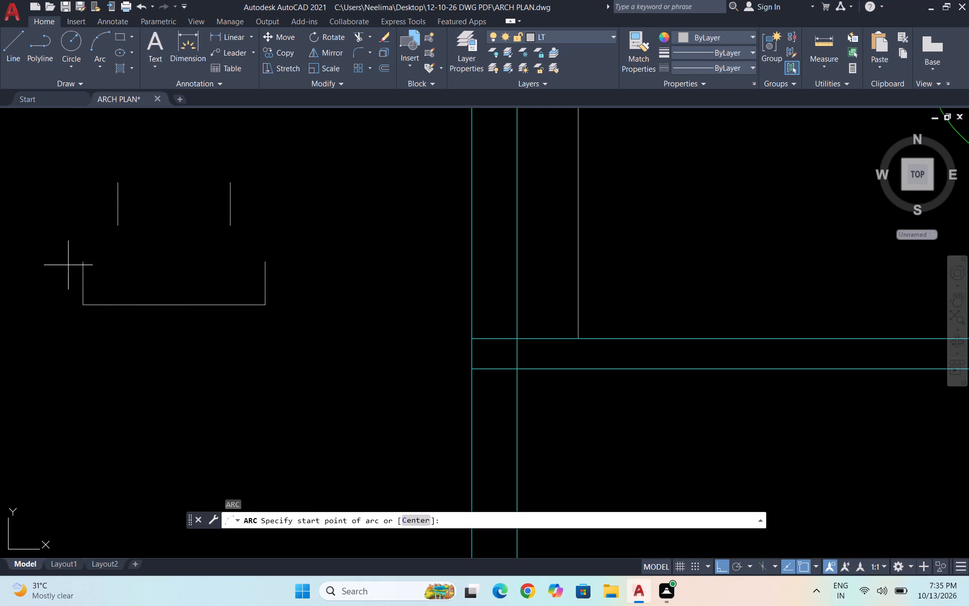
pyautogui.click(82, 264)
pyautogui.click(117, 228)
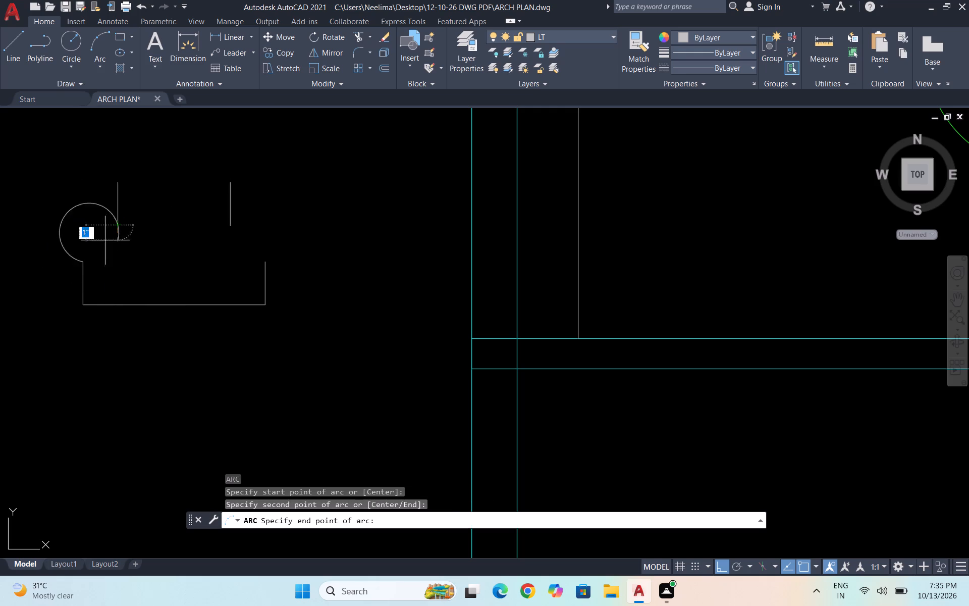
pyautogui.click(98, 186)
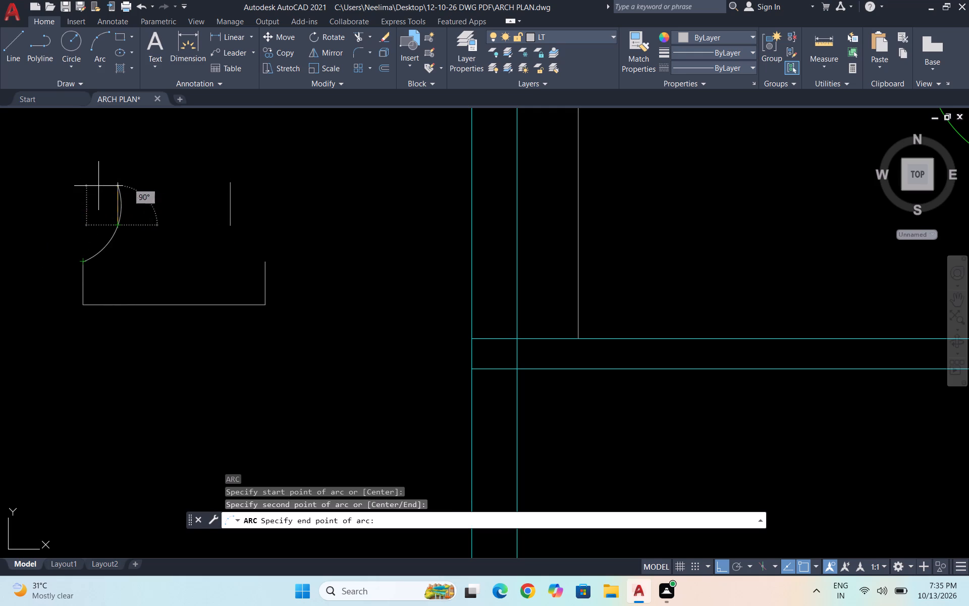
pyautogui.scroll(2, 143, 211)
pyautogui.write('TR')
pyautogui.press('Return')
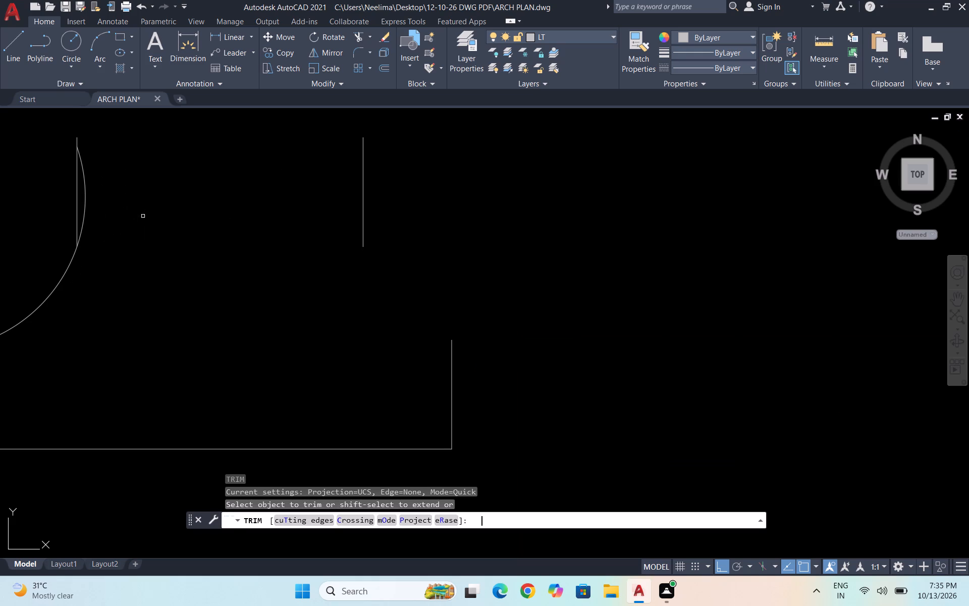
pyautogui.click(83, 204)
pyautogui.scroll(-4, 168, 220)
pyautogui.press('Escape')
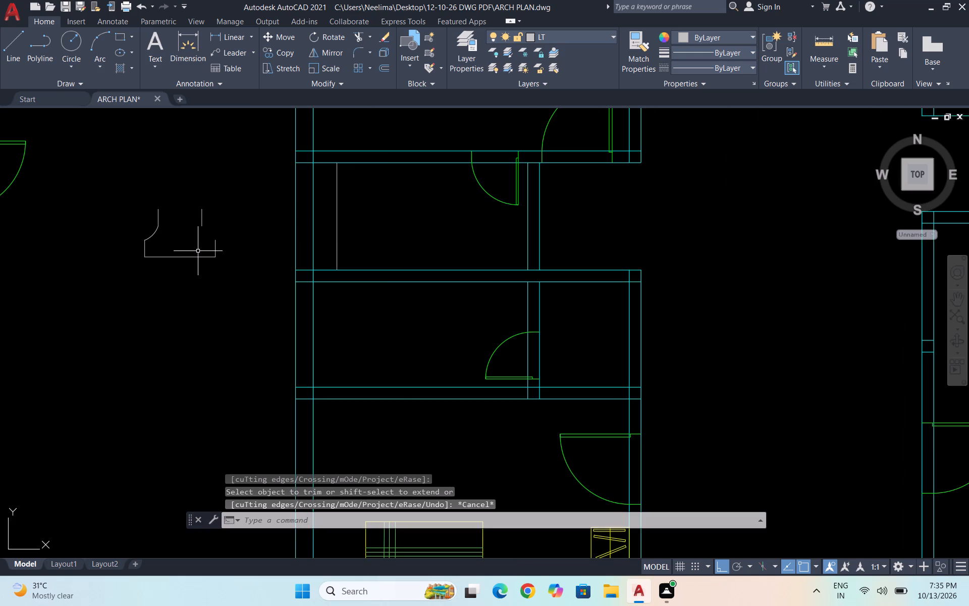
# Join the upper right vertical's lower end to the base's right side with an arc, trimming the part beyond the base.
pyautogui.press('a')
pyautogui.press('Return')
pyautogui.scroll(2, 203, 239)
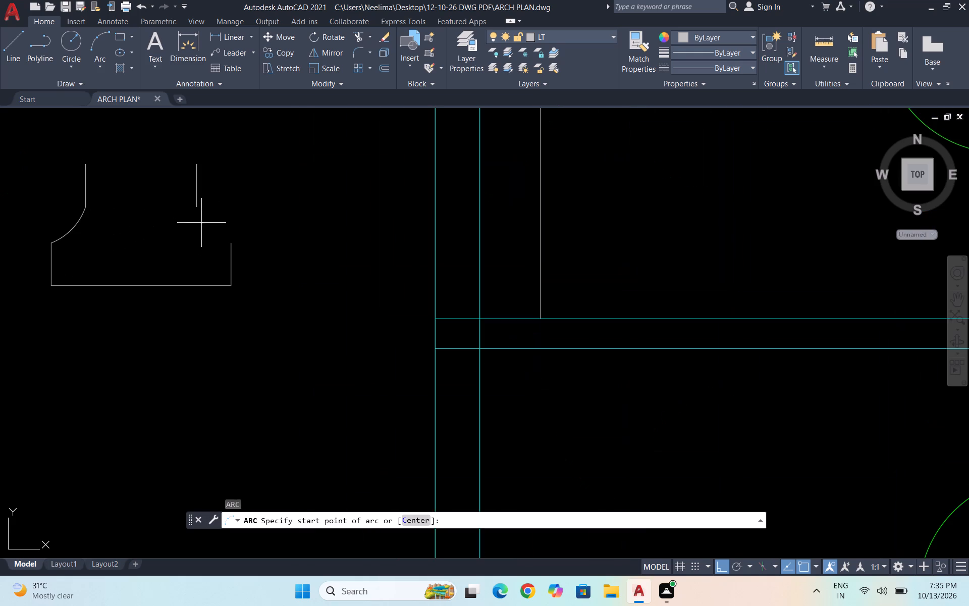
pyautogui.click(198, 207)
pyautogui.click(233, 245)
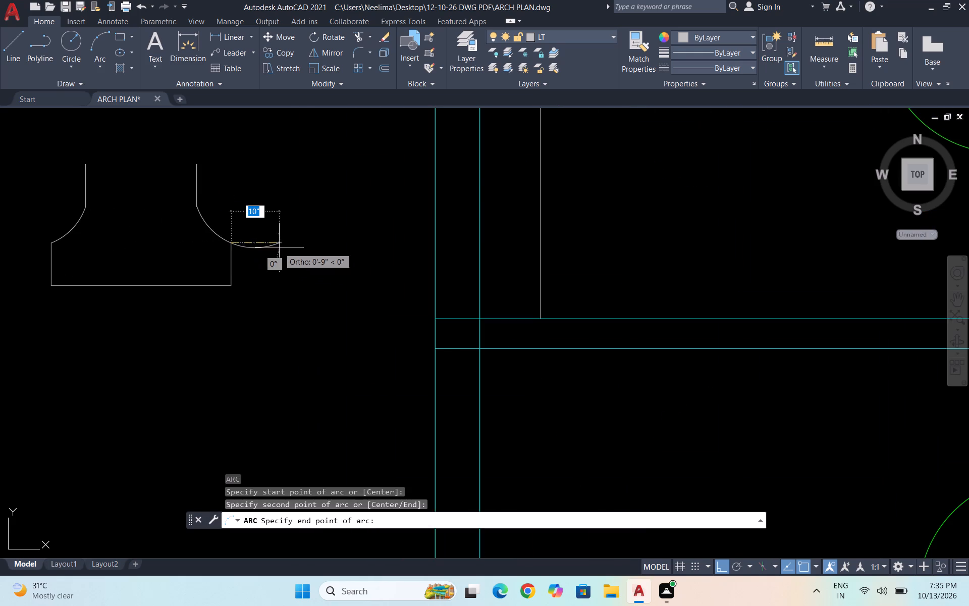
pyautogui.click(293, 230)
pyautogui.press('Escape')
pyautogui.write('TR')
pyautogui.press('Return')
pyautogui.moveTo(263, 234); pyautogui.dragTo(274, 280)
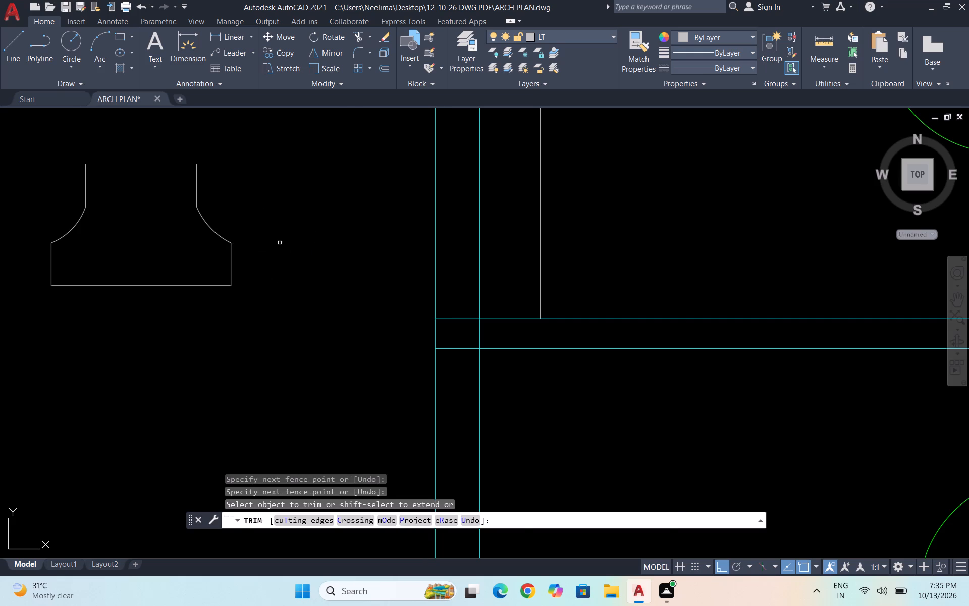
pyautogui.scroll(-2, 278, 247)
pyautogui.scroll(1, 237, 180)
pyautogui.scroll(-2, 224, 230)
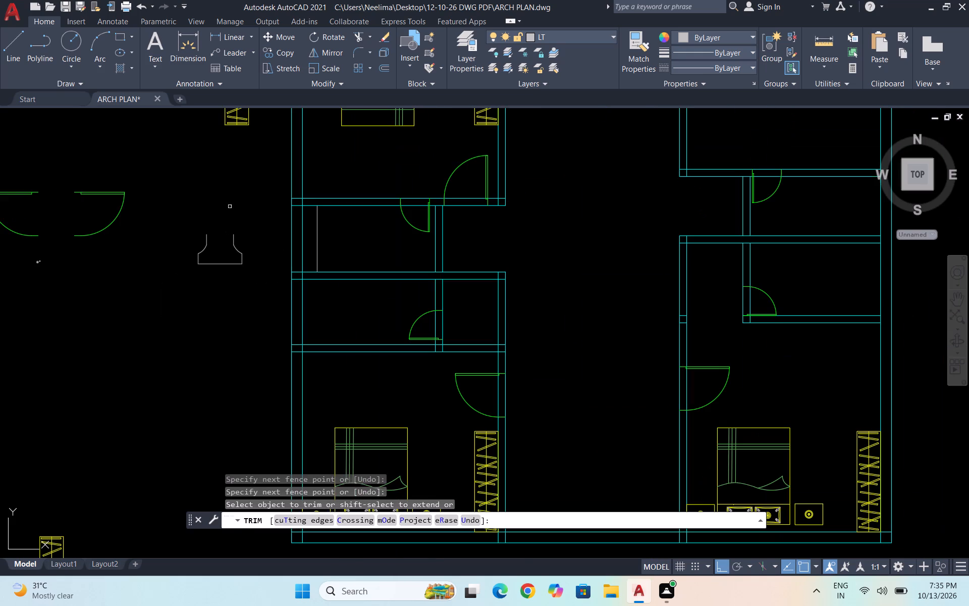
pyautogui.press('Escape')
# Copy the outline's two short vertical neck lines straight up by about 2'-0".
pyautogui.click(246, 233)
pyautogui.click(181, 238)
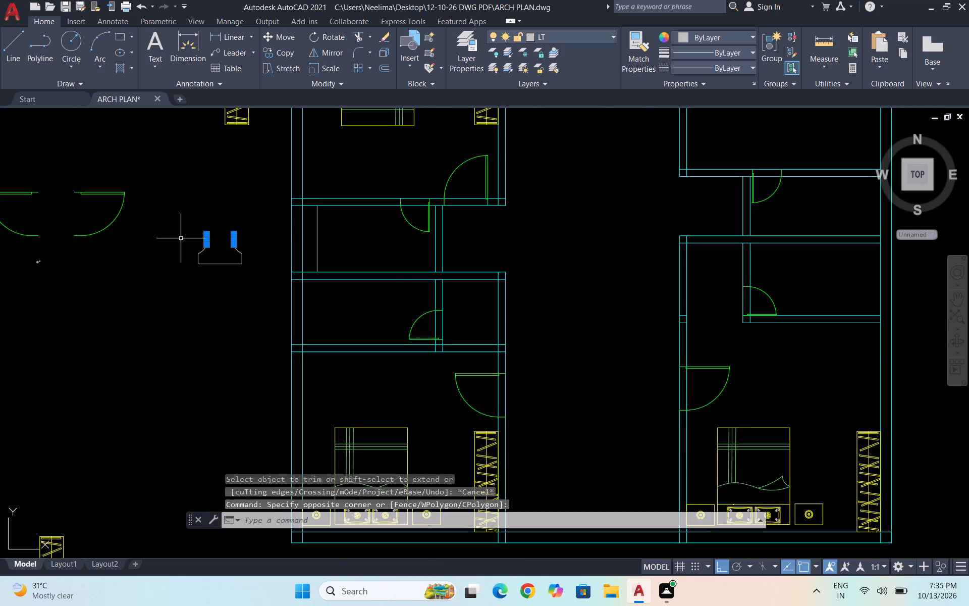
pyautogui.write('CO')
pyautogui.press('Return')
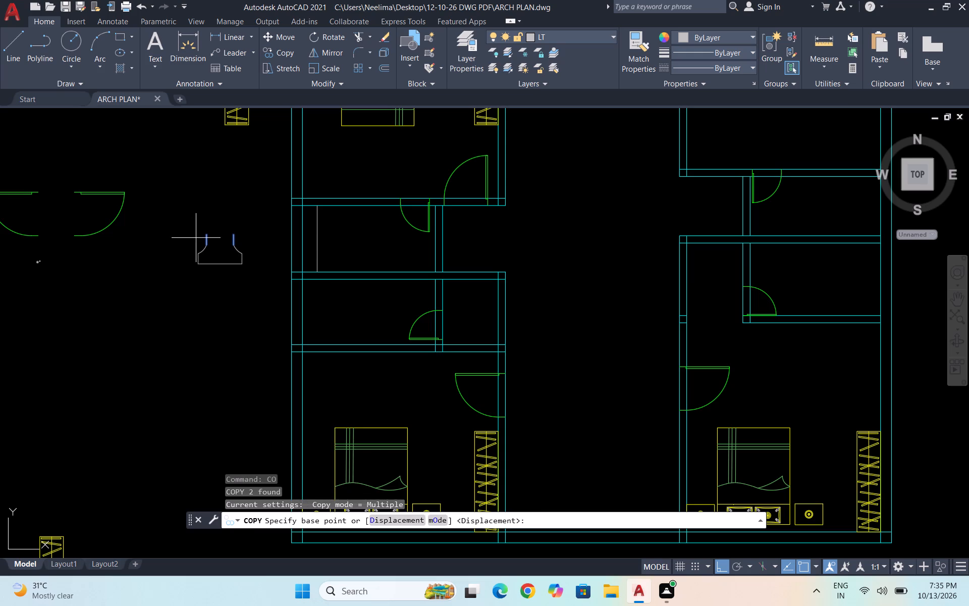
pyautogui.scroll(3, 197, 237)
pyautogui.click(232, 267)
pyautogui.scroll(-2, 231, 272)
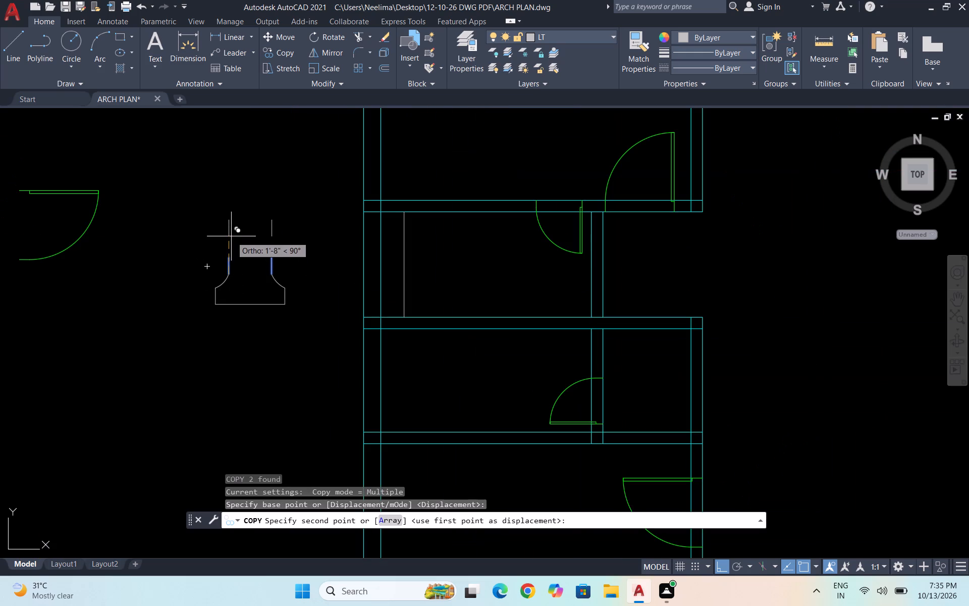
pyautogui.click(233, 227)
pyautogui.press('Escape')
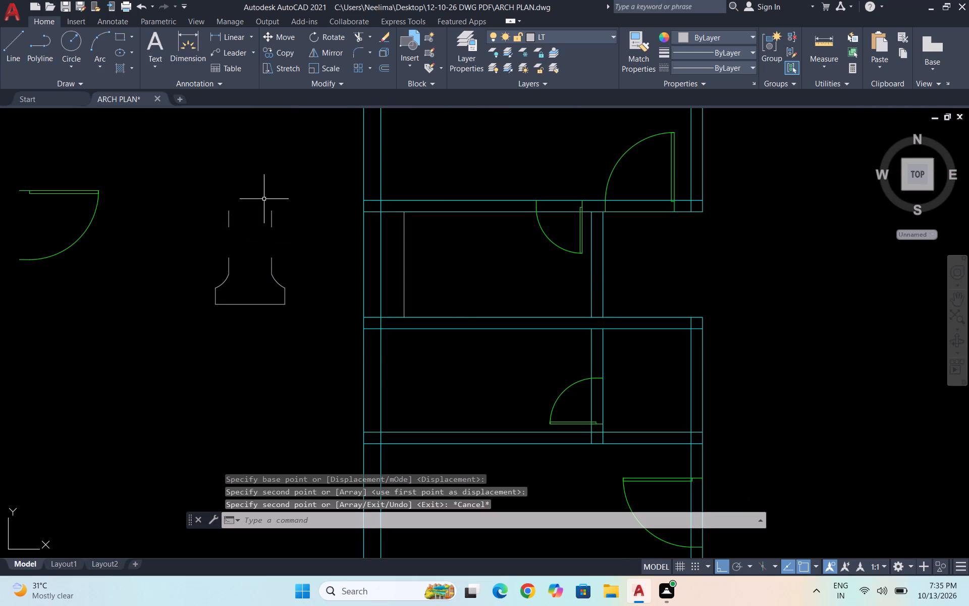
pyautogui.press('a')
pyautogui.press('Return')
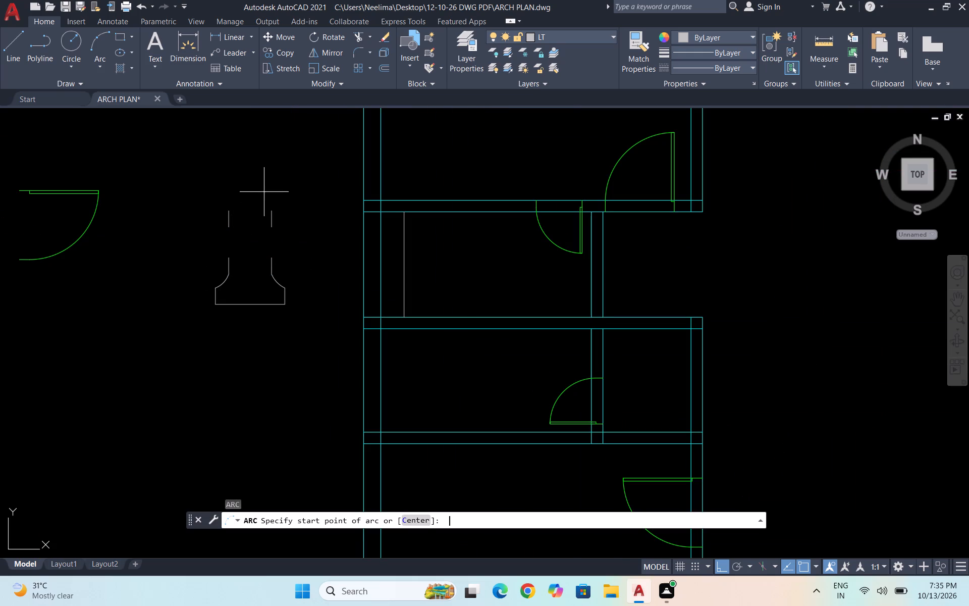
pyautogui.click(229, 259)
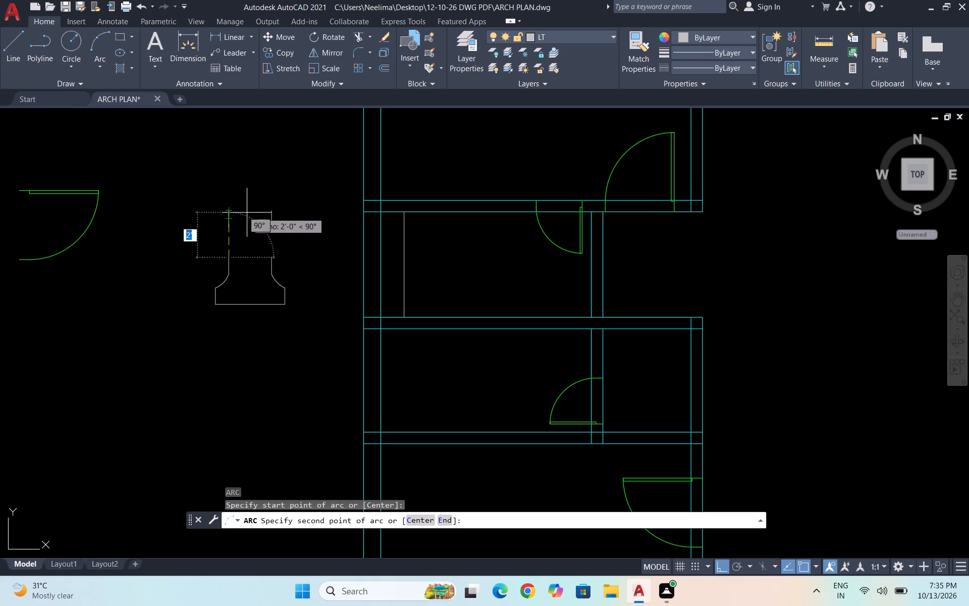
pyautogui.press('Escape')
# Join the upper ends of the two copied verticals with a horizontal line.
pyautogui.press('l')
pyautogui.press('Return')
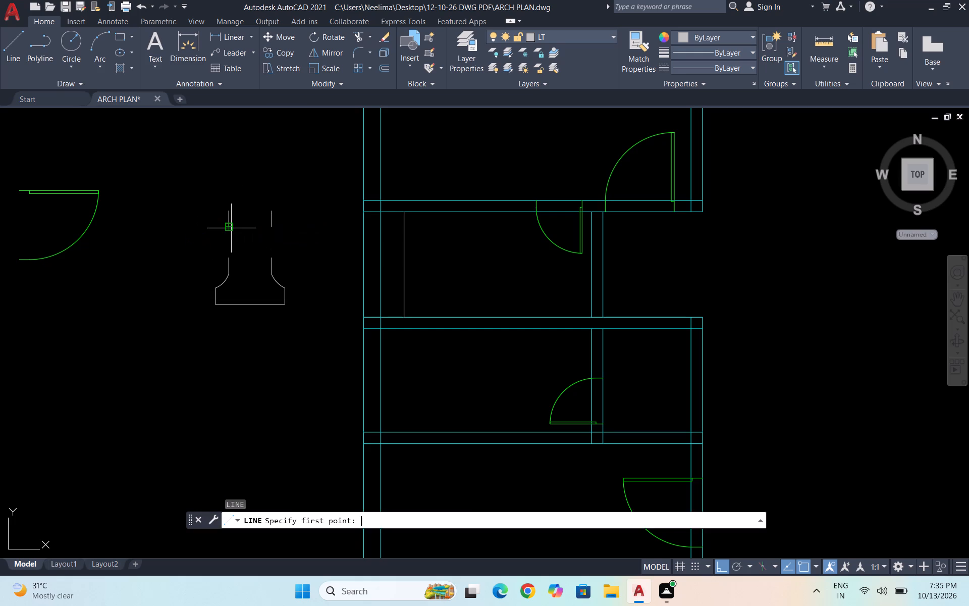
pyautogui.click(231, 209)
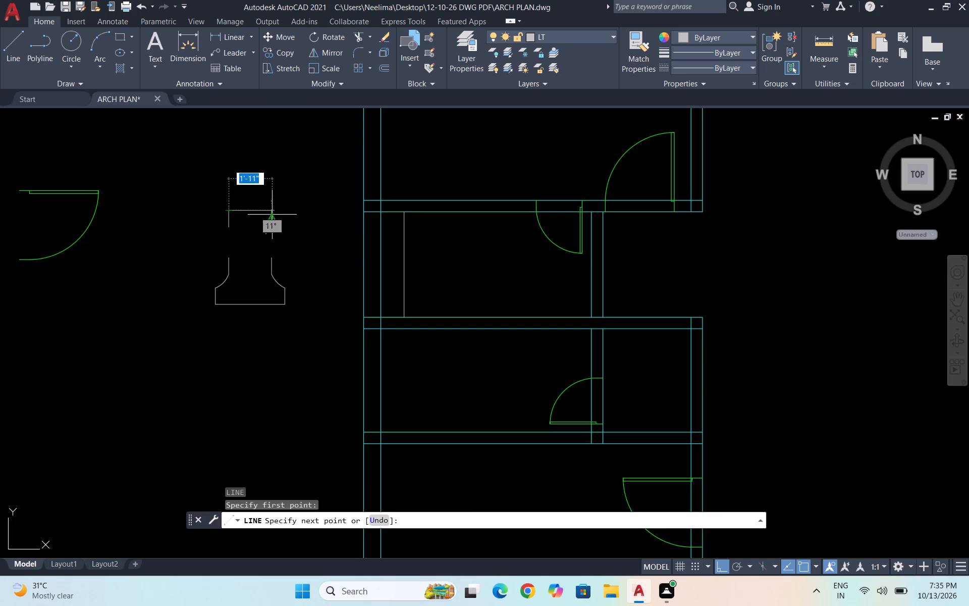
pyautogui.click(271, 213)
pyautogui.press('Escape')
# With Ortho off, draw an outward-bulging arc from the left neck line's upper end through the top line near its left corner, trimming the part above.
pyautogui.press('a')
pyautogui.press('Return')
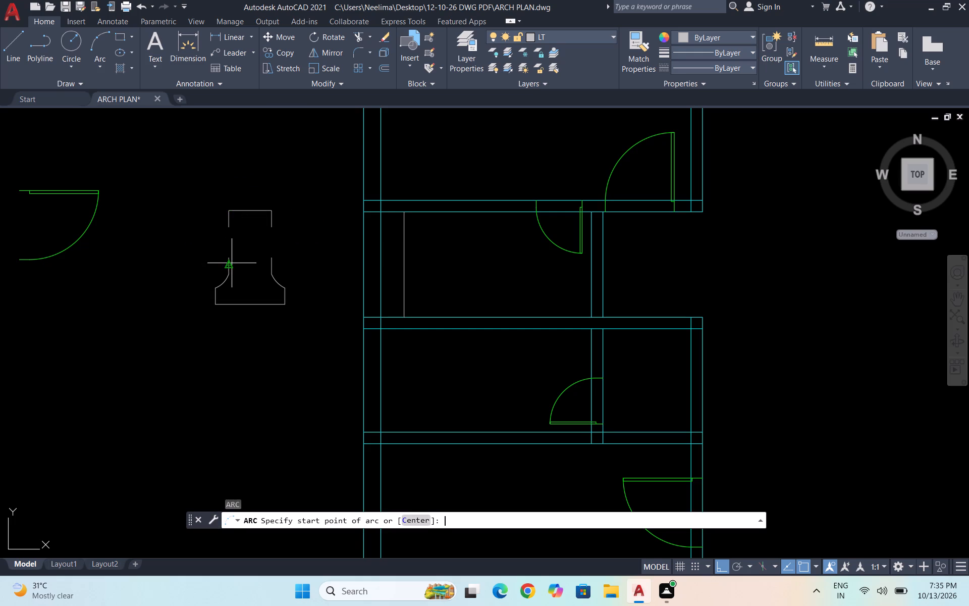
pyautogui.click(227, 259)
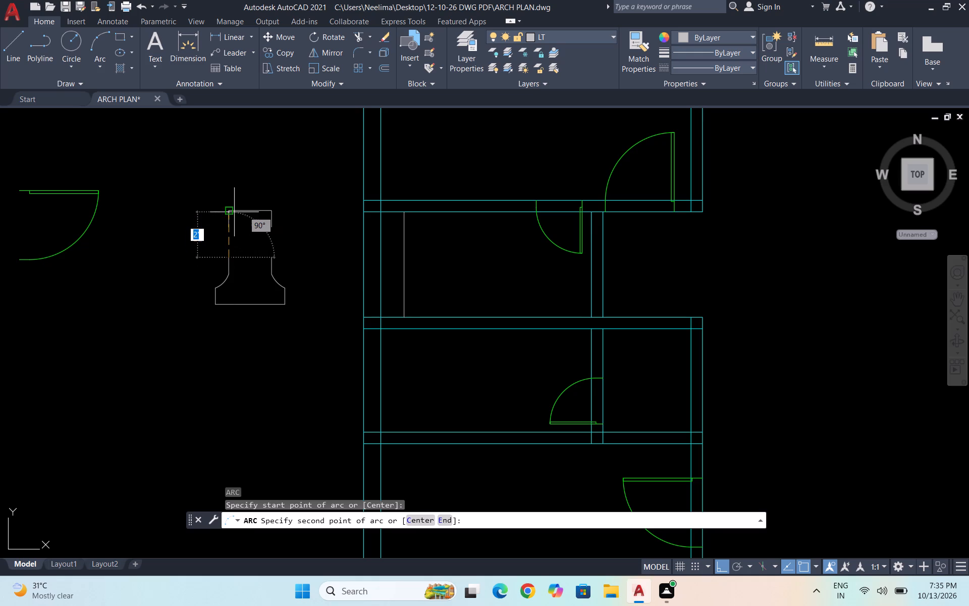
pyautogui.press('F8')
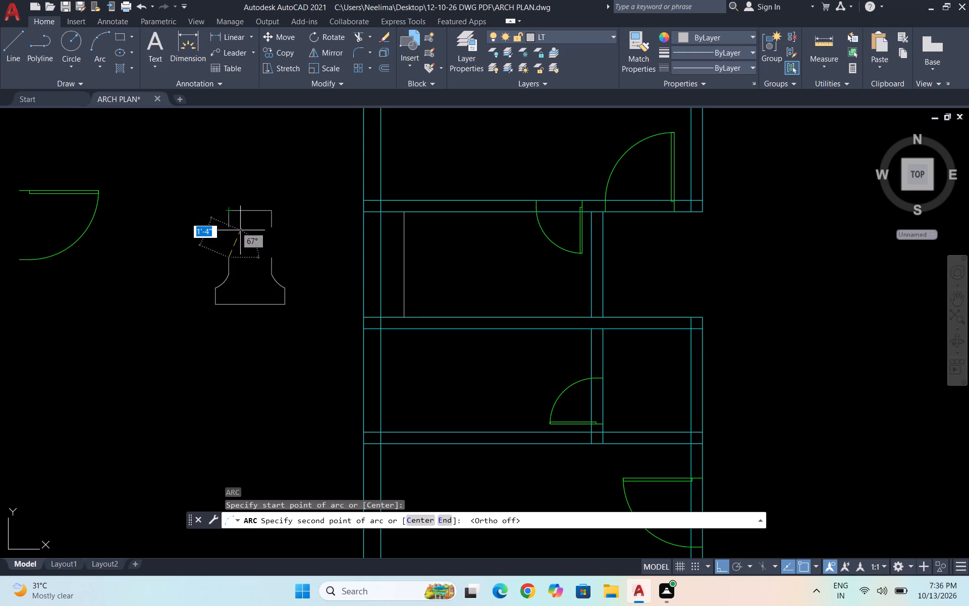
pyautogui.scroll(2, 242, 209)
pyautogui.click(219, 210)
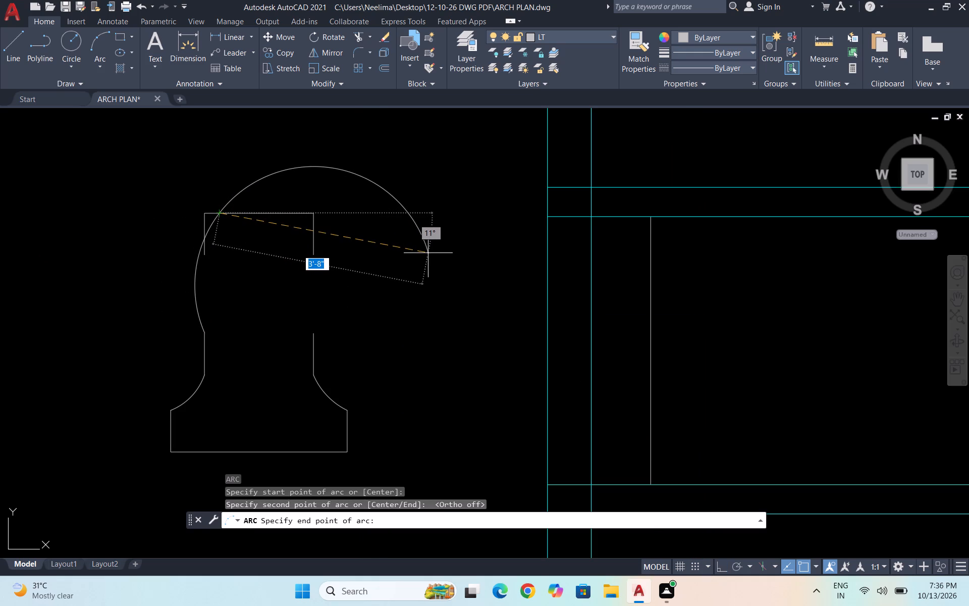
pyautogui.click(428, 253)
pyautogui.press('t')
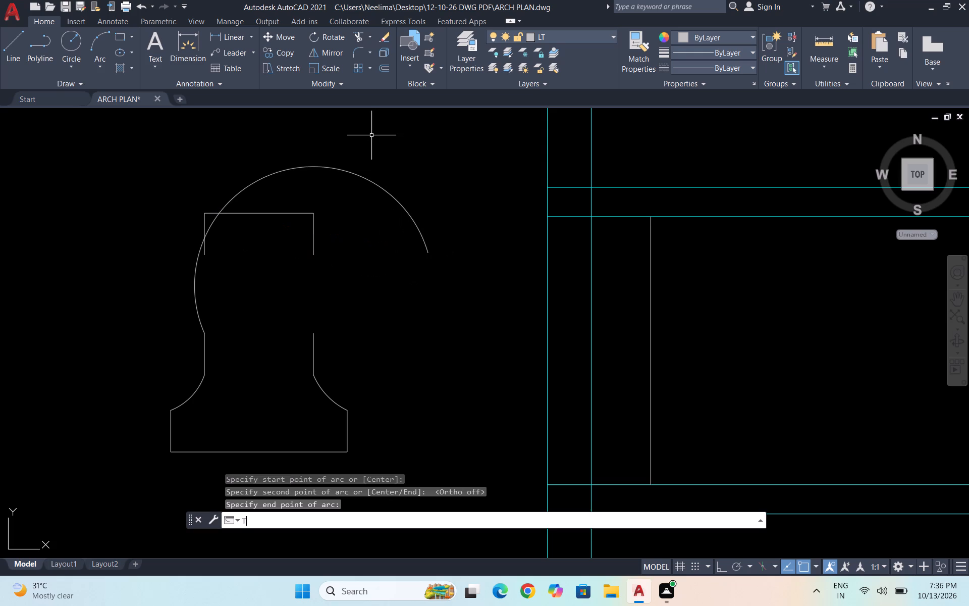
pyautogui.press('r')
pyautogui.press('Return')
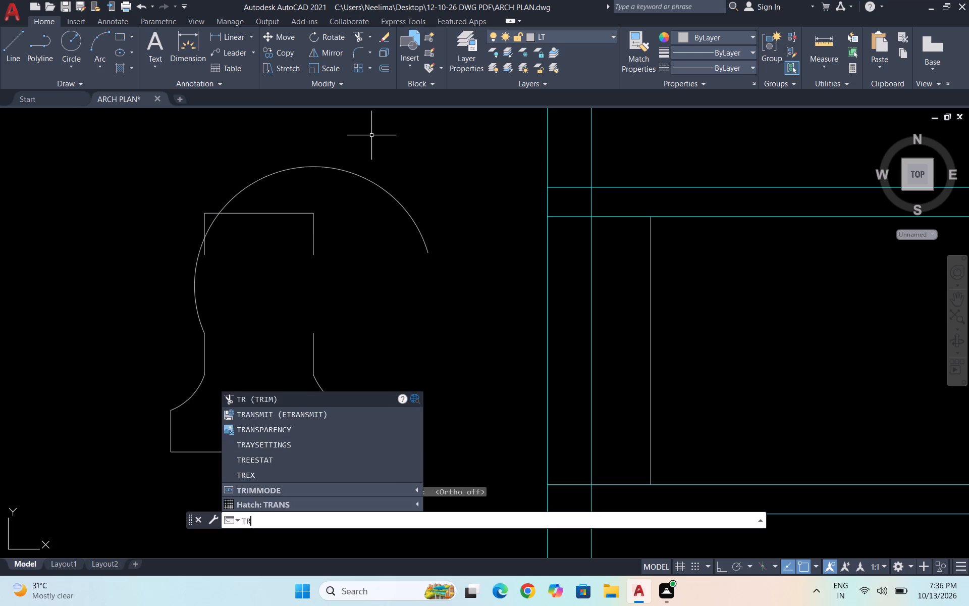
pyautogui.press('Return')
pyautogui.moveTo(324, 155); pyautogui.dragTo(354, 196)
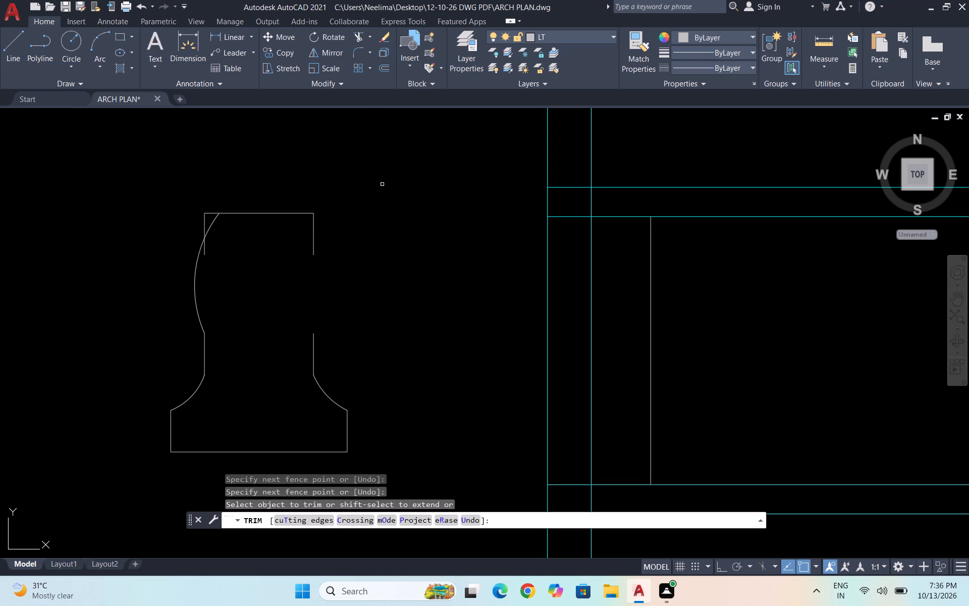
pyautogui.press('Escape')
# Draw a matching arc from the right neck line's upper end through the top line near its right corner, trimming the part above.
pyautogui.press('a')
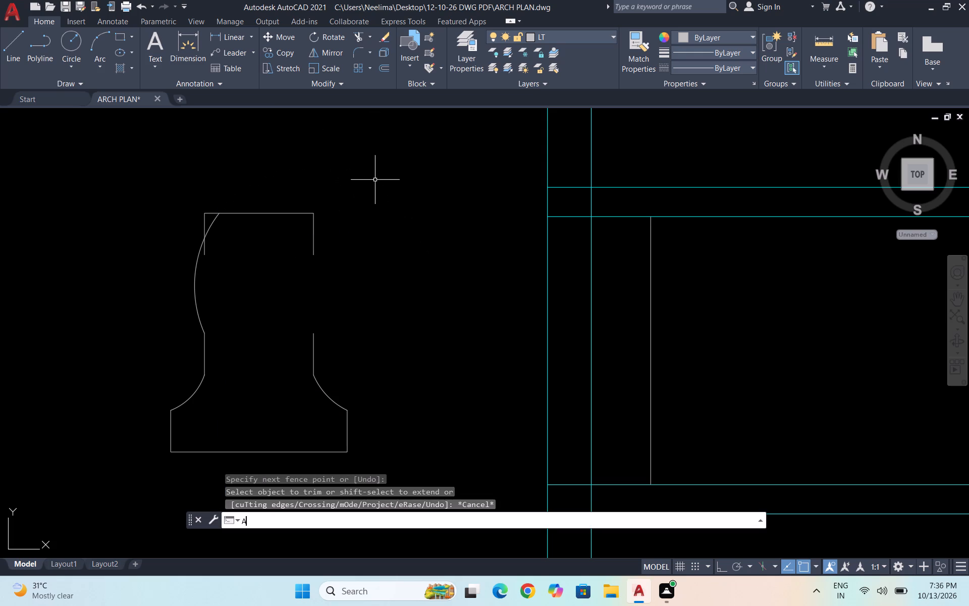
pyautogui.press('Return')
pyautogui.click(311, 333)
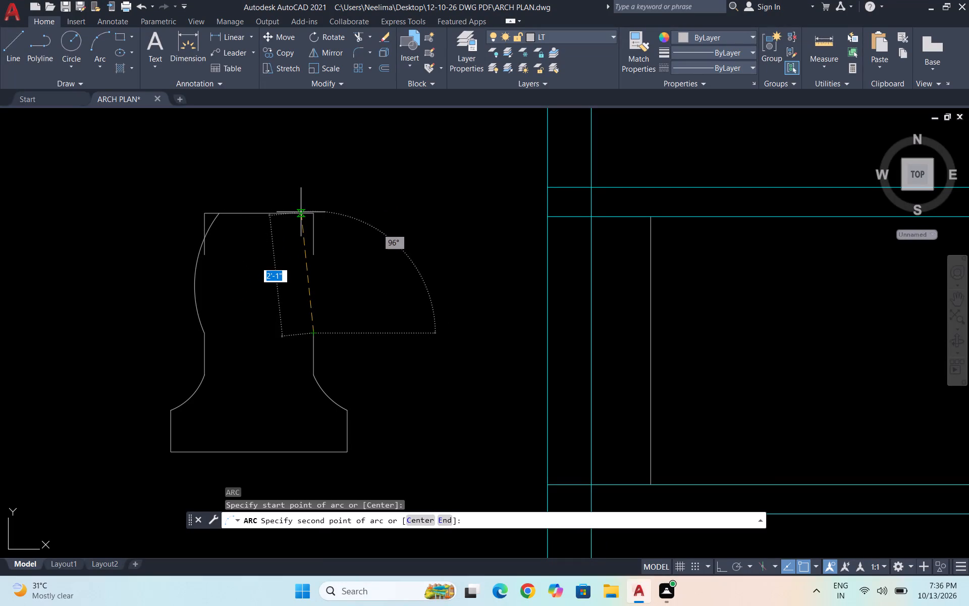
pyautogui.click(301, 212)
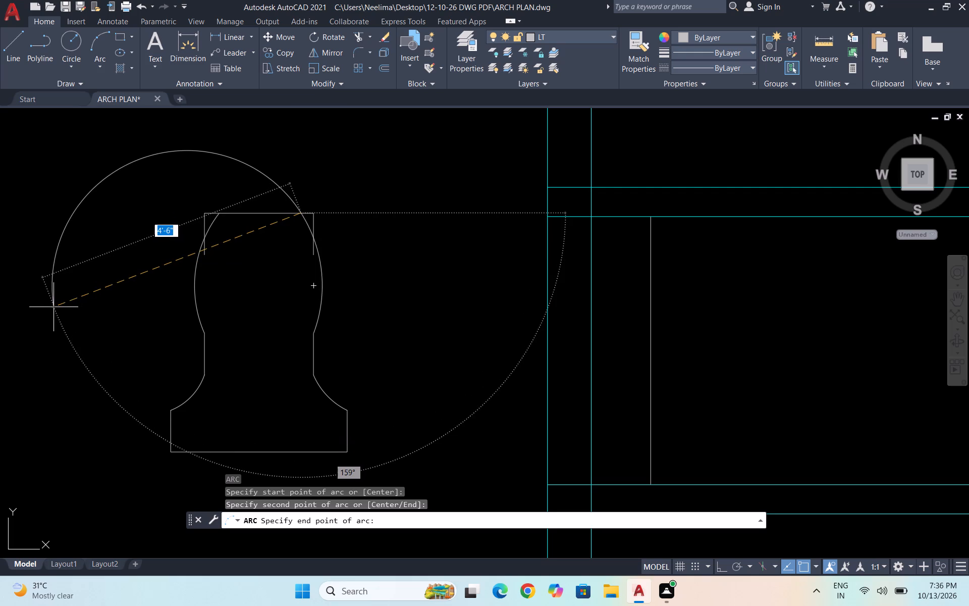
pyautogui.click(52, 307)
pyautogui.write('TR')
pyautogui.press('Return')
pyautogui.press('Return')
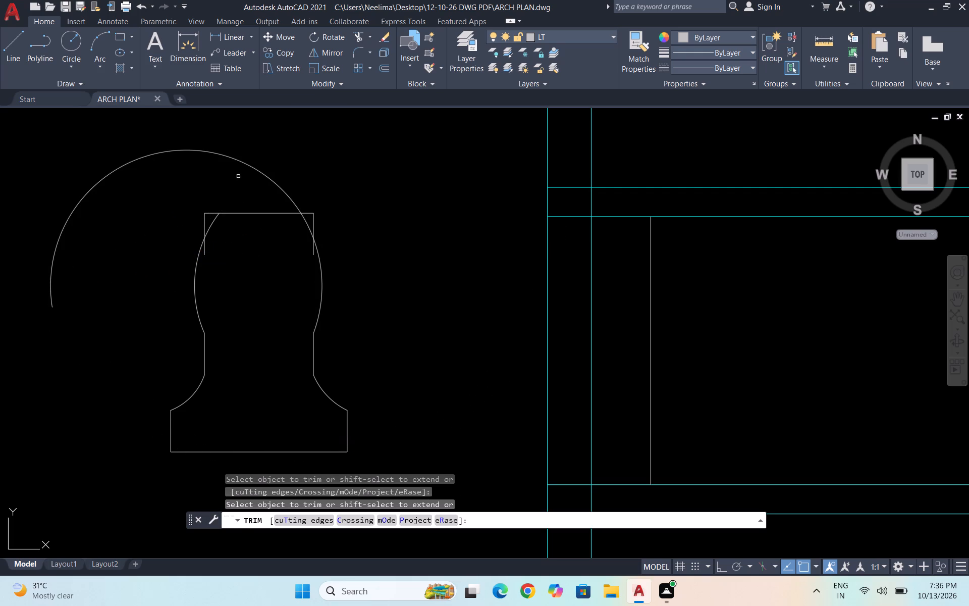
pyautogui.click(238, 177)
pyautogui.click(346, 152)
# Trim away both copied verticals and the top line's ends outside the two side arcs.
pyautogui.scroll(2, 323, 213)
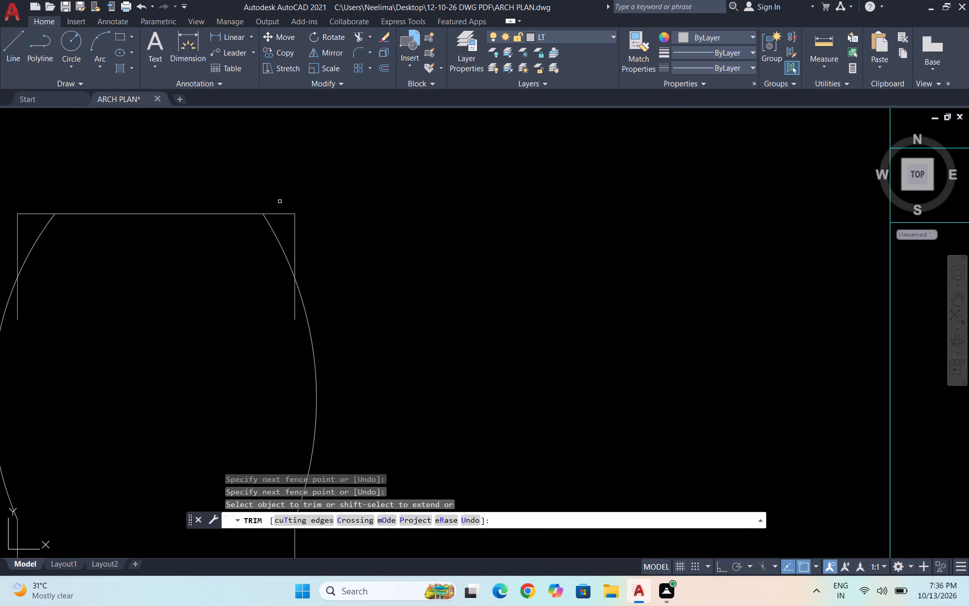
pyautogui.moveTo(288, 206); pyautogui.dragTo(315, 251)
pyautogui.click(295, 307)
pyautogui.scroll(-2, 189, 333)
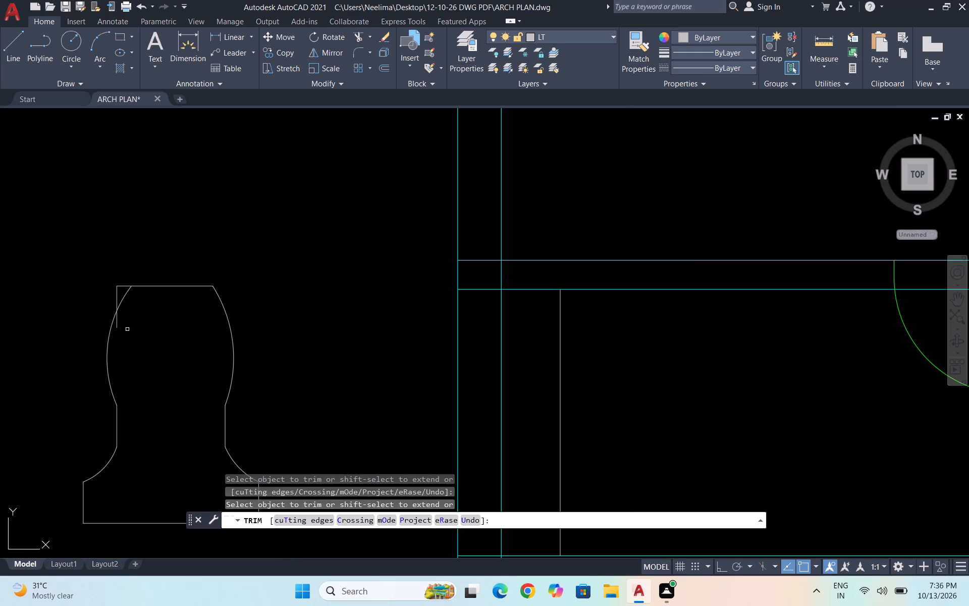
pyautogui.click(118, 322)
pyautogui.scroll(3, 116, 291)
pyautogui.moveTo(146, 255); pyautogui.dragTo(105, 326)
pyautogui.click(103, 326)
pyautogui.press('Escape')
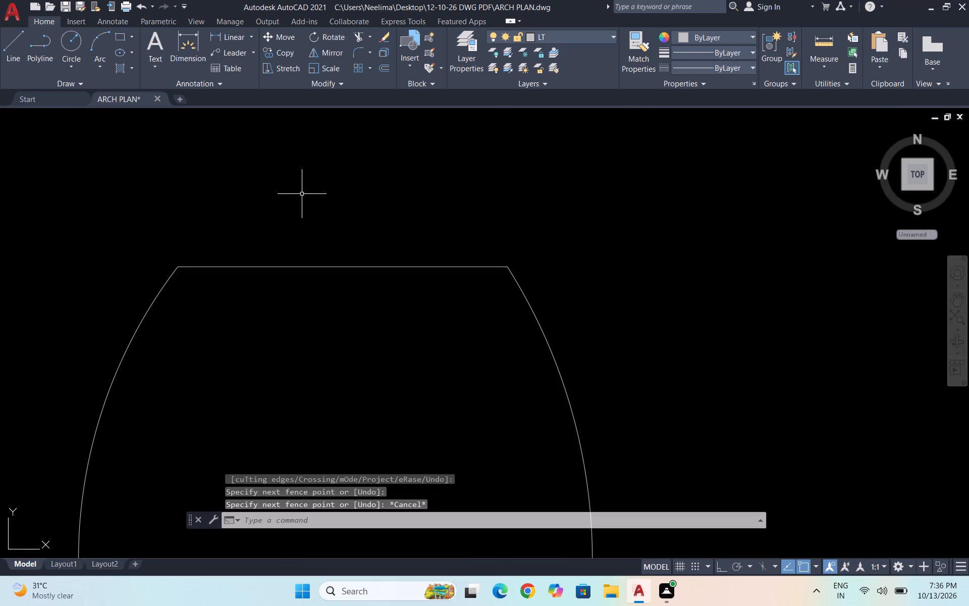
# Cap the side arcs with an arc through both of their upper ends, trimming the part beyond the right side arc's upper end.
pyautogui.press('a')
pyautogui.press('Return')
pyautogui.click(177, 270)
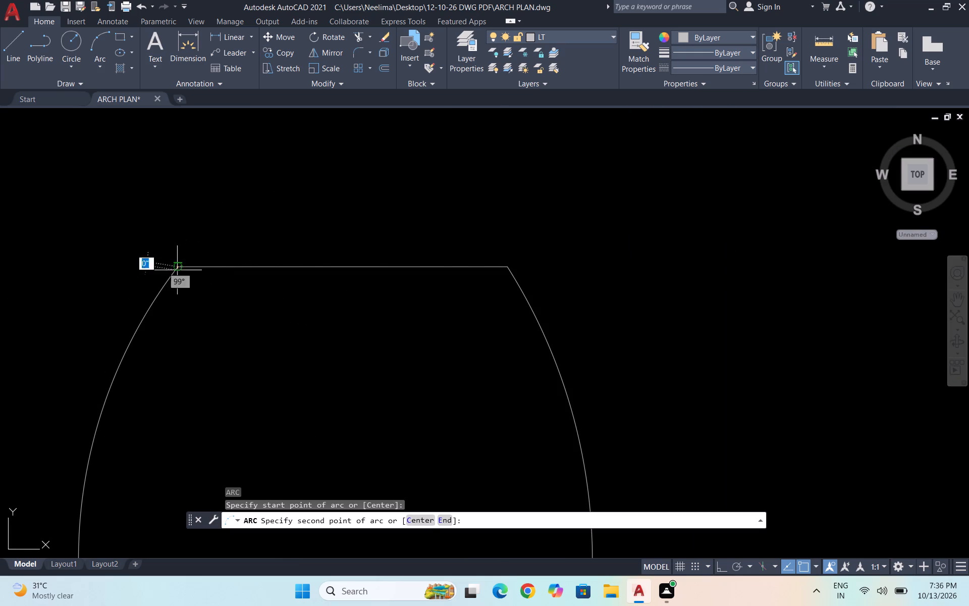
pyautogui.click(507, 266)
pyautogui.scroll(-2, 448, 335)
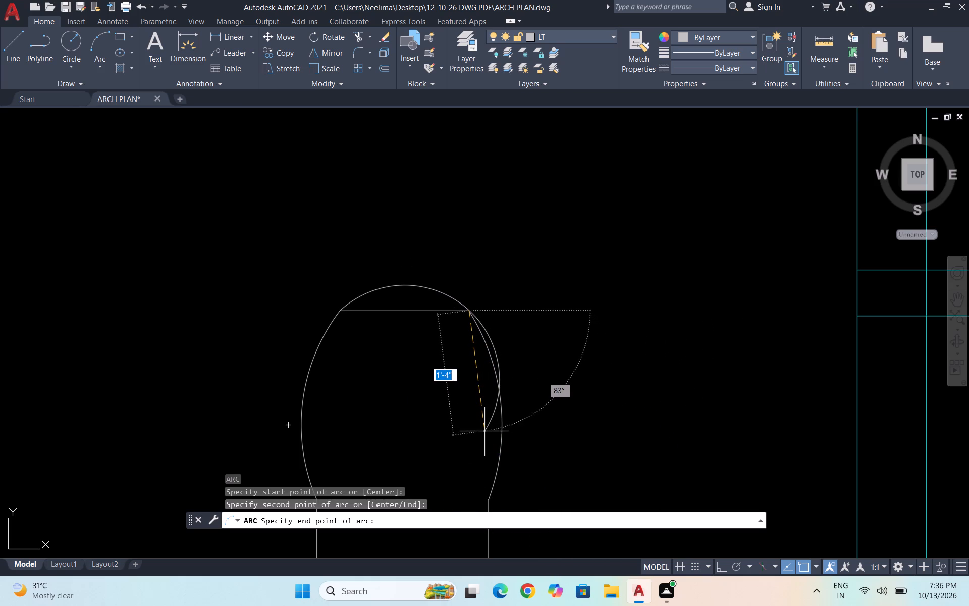
pyautogui.click(484, 431)
pyautogui.write('TR')
pyautogui.press('Return')
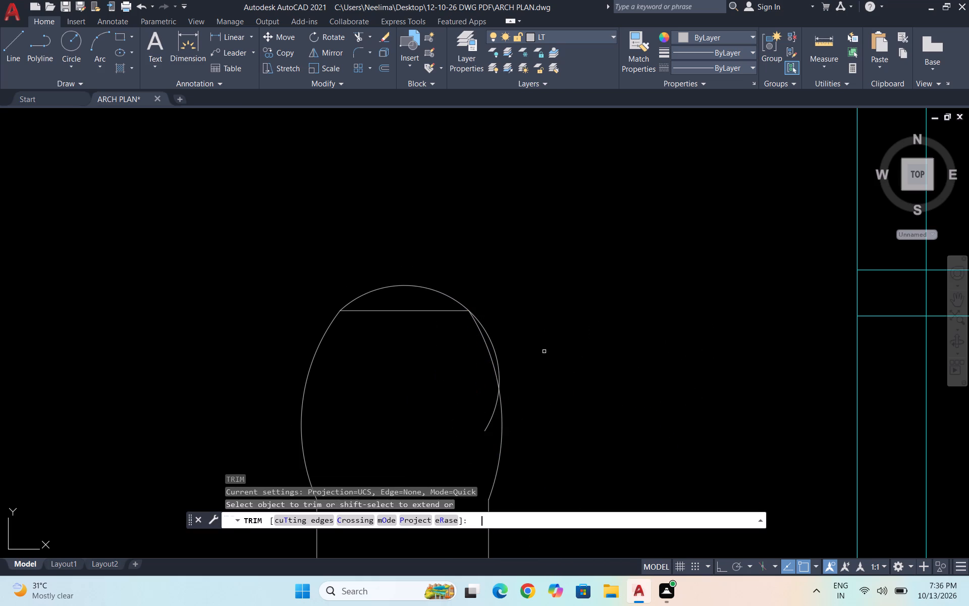
pyautogui.click(496, 355)
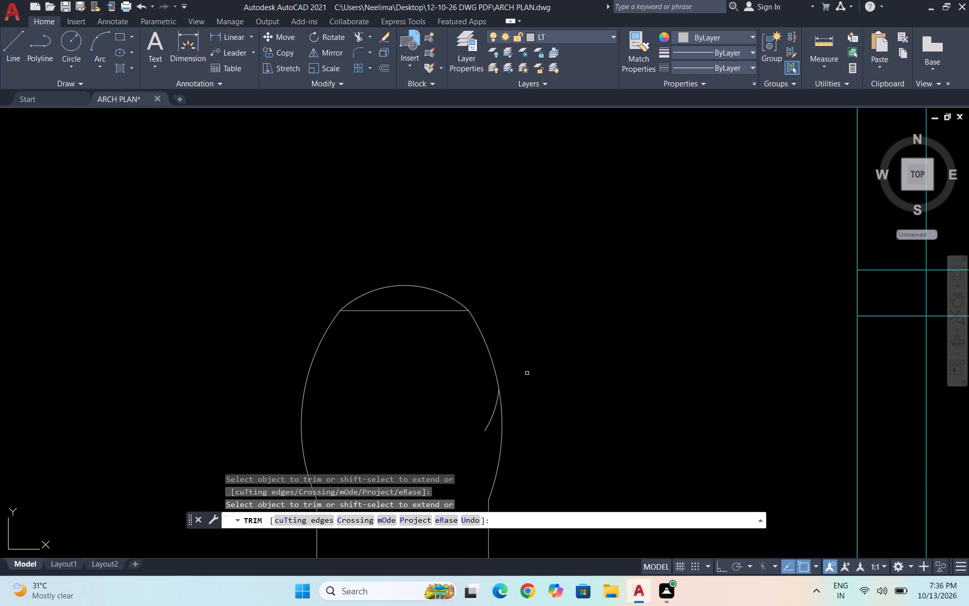
pyautogui.click(491, 411)
pyautogui.click(494, 420)
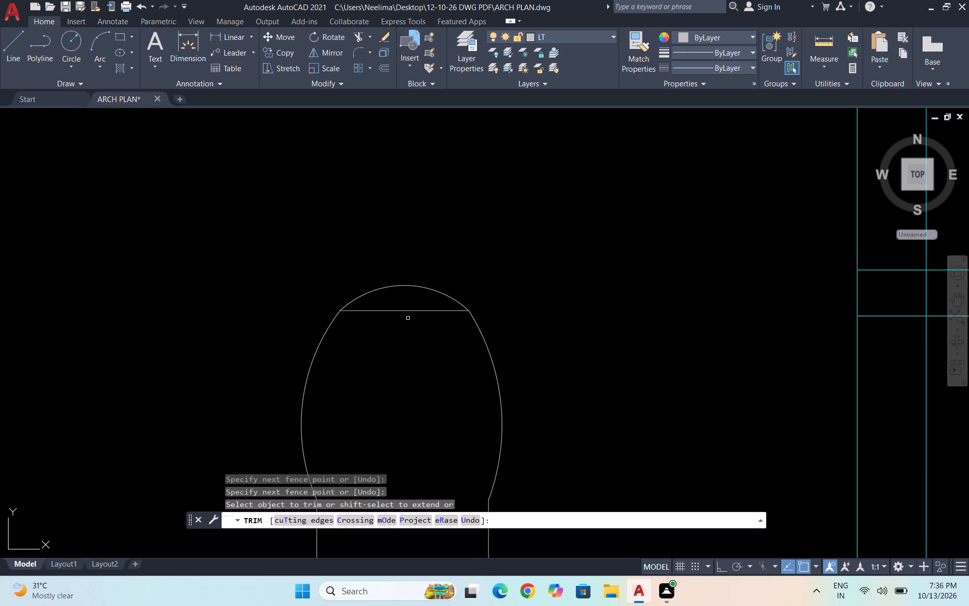
# Trim away the straight line beneath the top arc.
pyautogui.moveTo(405, 307); pyautogui.dragTo(400, 350)
pyautogui.scroll(-2, 368, 334)
pyautogui.press('Escape')
pyautogui.press('Escape')
pyautogui.scroll(-2, 384, 372)
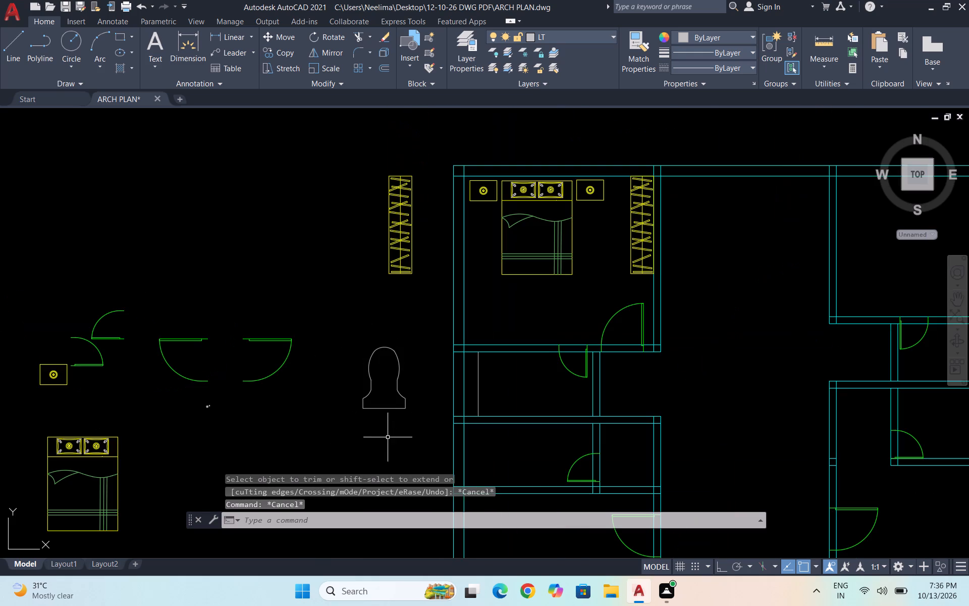
# Move the left neck line down by its own length, placing its top at the upper end of the left shoulder arc.
pyautogui.scroll(2, 379, 426)
pyautogui.scroll(1, 363, 342)
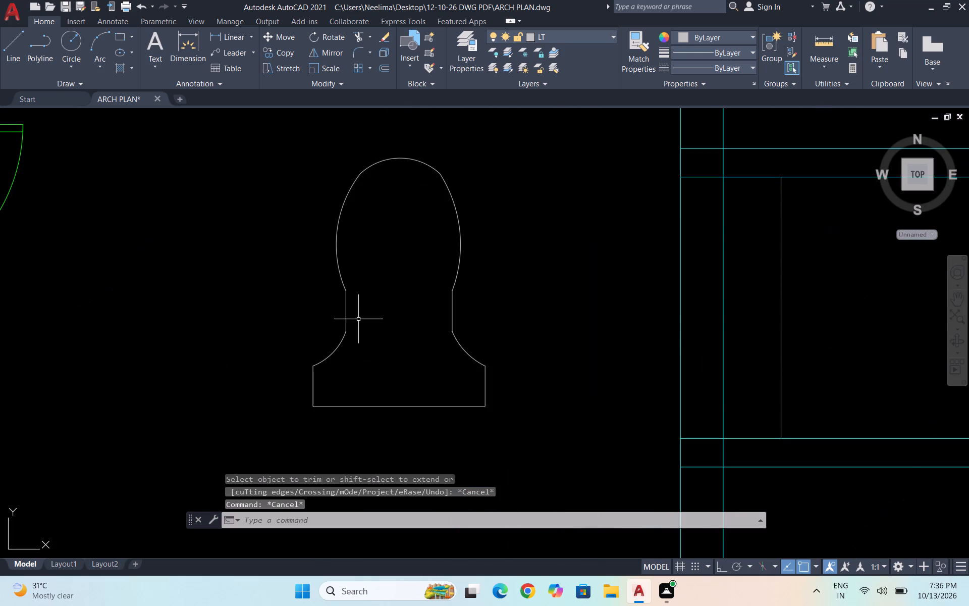
pyautogui.click(356, 319)
pyautogui.click(330, 309)
pyautogui.press('m')
pyautogui.press('Return')
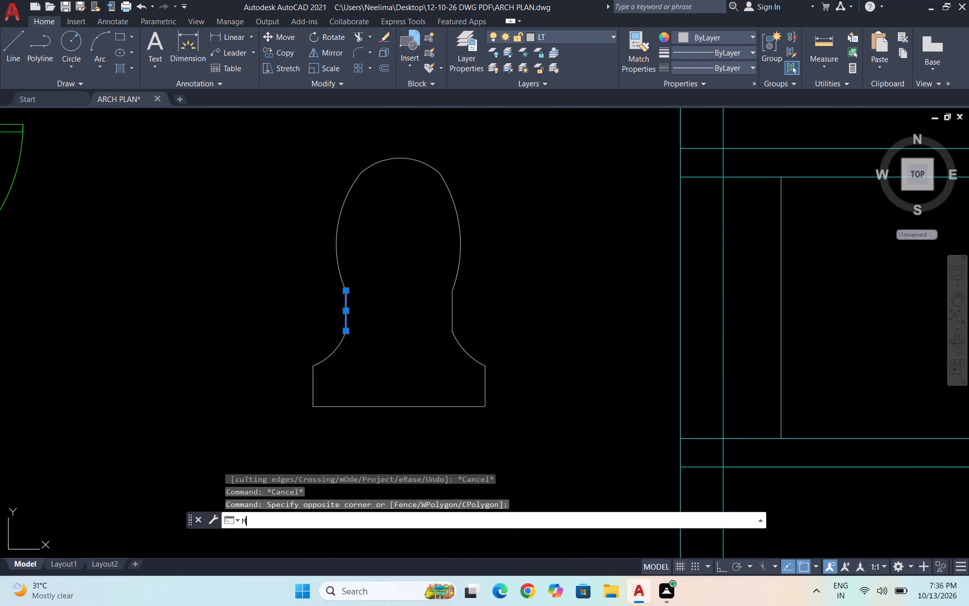
pyautogui.click(348, 294)
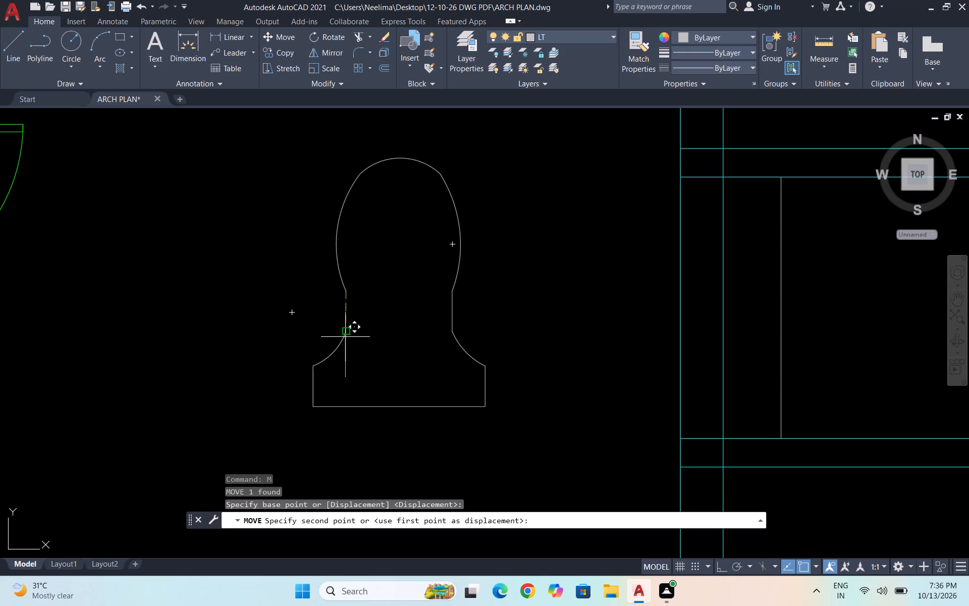
pyautogui.click(346, 333)
pyautogui.press('Escape')
# Move the right neck line down by its own length, placing its top at the upper end of the right shoulder arc.
pyautogui.moveTo(480, 309); pyautogui.dragTo(469, 309)
pyautogui.click(415, 311)
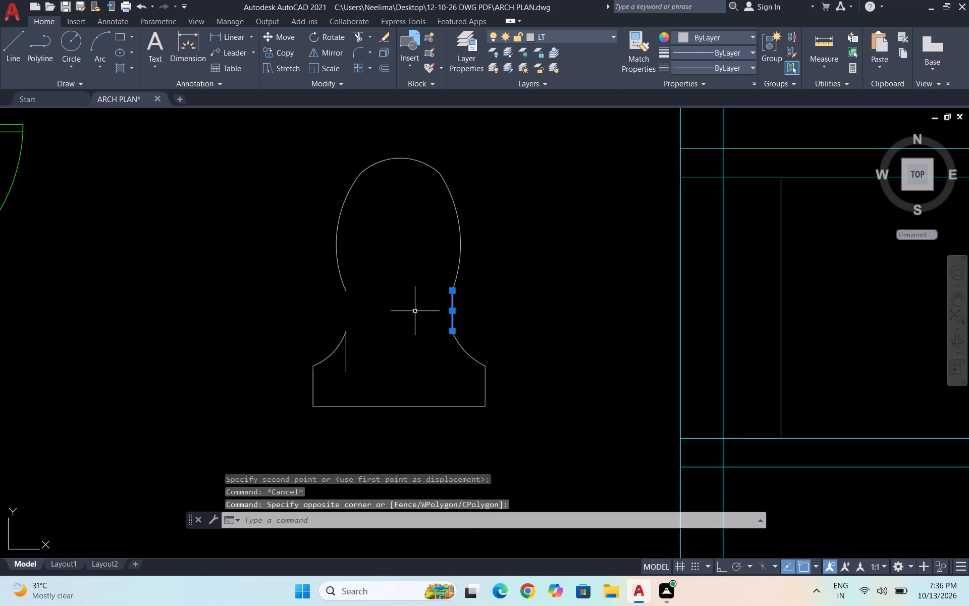
pyautogui.press('m')
pyautogui.press('Return')
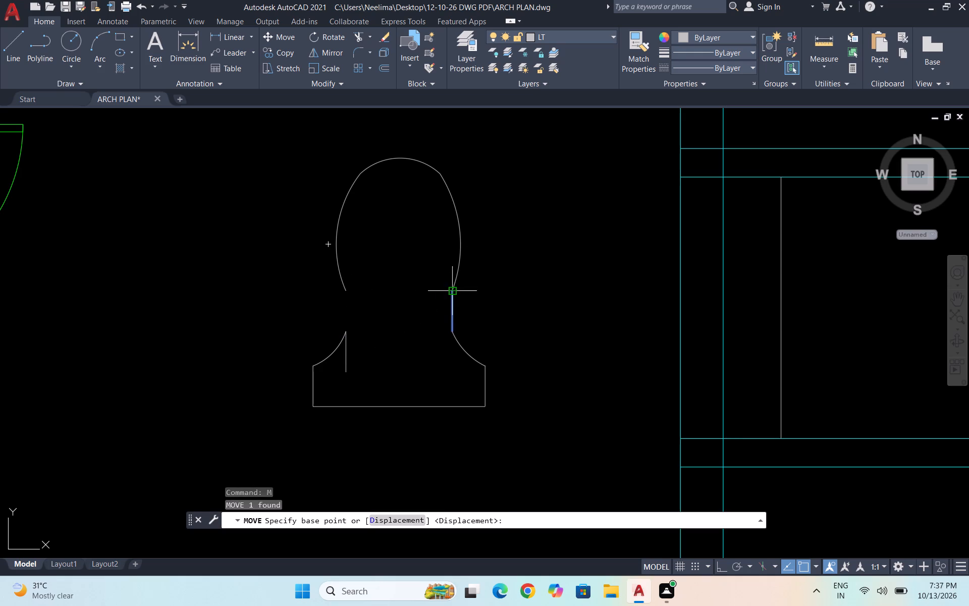
pyautogui.click(452, 289)
pyautogui.click(453, 331)
pyautogui.press('Escape')
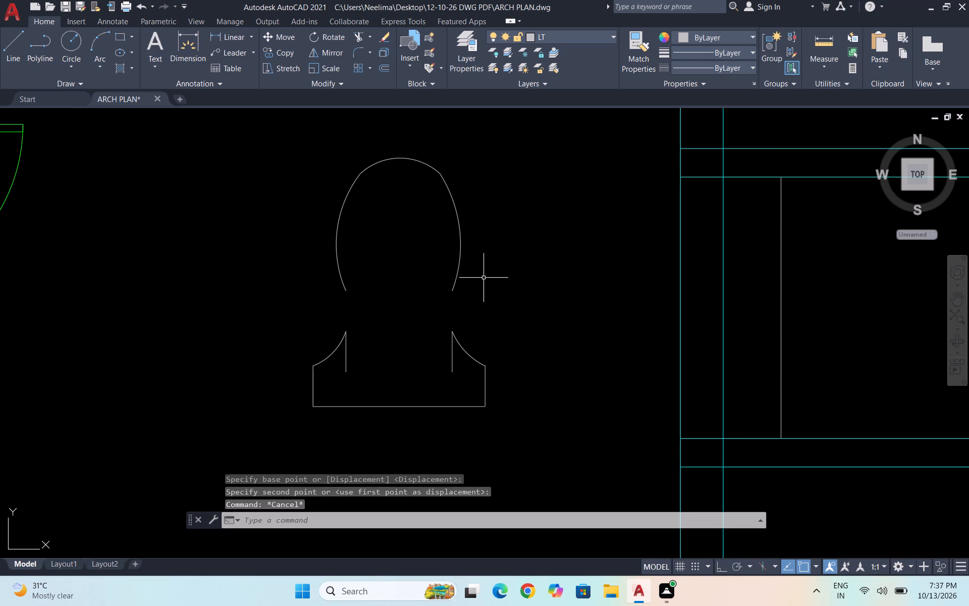
# Move the three bowl arcs straight down so their lower ends meet the upper ends of the shoulder arcs.
pyautogui.click(483, 278)
pyautogui.click(239, 148)
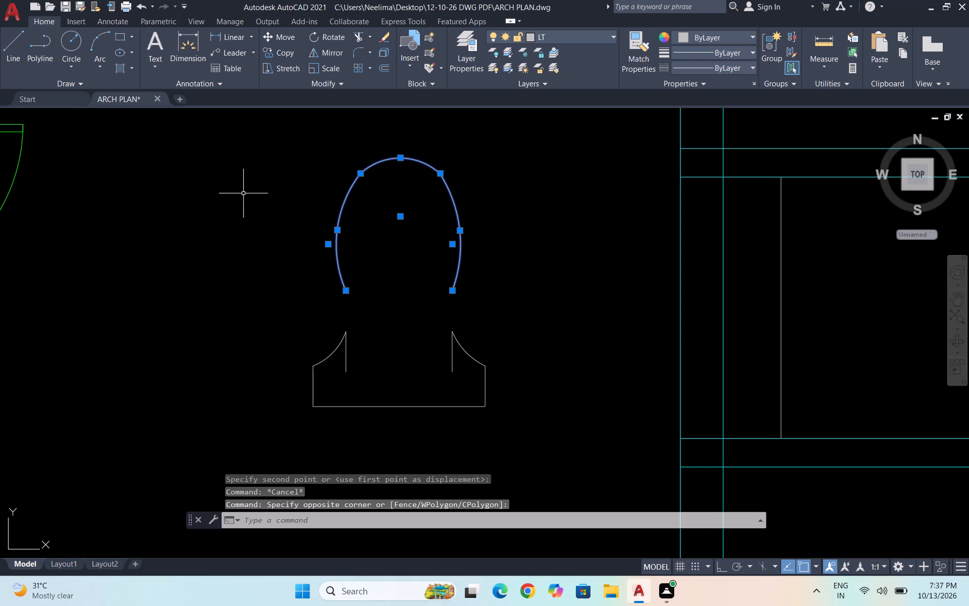
pyautogui.press('m')
pyautogui.press('Return')
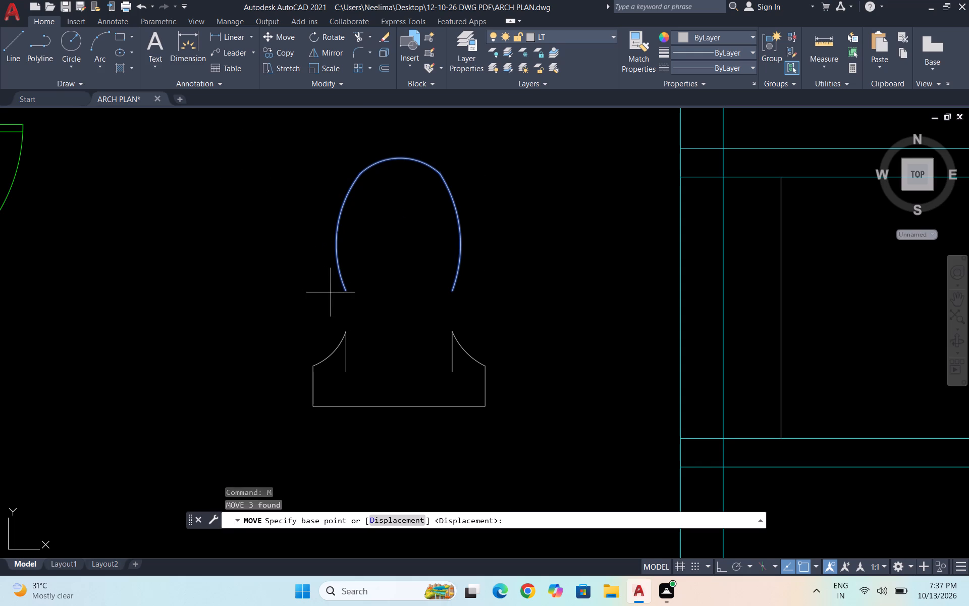
pyautogui.click(345, 289)
pyautogui.click(343, 329)
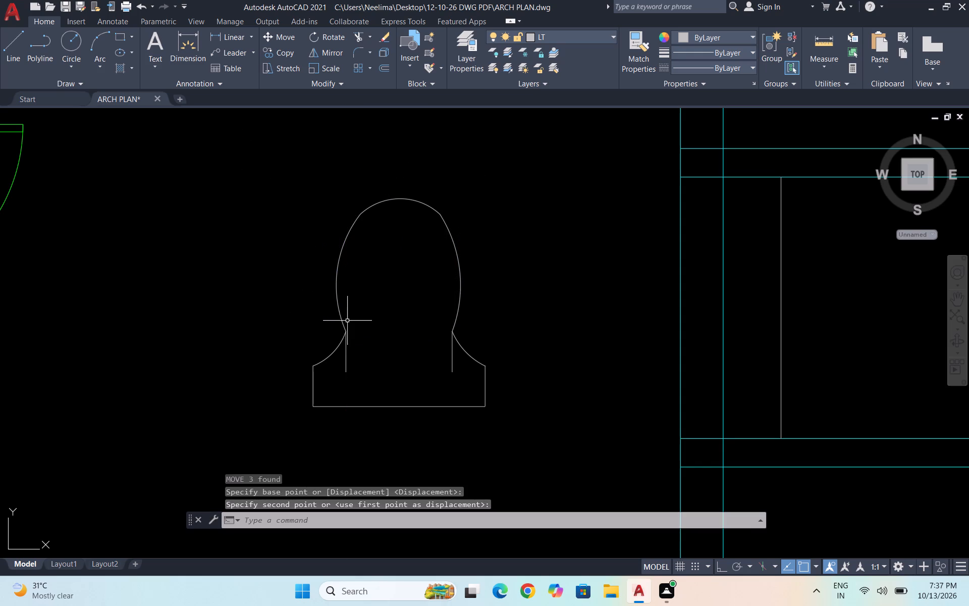
# Draw a horizontal line across the full width of the base, passing through the lower ends of both neck lines.
pyautogui.scroll(1, 391, 388)
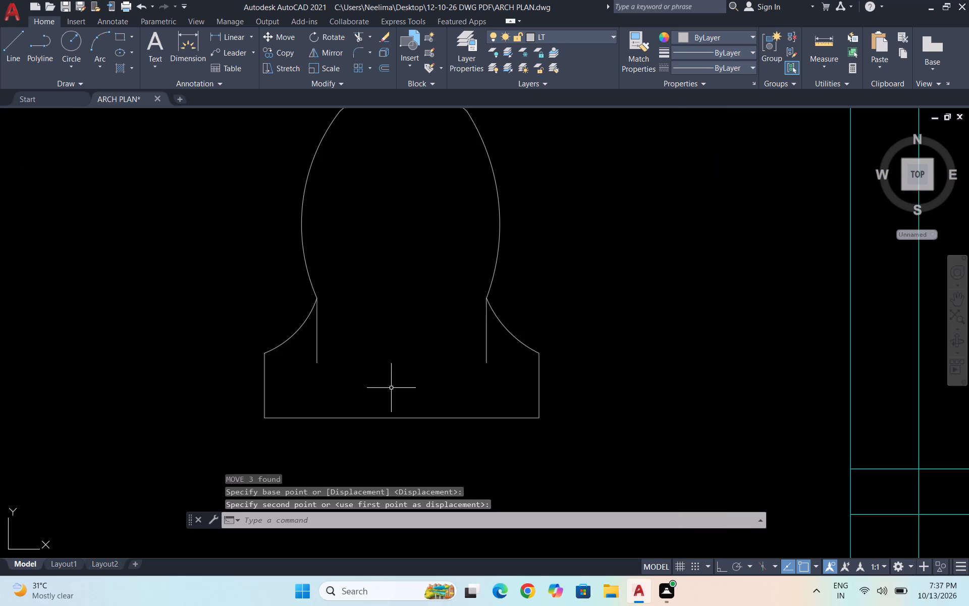
pyautogui.press('l')
pyautogui.press('Return')
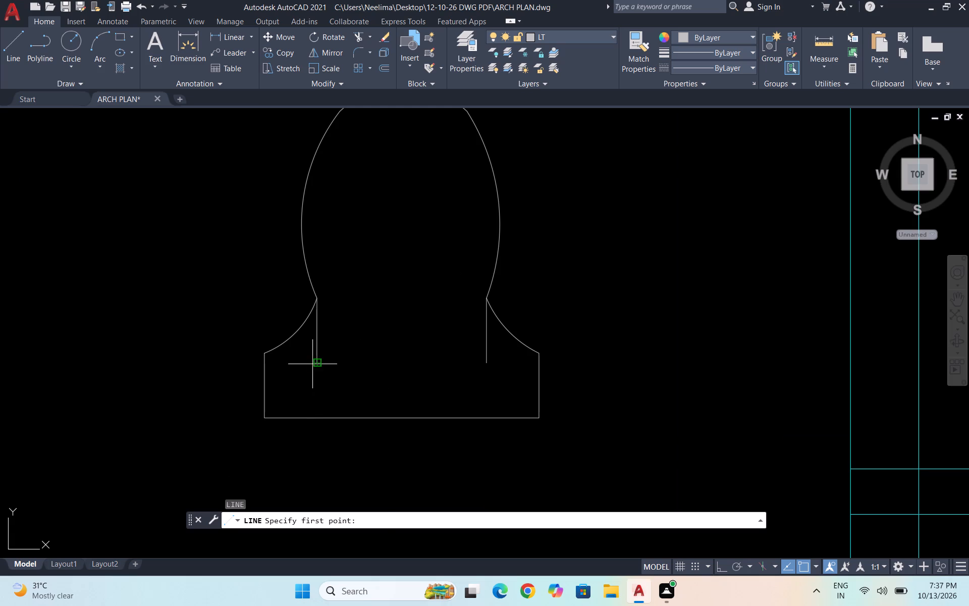
pyautogui.click(313, 364)
pyautogui.click(264, 366)
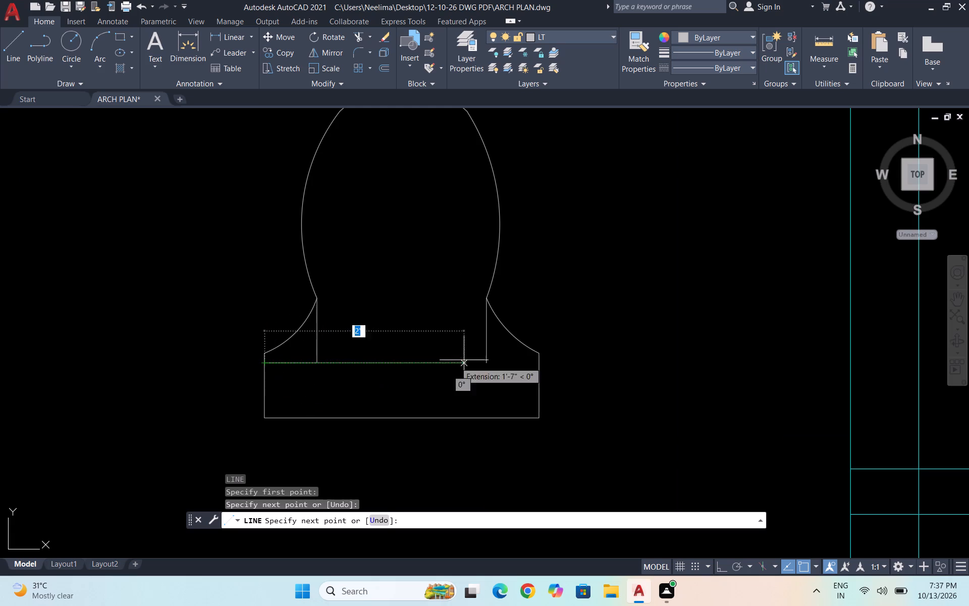
pyautogui.click(538, 362)
pyautogui.press('Escape')
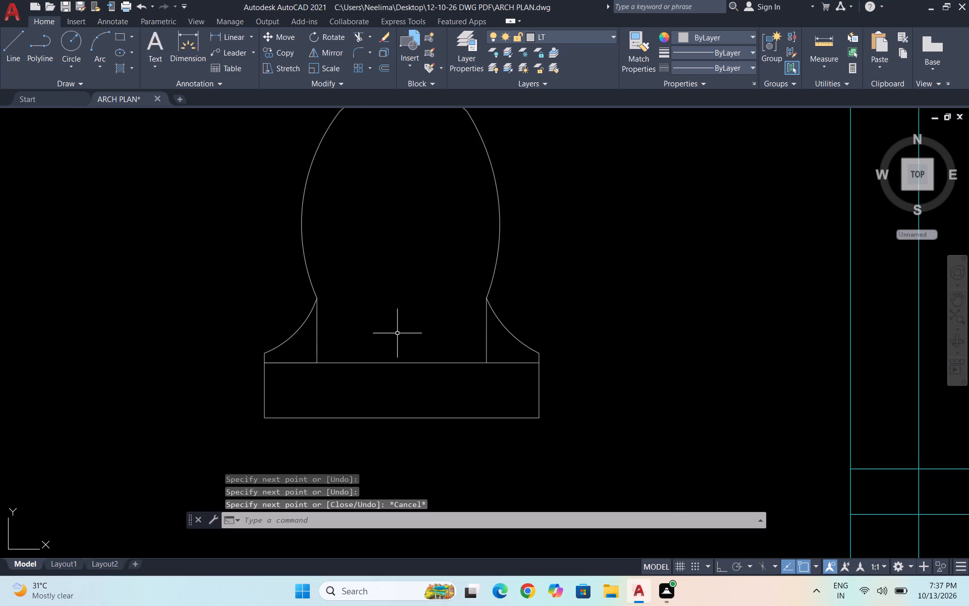
# Trim away both vertical neck lines between the shoulder arcs and the horizontal base line.
pyautogui.write('TR')
pyautogui.press('Return')
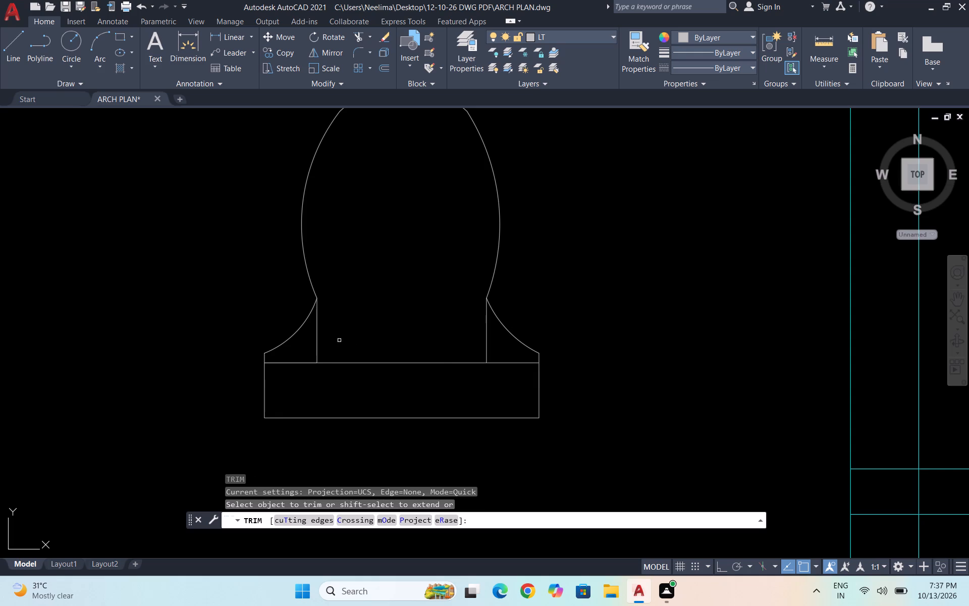
pyautogui.moveTo(305, 338); pyautogui.dragTo(340, 338)
pyautogui.moveTo(459, 338); pyautogui.dragTo(487, 343)
pyautogui.scroll(-2, 368, 311)
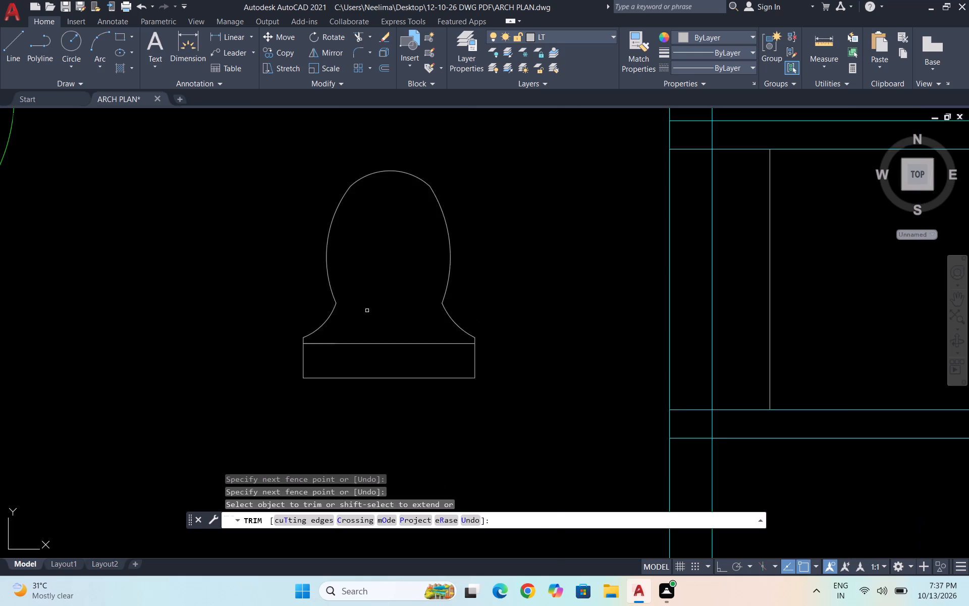
pyautogui.press('Escape')
pyautogui.press('Escape')
# Draw a small horizontal rectangle near the middle of the fixture's base, below the horizontal line.
pyautogui.scroll(1, 398, 341)
pyautogui.write('REC')
pyautogui.press('Return')
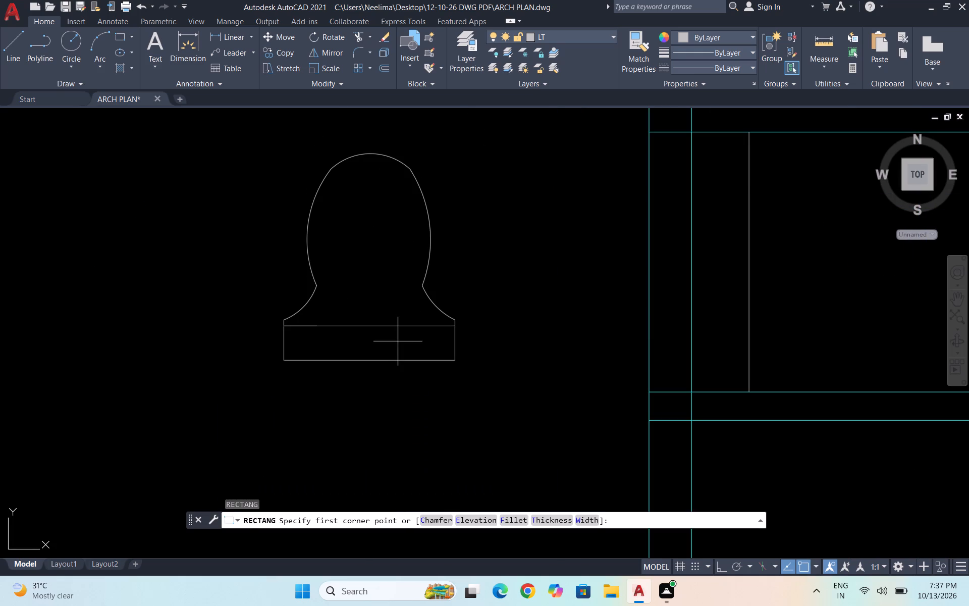
pyautogui.scroll(1, 377, 345)
pyautogui.click(380, 354)
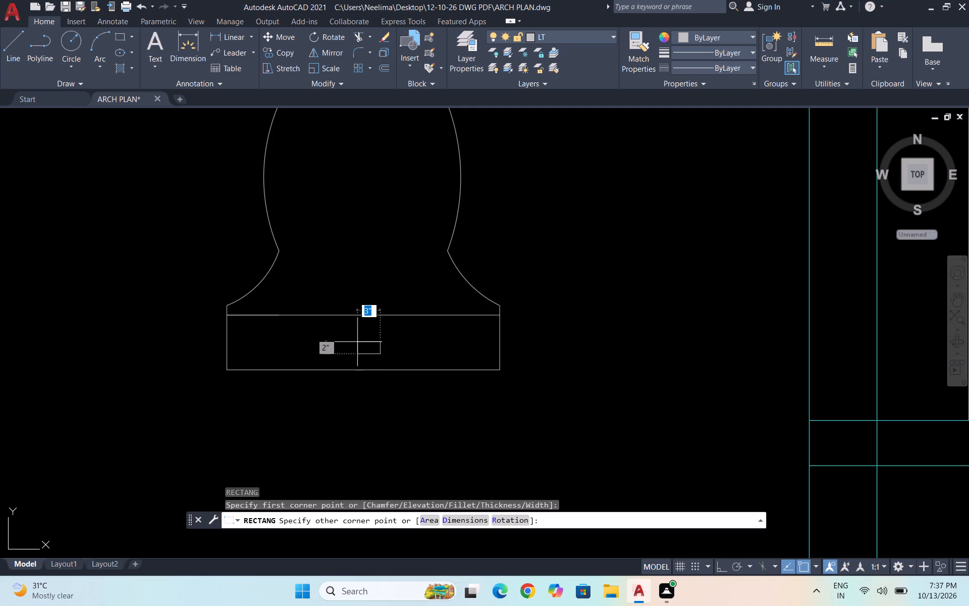
pyautogui.click(330, 335)
pyautogui.scroll(-3, 380, 319)
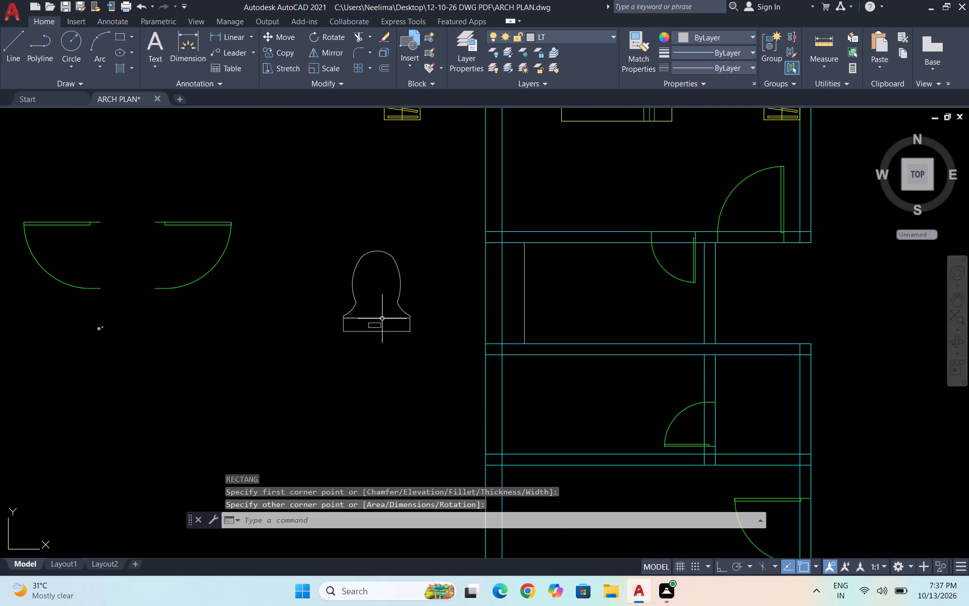
# Draw a small circle near the center of the fixture's bowl.
pyautogui.scroll(2, 379, 273)
pyautogui.press('c')
pyautogui.press('Return')
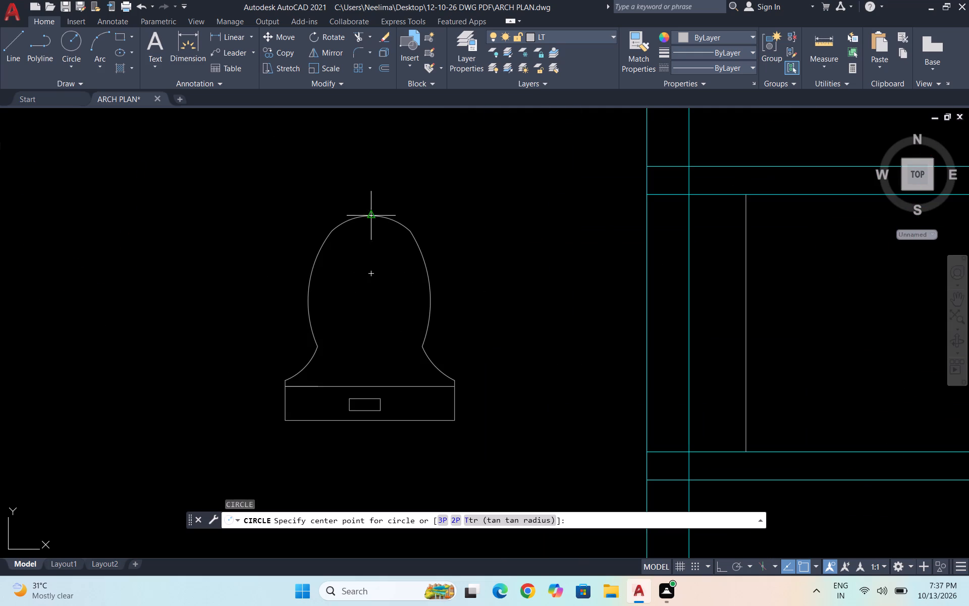
pyautogui.click(367, 291)
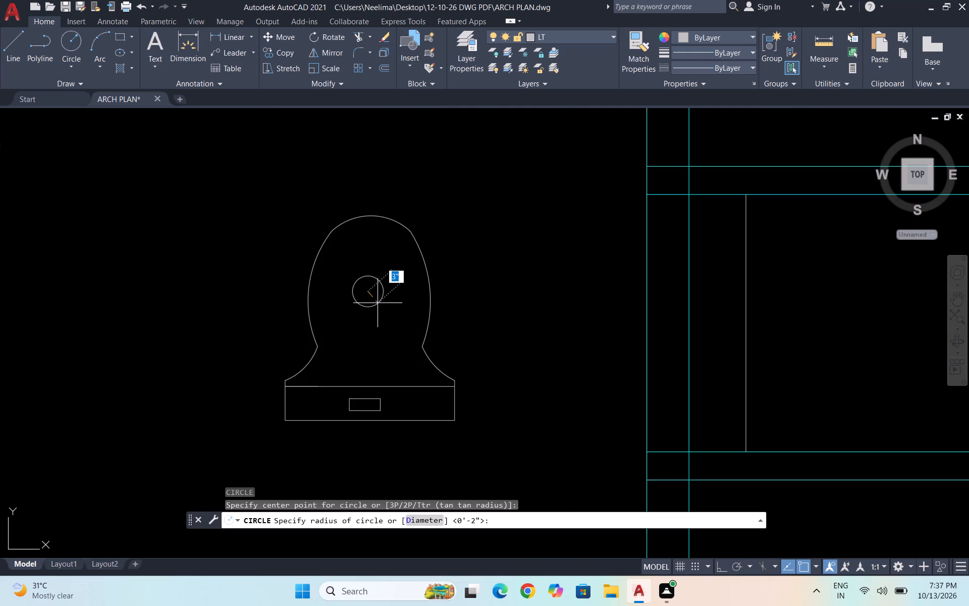
pyautogui.click(375, 299)
pyautogui.scroll(-4, 379, 280)
pyautogui.press('Escape')
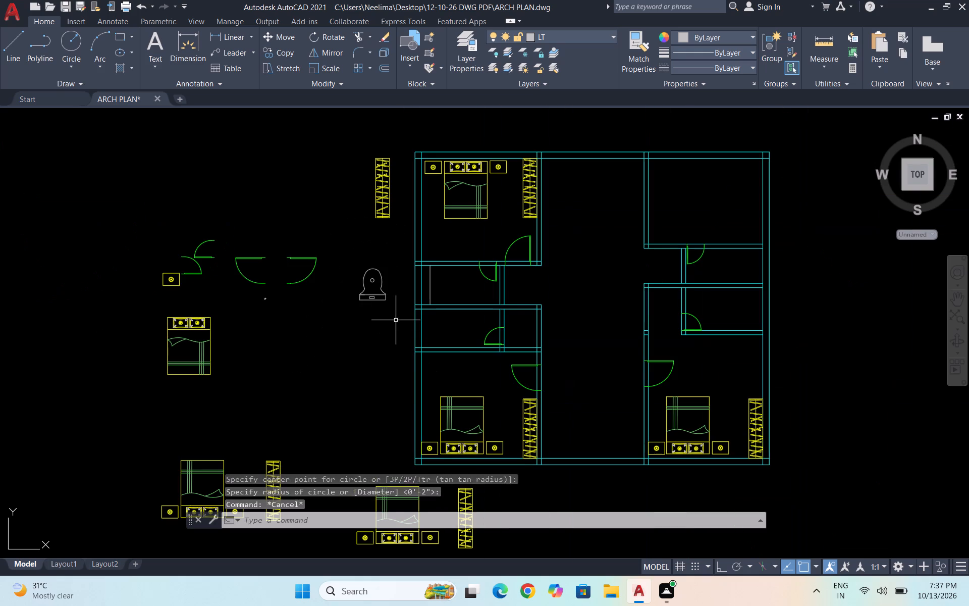
pyautogui.press('Escape')
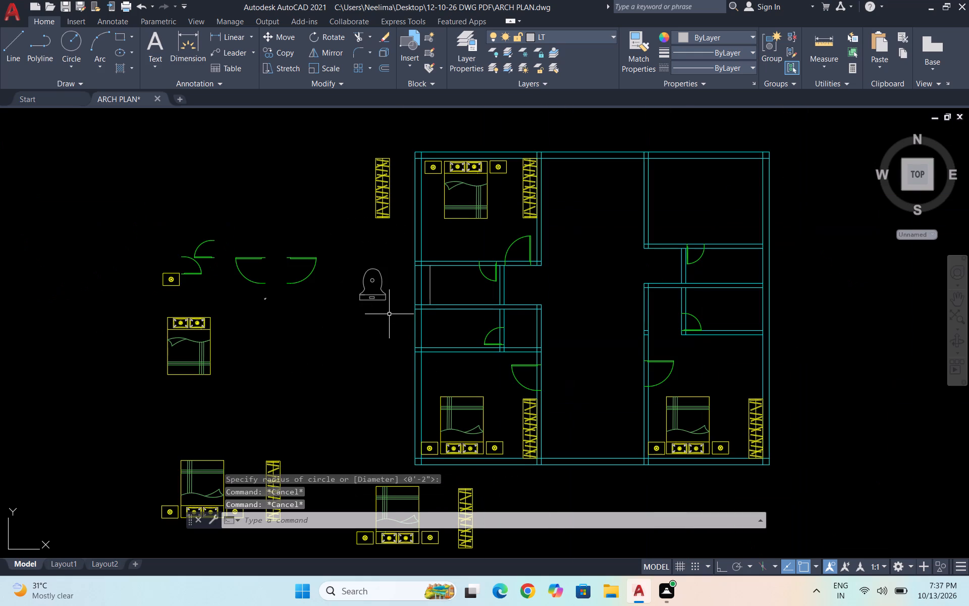
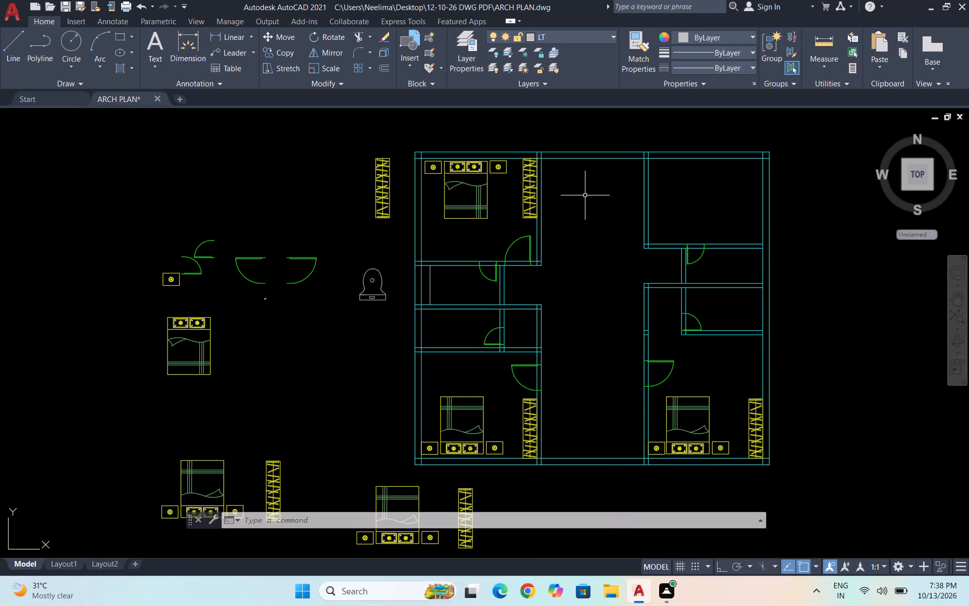
# Move the whole toilet fixture beside the plan onto the FURNTIURE layer.
pyautogui.press('Escape')
pyautogui.press('Escape')
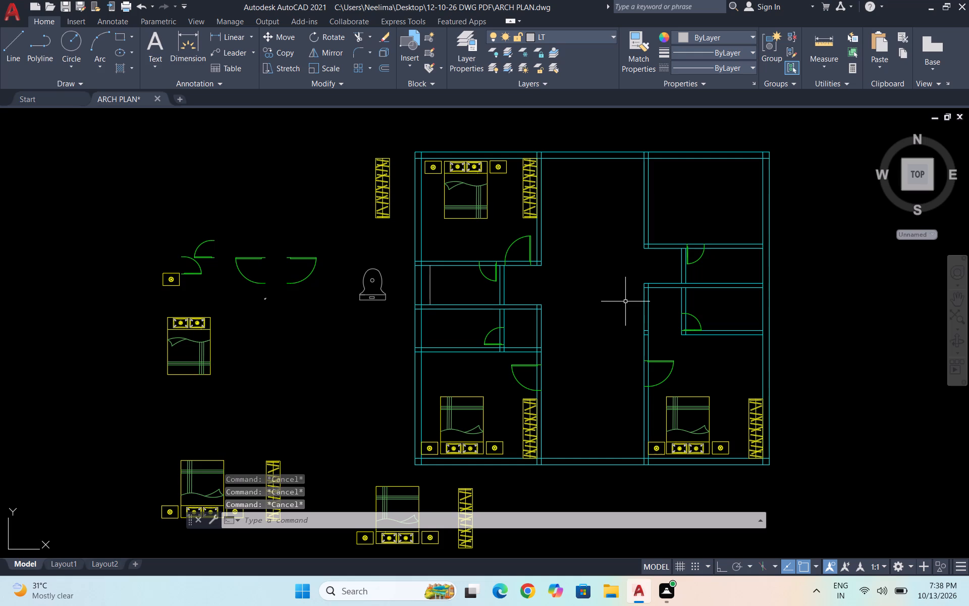
pyautogui.scroll(2, 385, 313)
pyautogui.moveTo(417, 312); pyautogui.dragTo(402, 301)
pyautogui.click(292, 166)
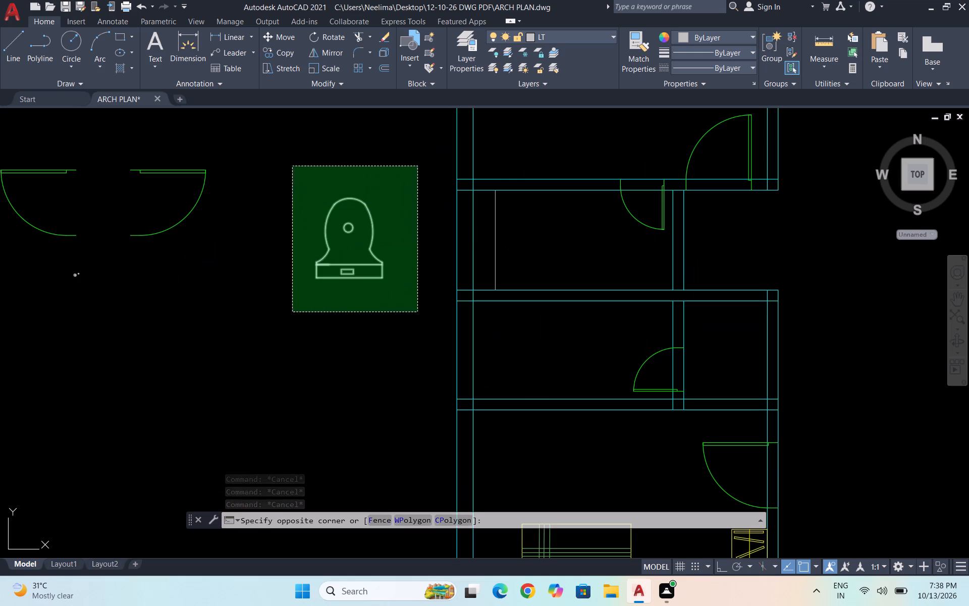
pyautogui.click(549, 45)
pyautogui.click(553, 35)
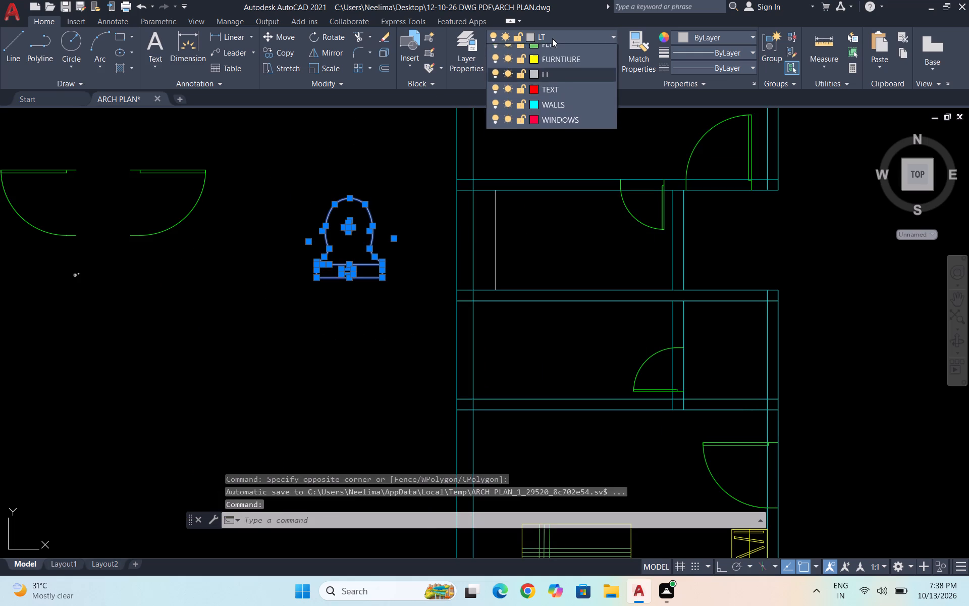
pyautogui.click(559, 92)
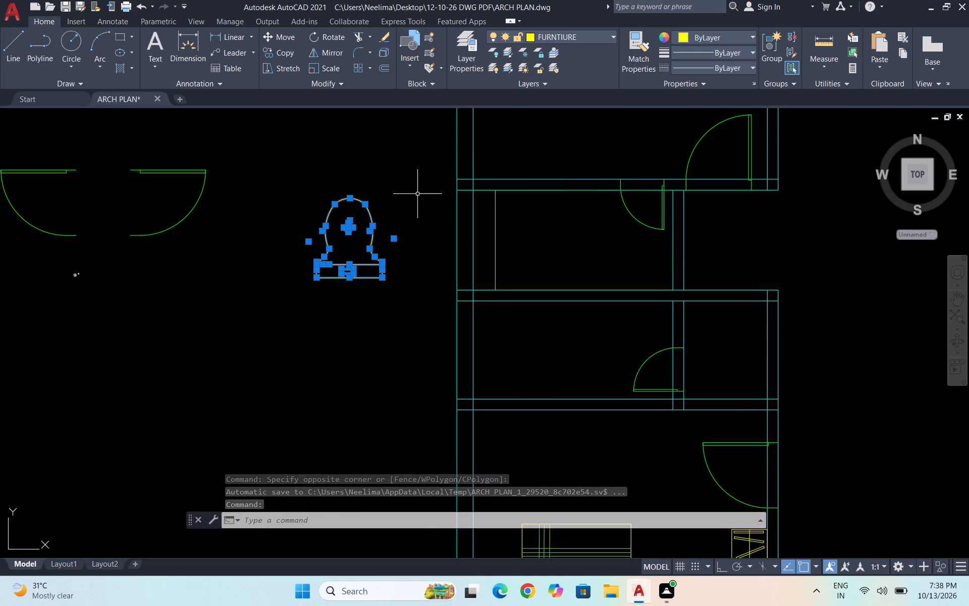
# Rotate the toilet fixture 90 degrees clockwise about the lower-left corner of its base, with Ortho on.
pyautogui.write('RO')
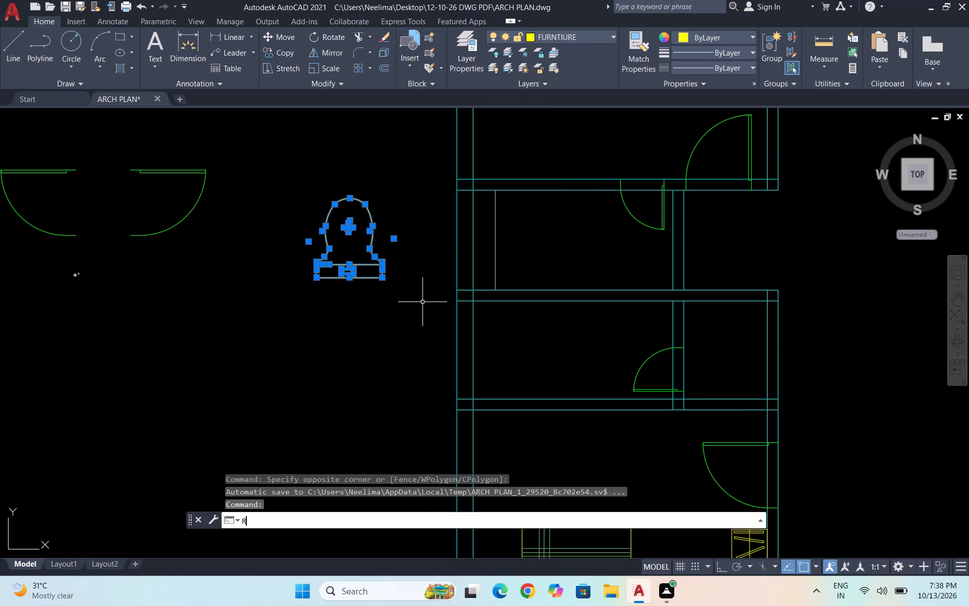
pyautogui.press('Return')
pyautogui.click(316, 279)
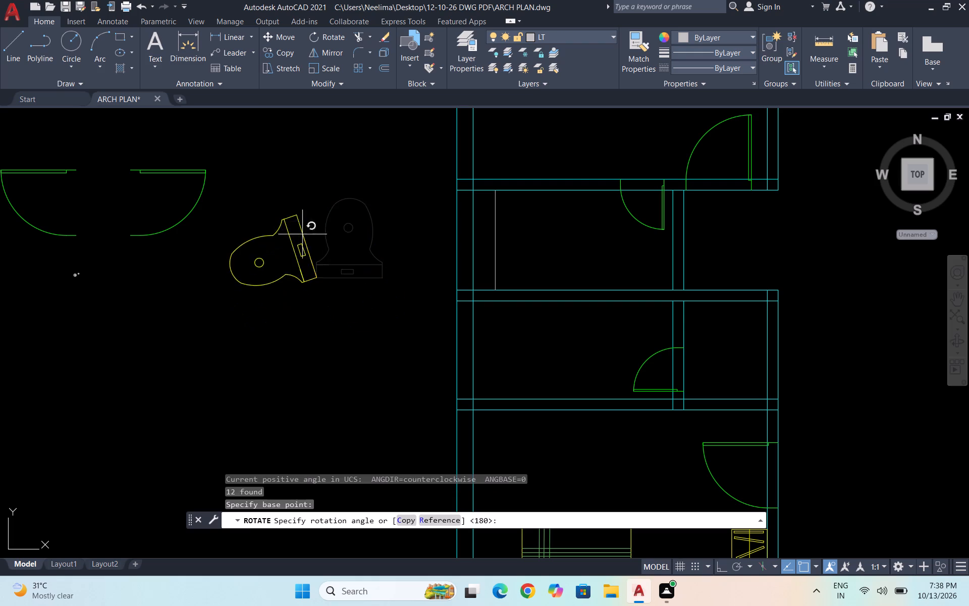
pyautogui.press('F8')
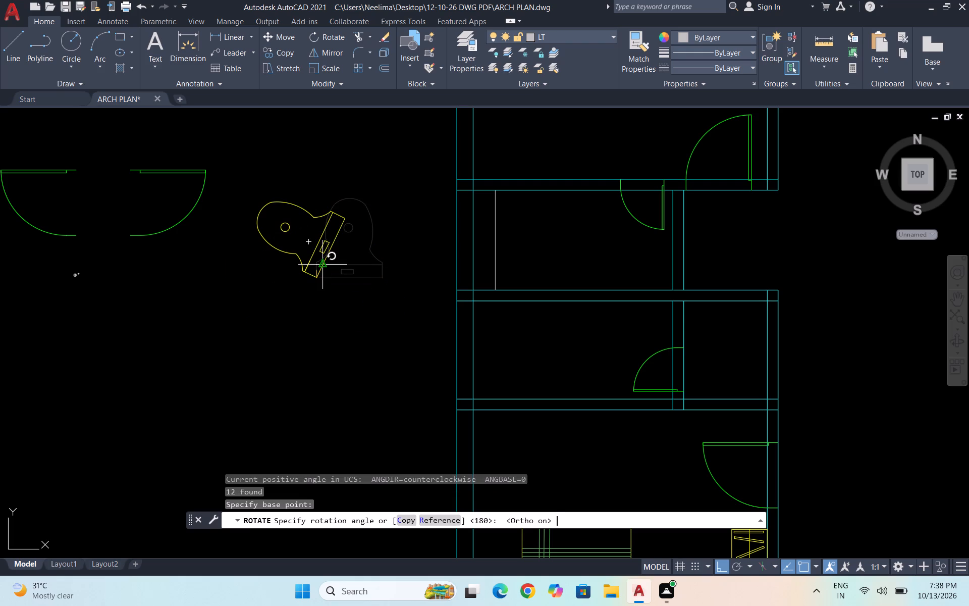
pyautogui.click(300, 339)
pyautogui.press('Escape')
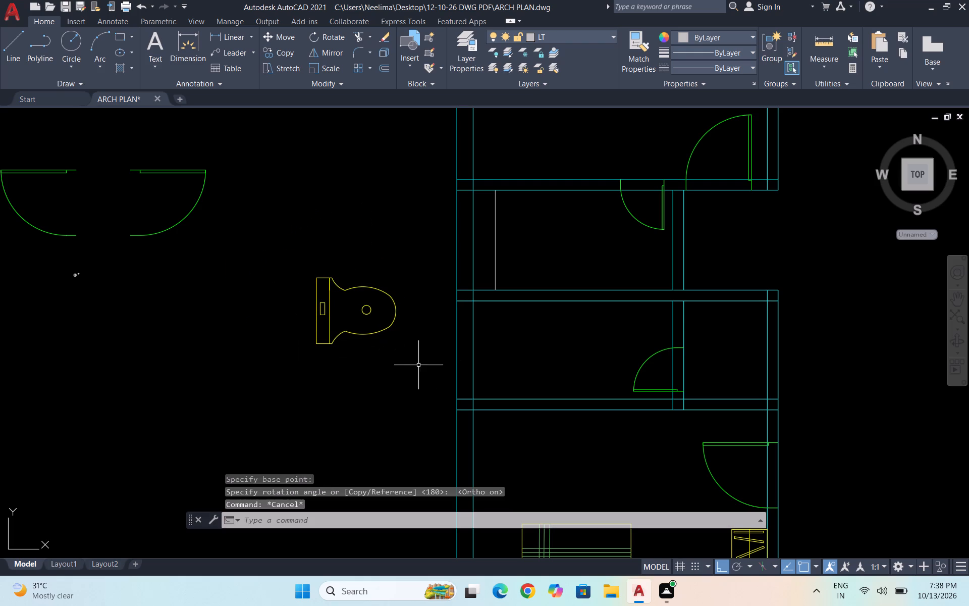
# Copy the toilet from the middle of its back edge onto the vertical line in the upper small room between the western bedrooms.
pyautogui.moveTo(418, 365); pyautogui.dragTo(410, 358)
pyautogui.click(279, 257)
pyautogui.write('CO')
pyautogui.press('Return')
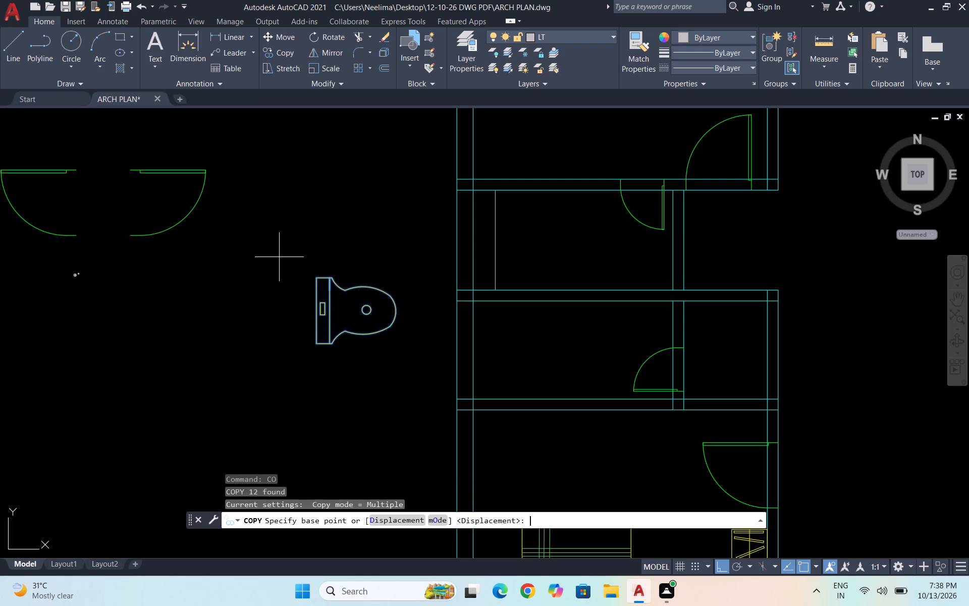
pyautogui.scroll(4, 312, 317)
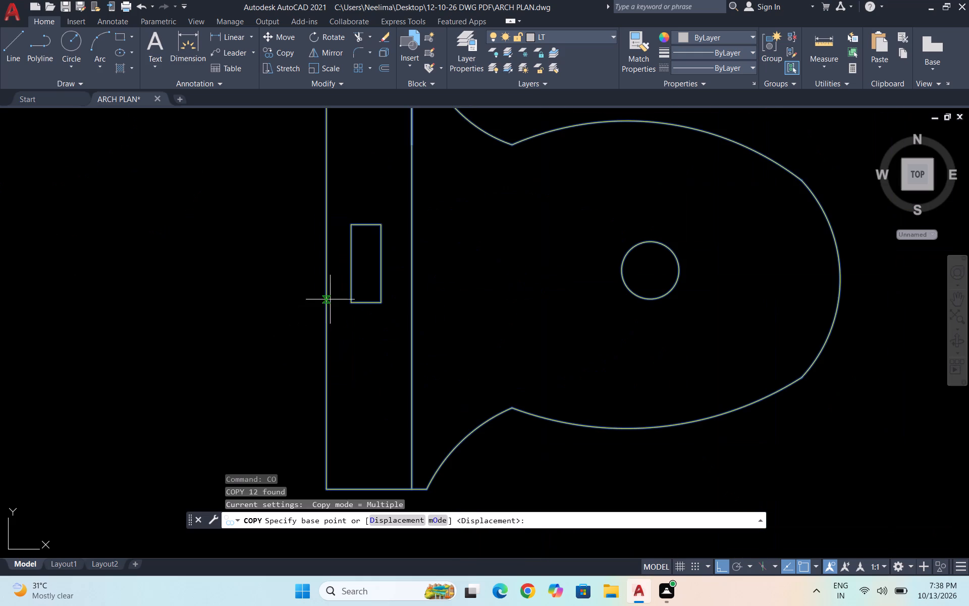
pyautogui.click(328, 280)
pyautogui.scroll(-4, 313, 293)
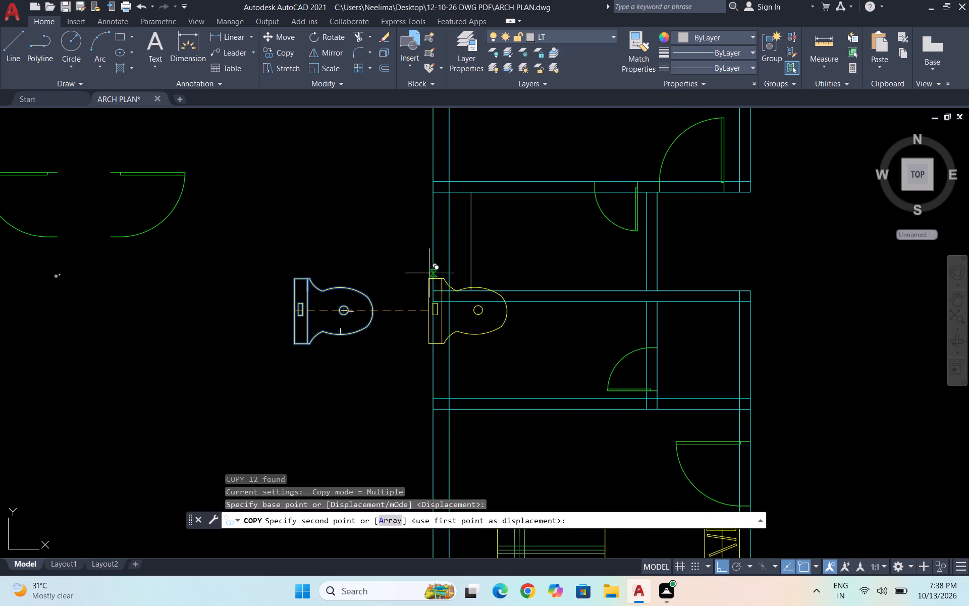
pyautogui.click(469, 239)
pyautogui.press('Escape')
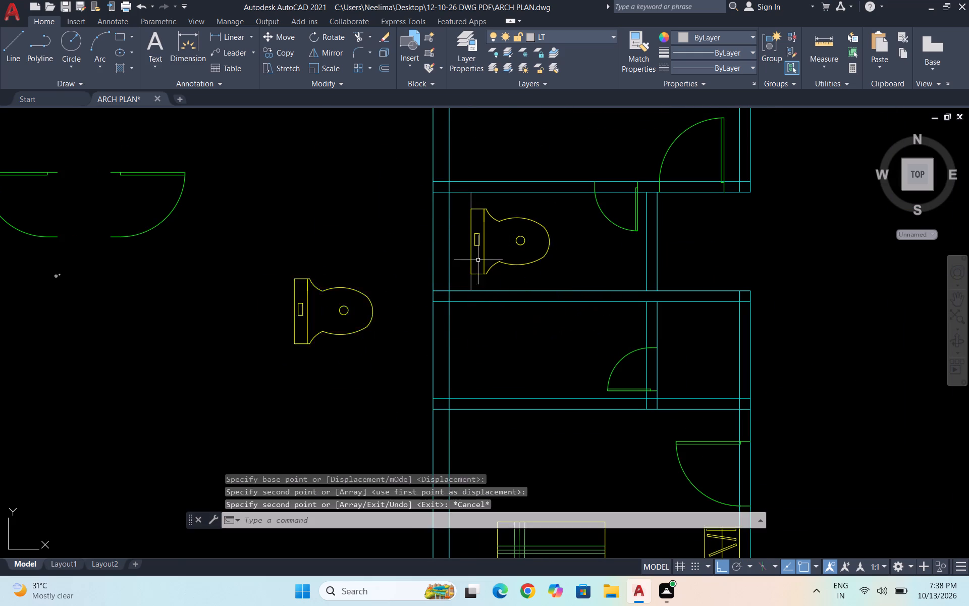
# Scale down the copied toilet in the upper small room about the midpoint of its back edge.
pyautogui.scroll(-2, 375, 286)
pyautogui.scroll(3, 411, 267)
pyautogui.click(556, 332)
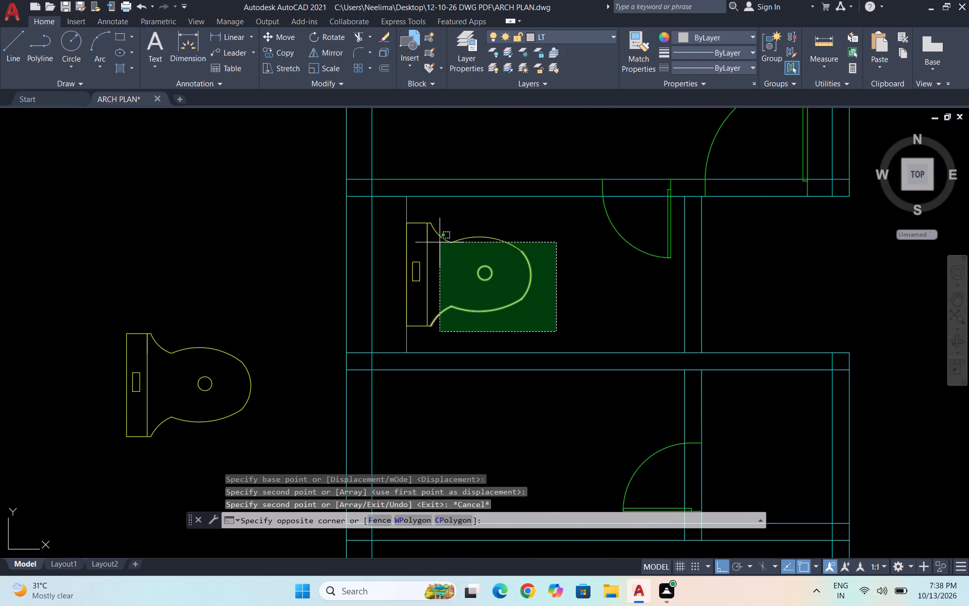
pyautogui.click(414, 221)
pyautogui.click(406, 258)
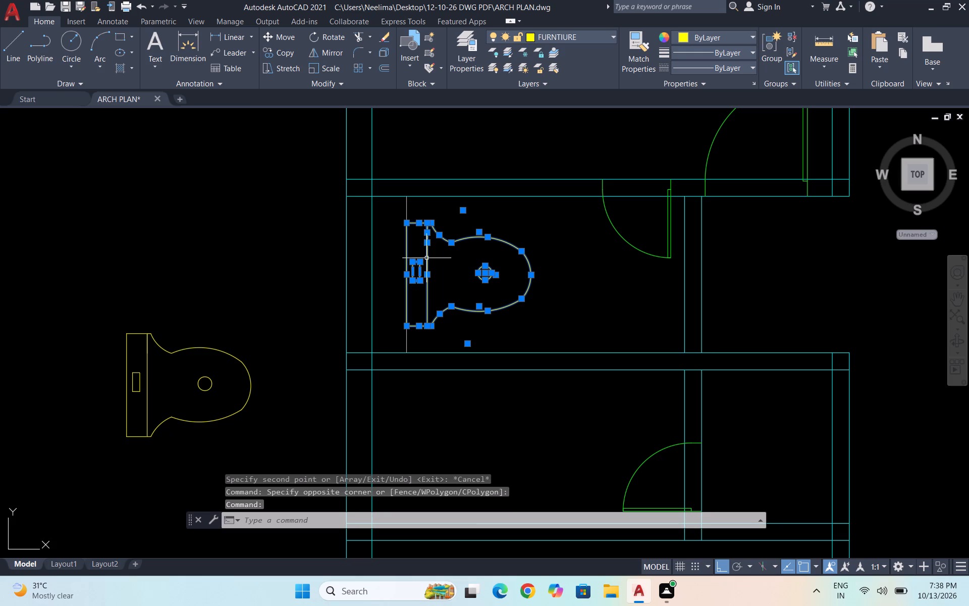
pyautogui.write('SC')
pyautogui.press('Return')
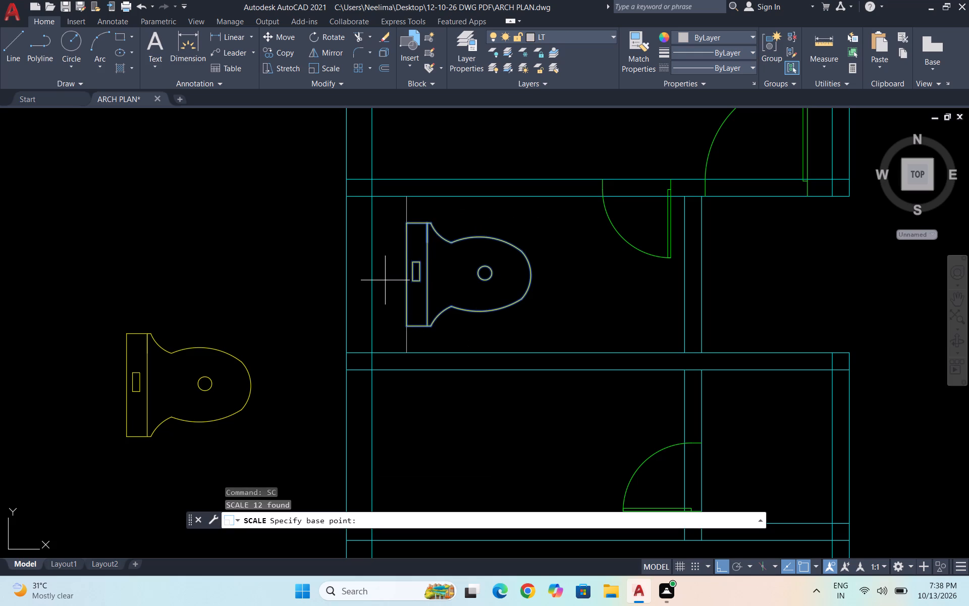
pyautogui.click(407, 278)
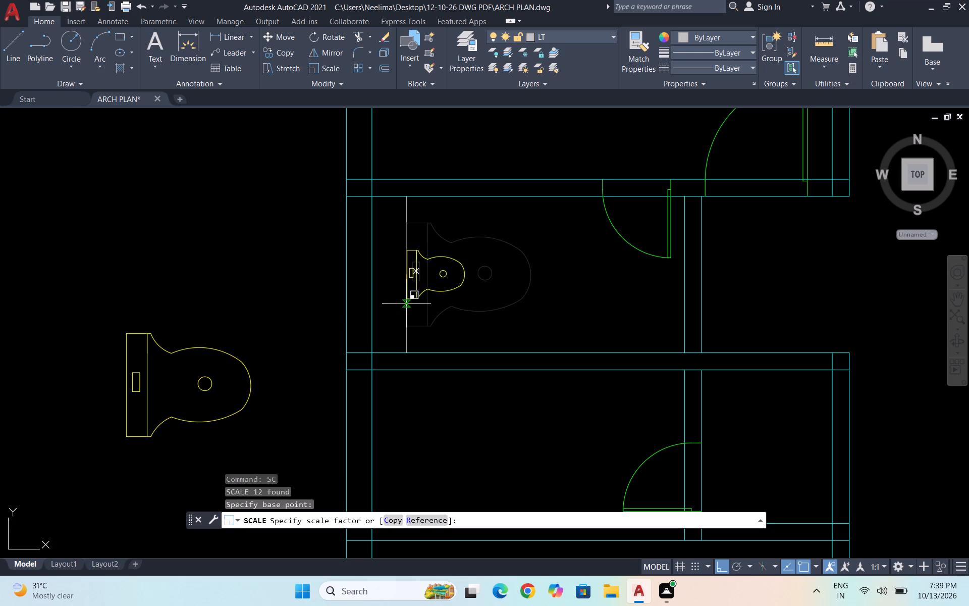
pyautogui.click(406, 319)
# Copy the scaled toilet together with its vertical line into the small room directly below, aligned with the wall.
pyautogui.scroll(-3, 480, 260)
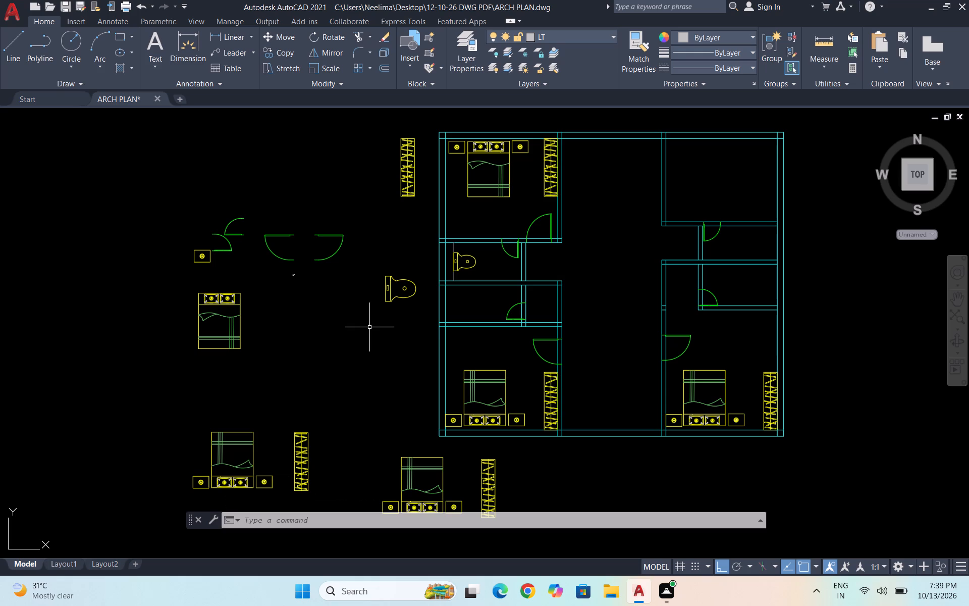
pyautogui.scroll(-1, 402, 294)
pyautogui.scroll(2, 441, 290)
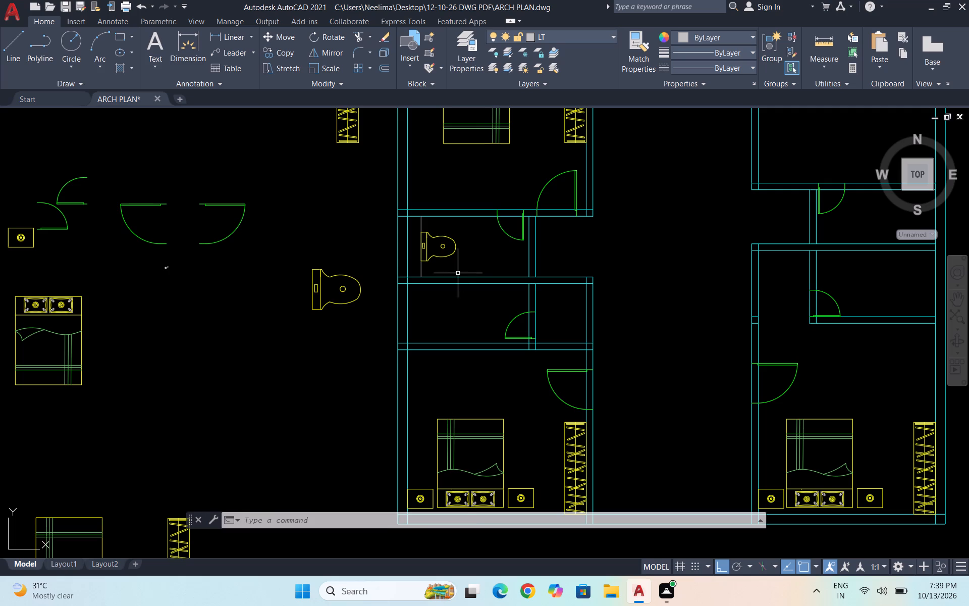
pyautogui.click(458, 273)
pyautogui.click(413, 223)
pyautogui.write('CO')
pyautogui.press('Return')
pyautogui.click(417, 215)
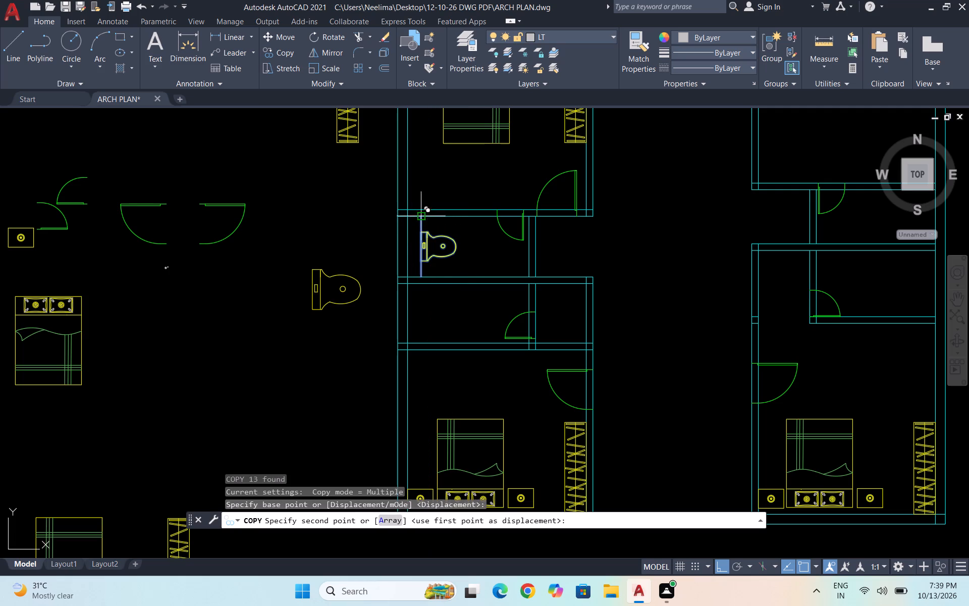
pyautogui.click(422, 287)
pyautogui.press('Escape')
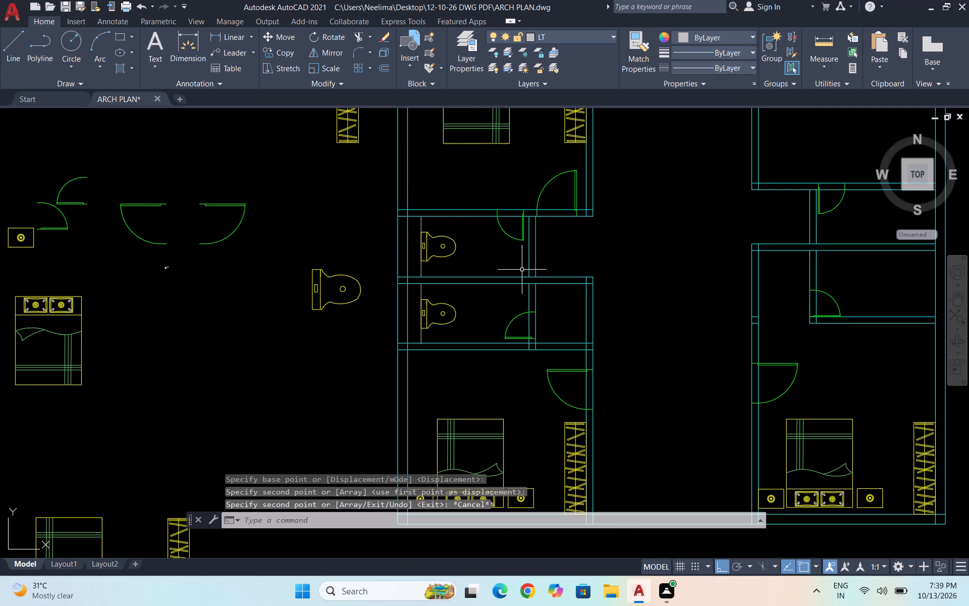
# Draw a horizontal rectangle outside the plan, below the spare toilet, as a washbasin outline.
pyautogui.scroll(1, 506, 275)
pyautogui.scroll(-2, 218, 379)
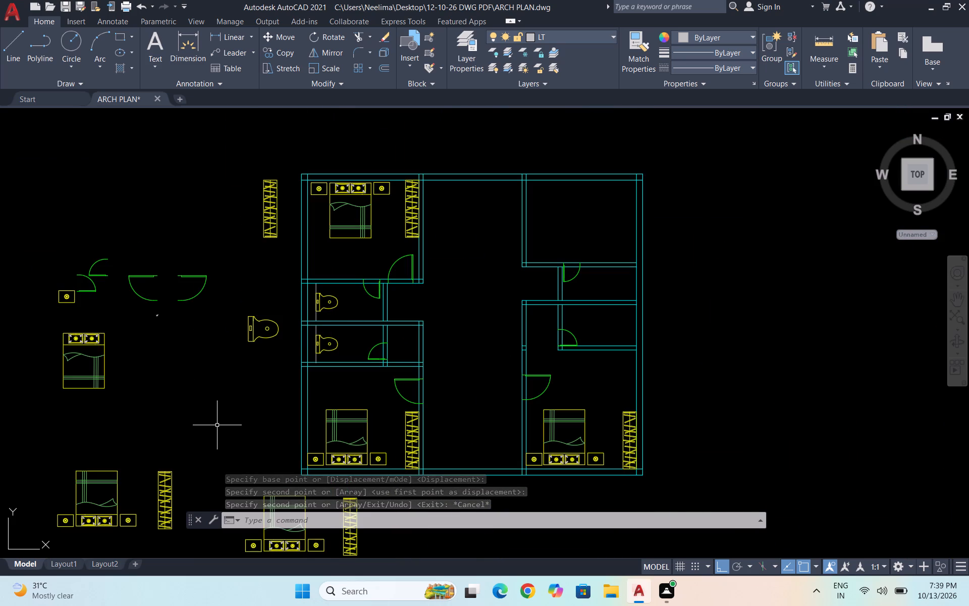
pyautogui.write('REC')
pyautogui.press('Return')
pyautogui.click(230, 401)
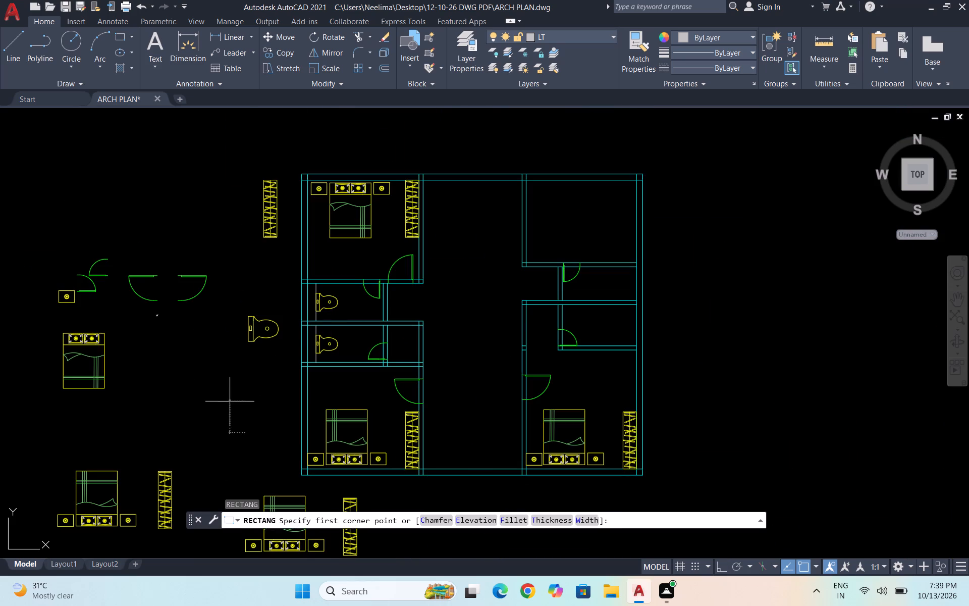
pyautogui.scroll(2, 197, 410)
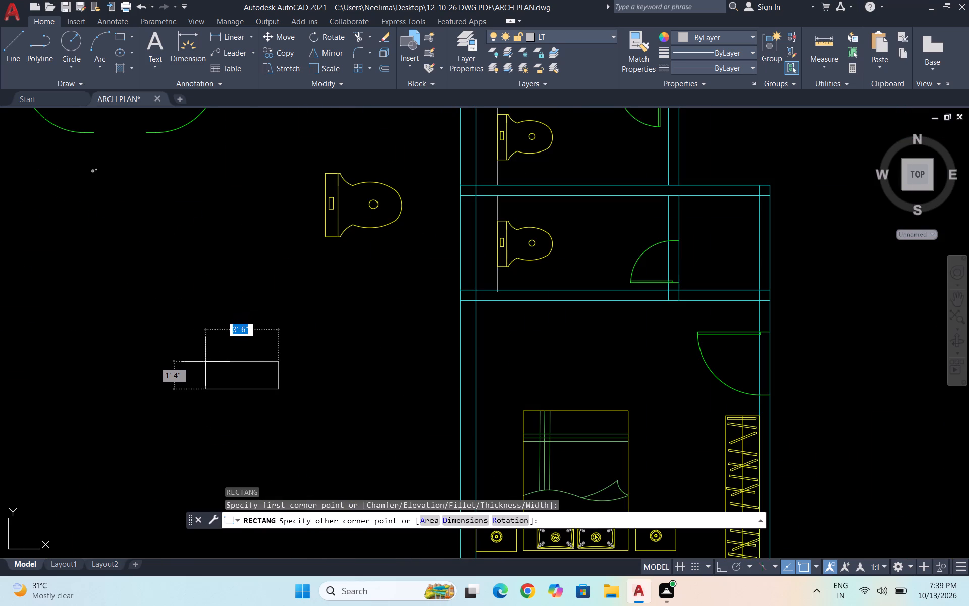
pyautogui.click(225, 359)
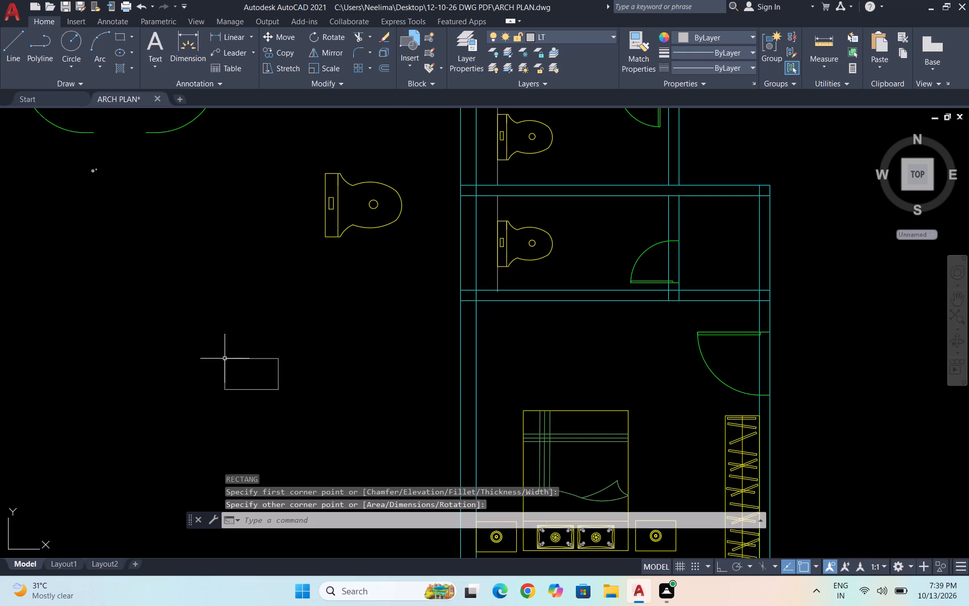
# Draw an inner rectangle about 2'-3" by 1' inside the basin outline, leaving a wider margin along the lower edge.
pyautogui.scroll(2, 241, 381)
pyautogui.write('REC')
pyautogui.press('Return')
pyautogui.scroll(1, 259, 393)
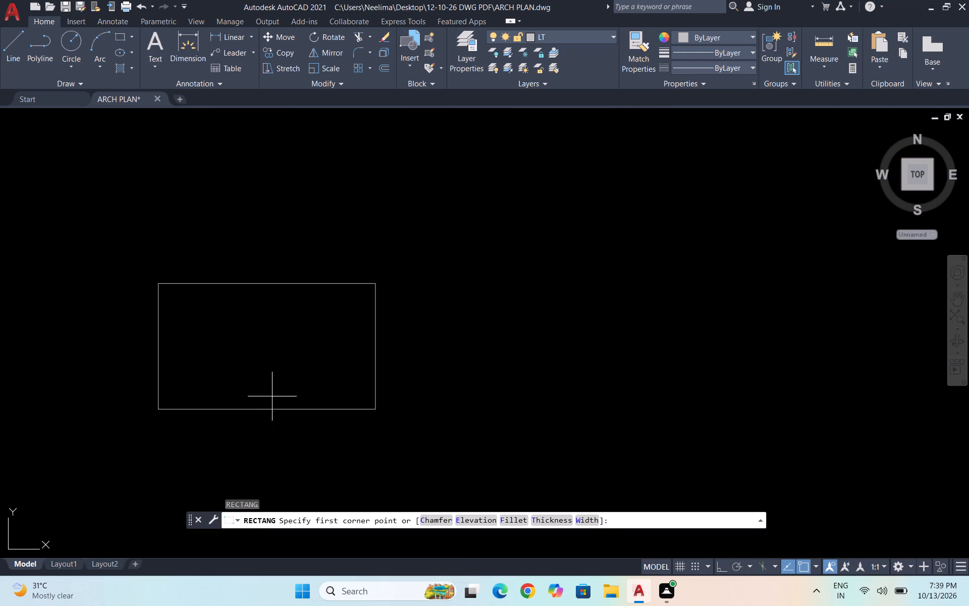
pyautogui.click(362, 381)
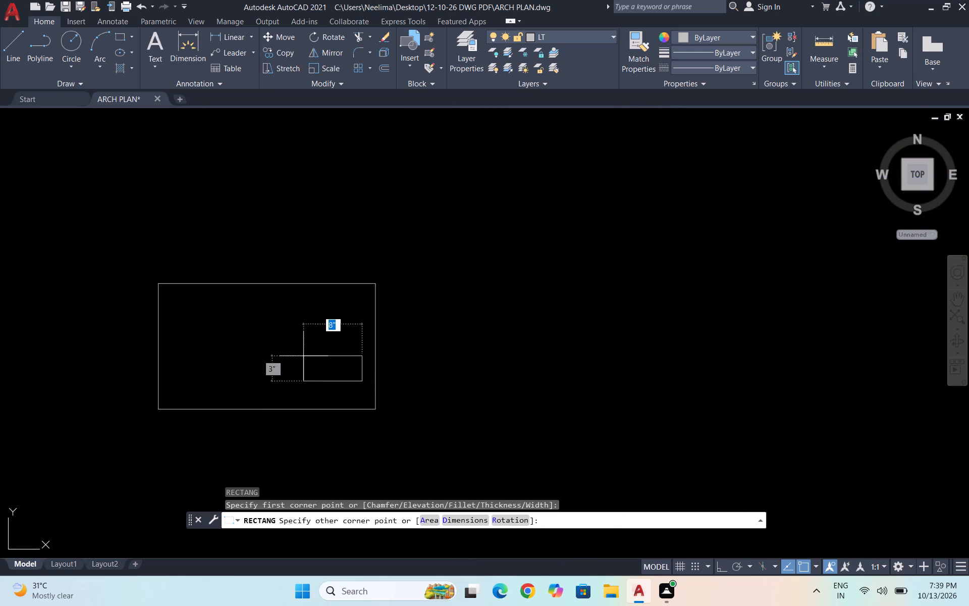
pyautogui.click(172, 297)
# Draw a narrow upright rectangle about 3" by 8" from the middle of the basin's lower outer edge into the inner rectangle.
pyautogui.scroll(1, 263, 389)
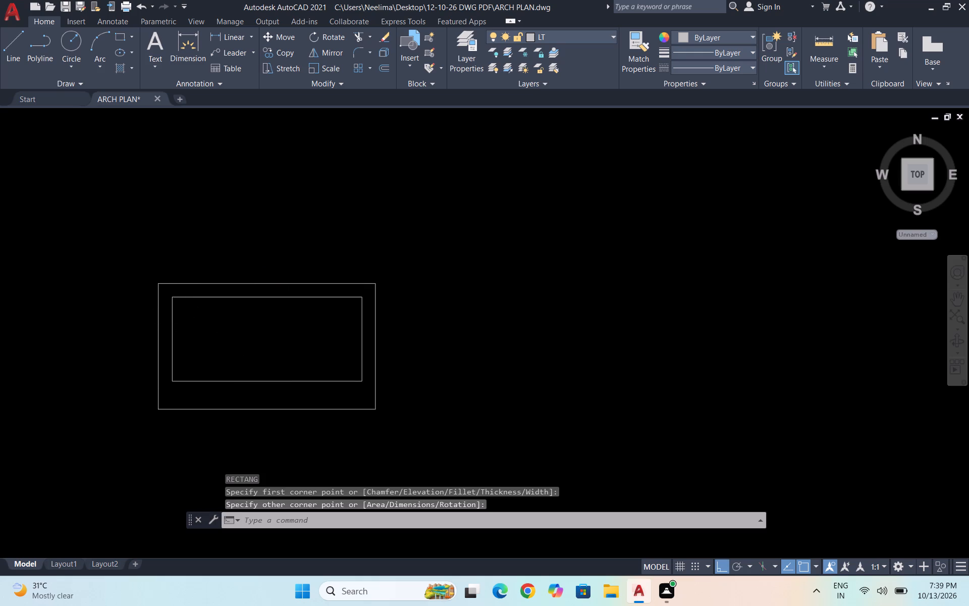
pyautogui.write('REC')
pyautogui.press('Return')
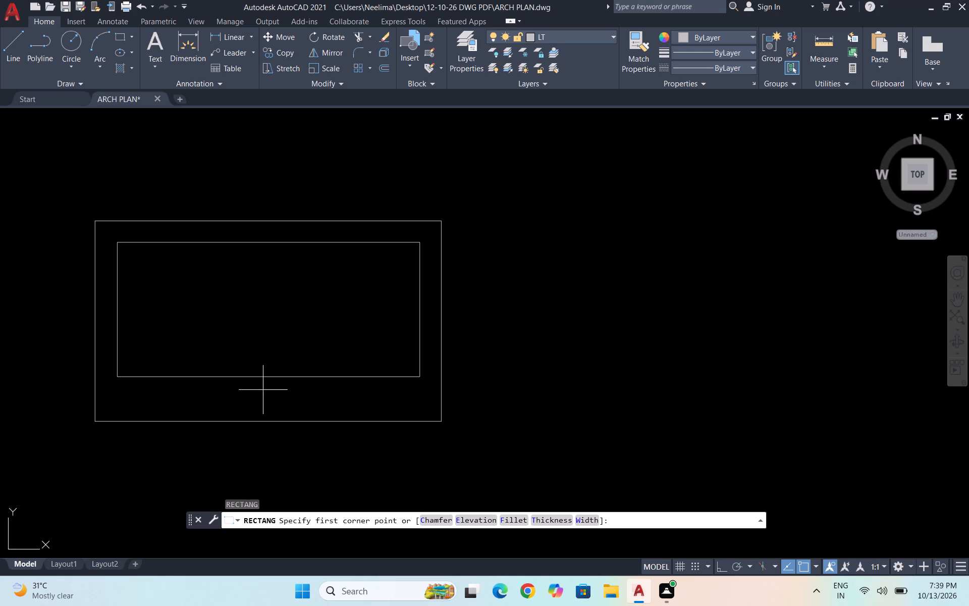
pyautogui.click(288, 422)
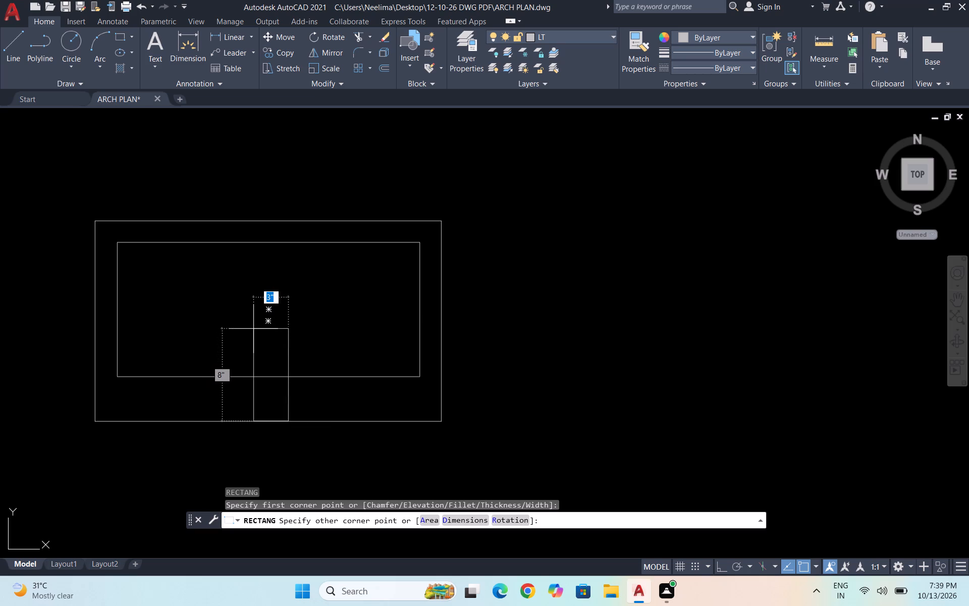
pyautogui.click(253, 329)
# Draw a horizontal line across the narrow tap rectangle near its upper end.
pyautogui.press('l')
pyautogui.press('Return')
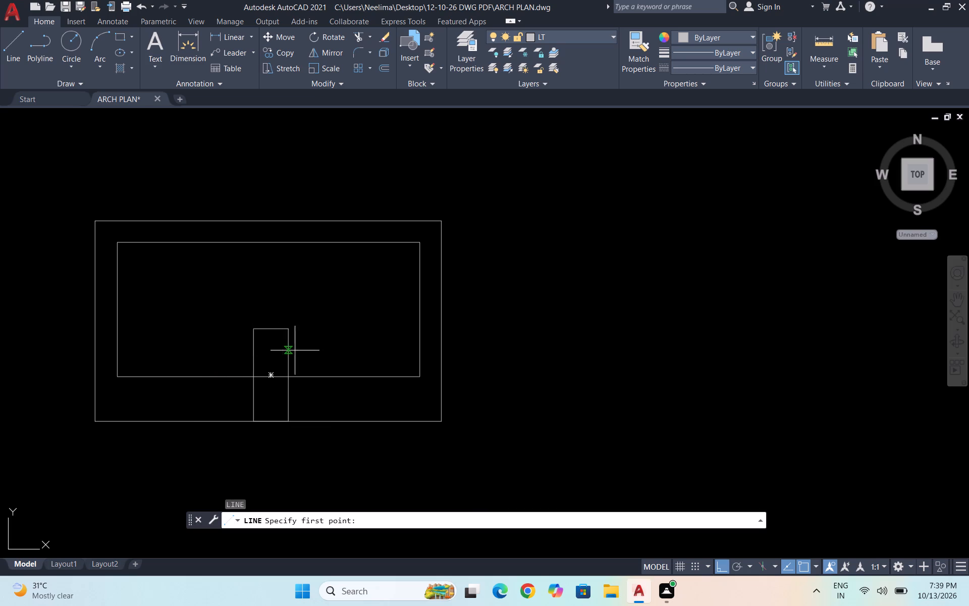
pyautogui.click(255, 351)
pyautogui.click(288, 350)
pyautogui.press('Escape')
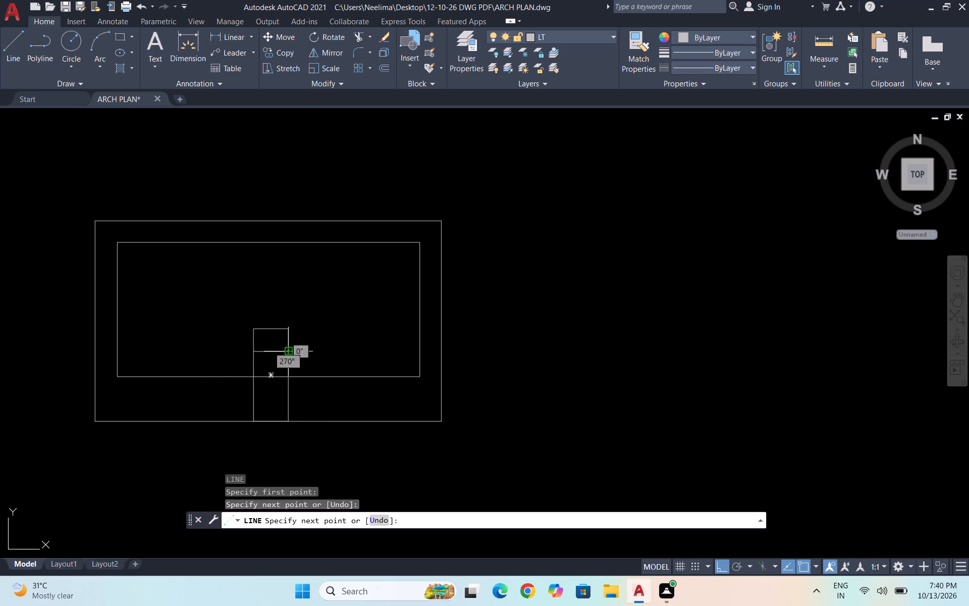
# Draw a circle with a radius of about 2" just above the tap rectangle inside the basin.
pyautogui.press('c')
pyautogui.press('Return')
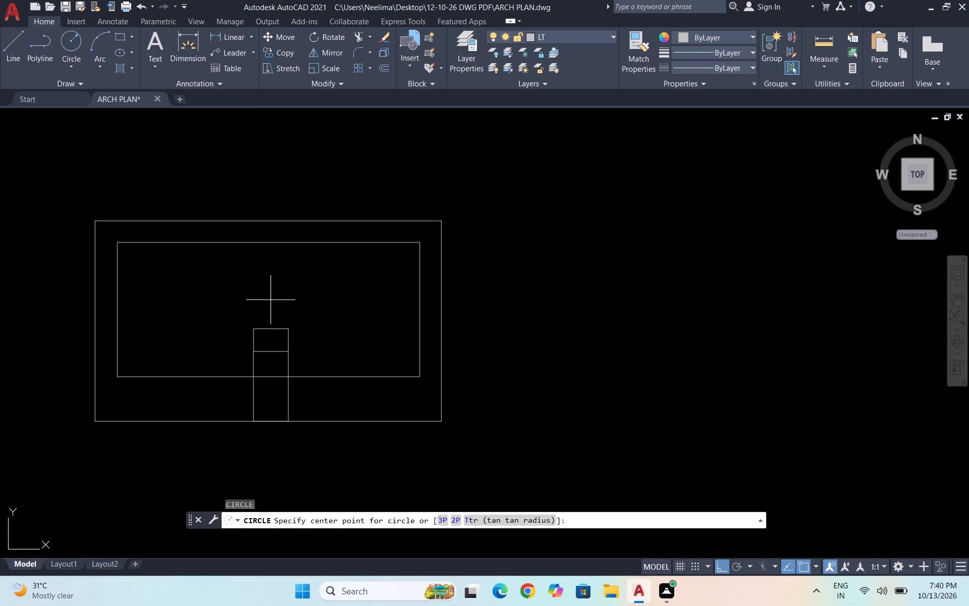
pyautogui.click(269, 291)
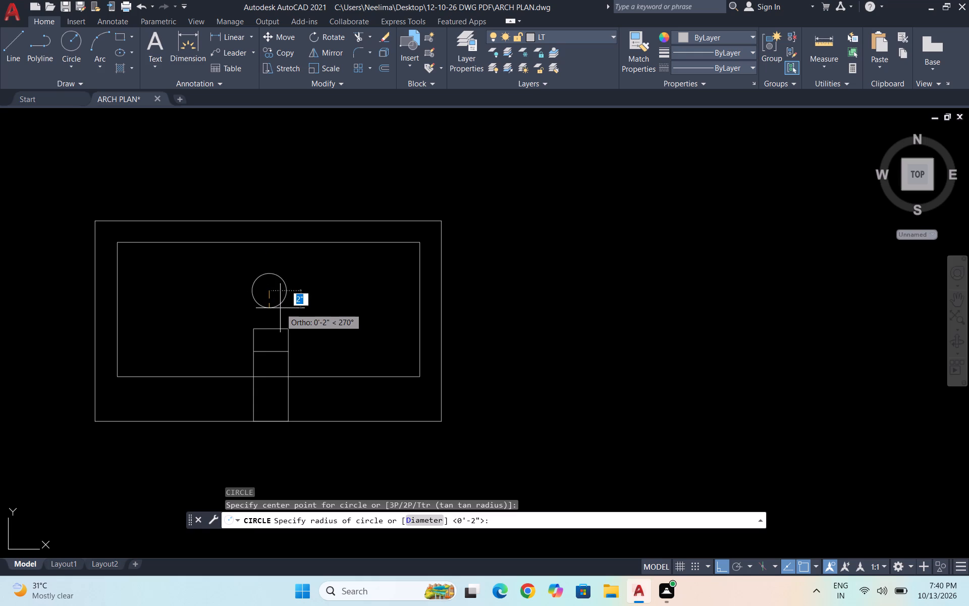
pyautogui.click(280, 308)
pyautogui.press('Escape')
pyautogui.scroll(-3, 336, 285)
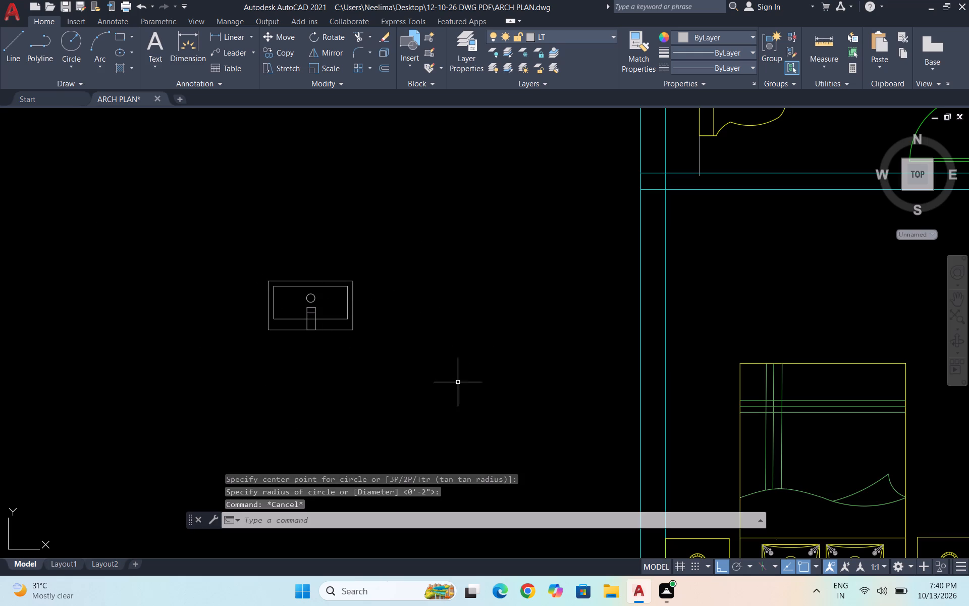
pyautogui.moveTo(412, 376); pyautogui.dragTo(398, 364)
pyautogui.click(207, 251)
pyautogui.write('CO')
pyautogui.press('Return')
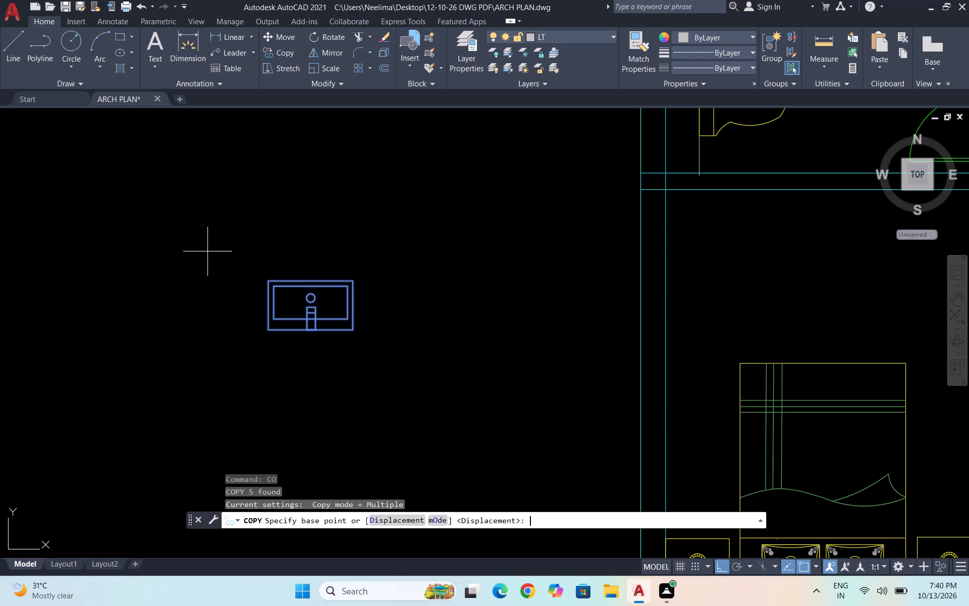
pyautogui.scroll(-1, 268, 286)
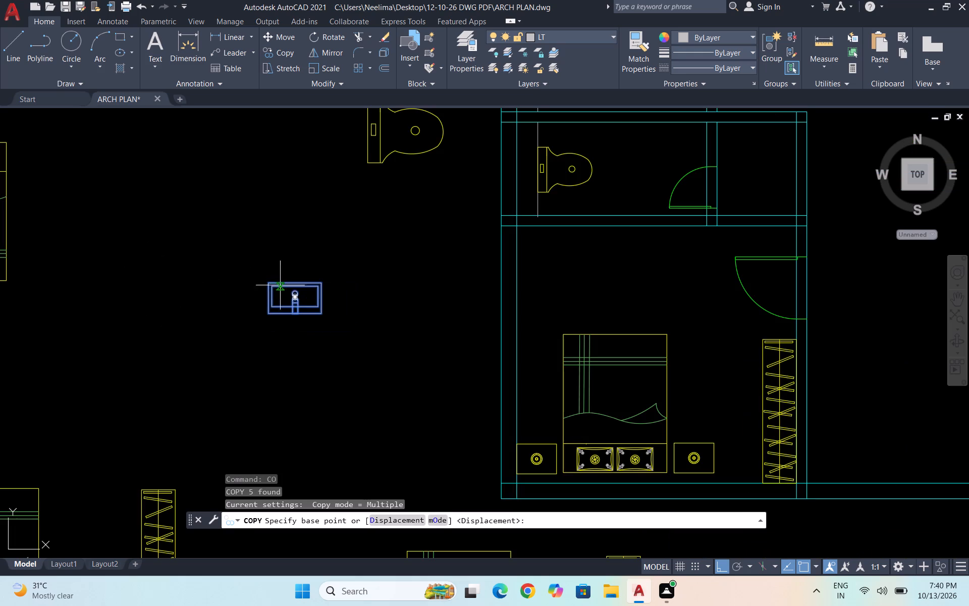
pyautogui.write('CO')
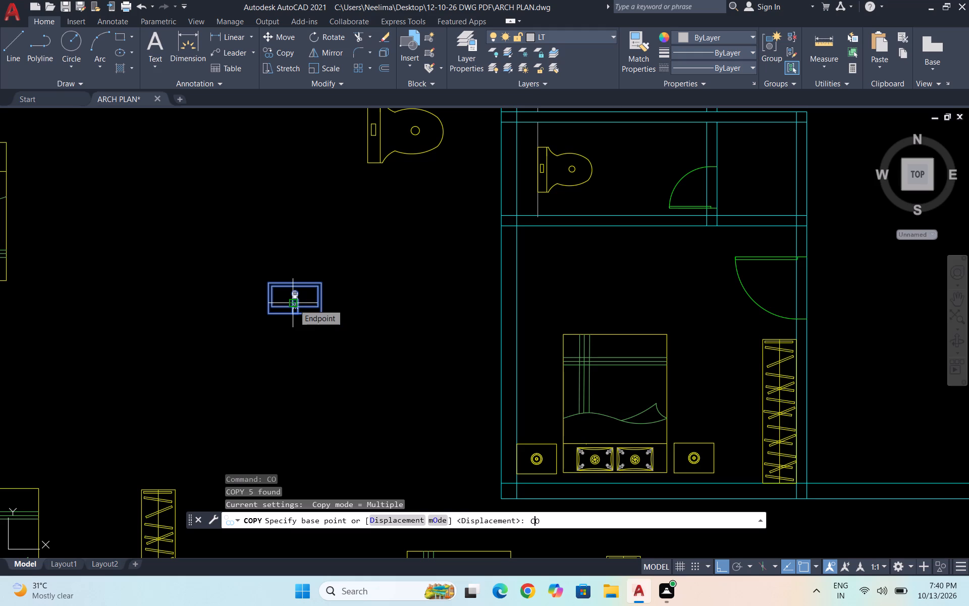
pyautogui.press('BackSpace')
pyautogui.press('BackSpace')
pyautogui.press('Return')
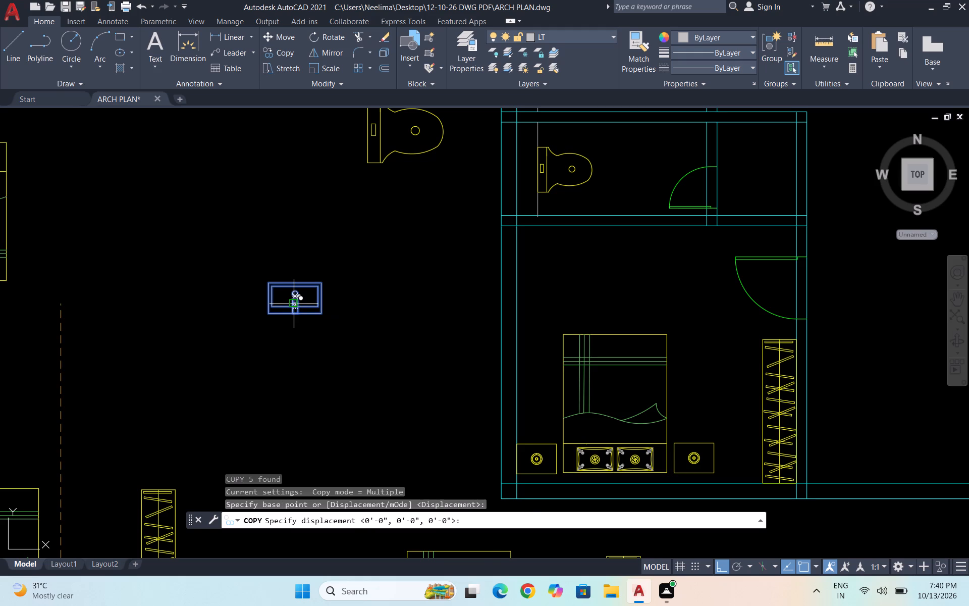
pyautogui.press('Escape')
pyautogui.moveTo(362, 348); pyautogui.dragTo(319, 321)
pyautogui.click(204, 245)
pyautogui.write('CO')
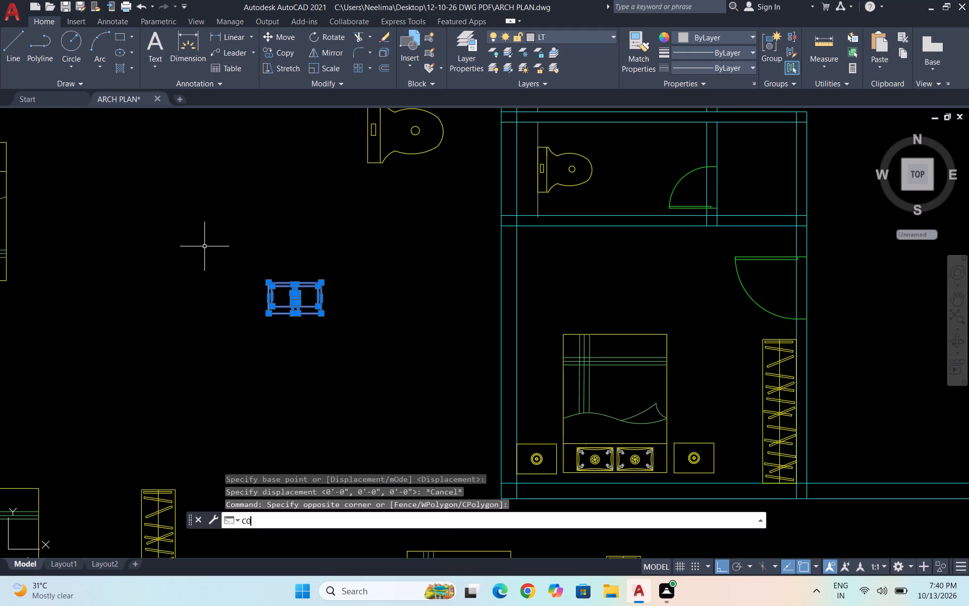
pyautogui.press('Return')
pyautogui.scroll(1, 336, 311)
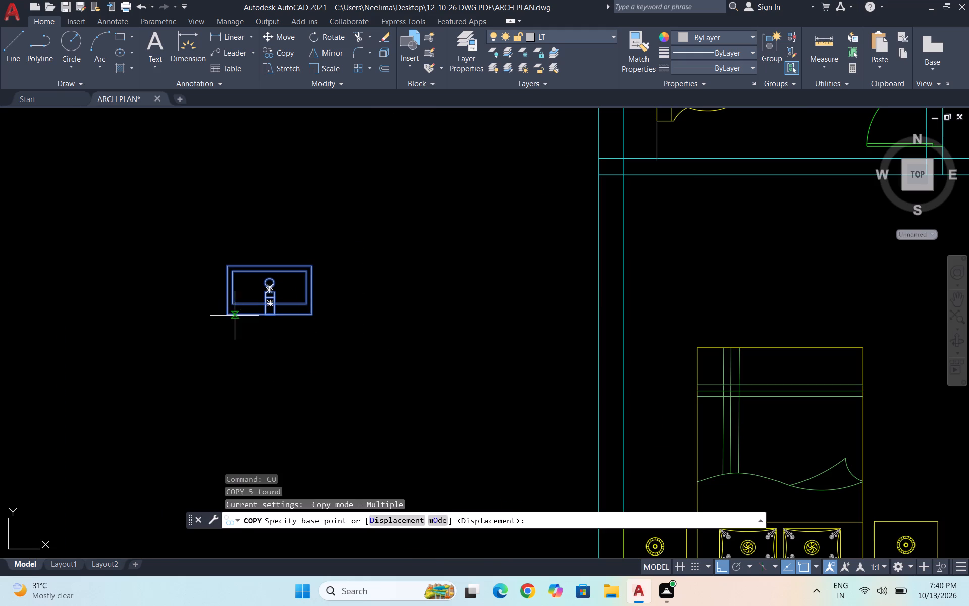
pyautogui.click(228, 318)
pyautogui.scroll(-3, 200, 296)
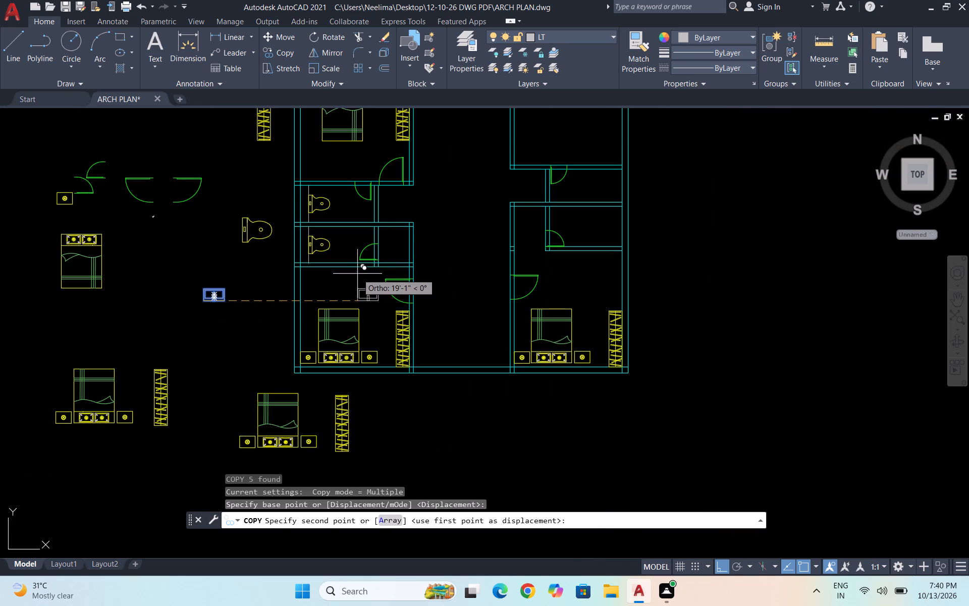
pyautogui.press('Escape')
# Move all parts of the washbasin beside the plan to the FURNITURE layer.
pyautogui.moveTo(233, 315); pyautogui.dragTo(222, 306)
pyautogui.click(195, 277)
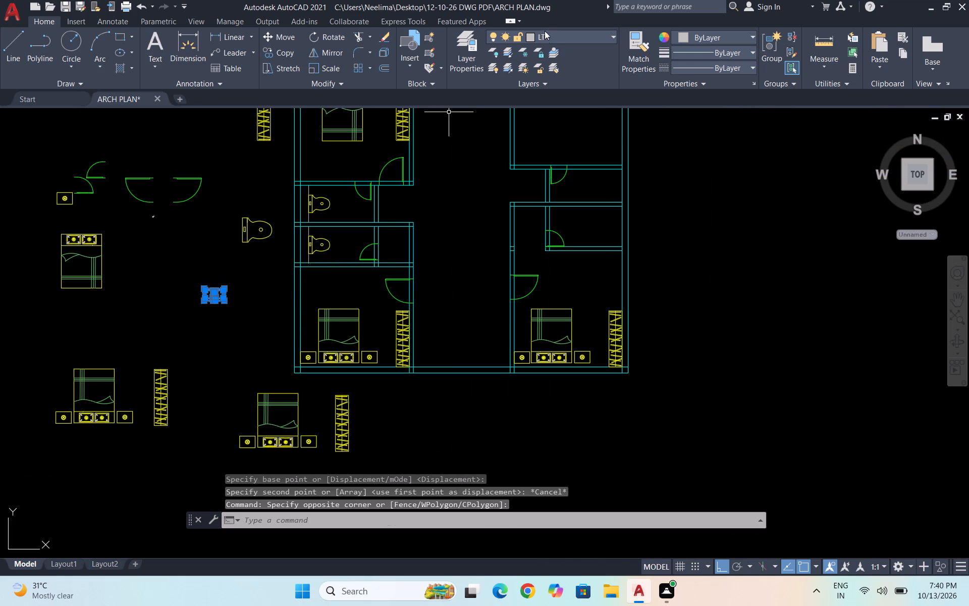
pyautogui.click(543, 40)
pyautogui.click(559, 96)
# Copy the washbasin by its lower right corner into the upper toilet room, near the lower wall and the partition, with ortho off.
pyautogui.scroll(2, 190, 301)
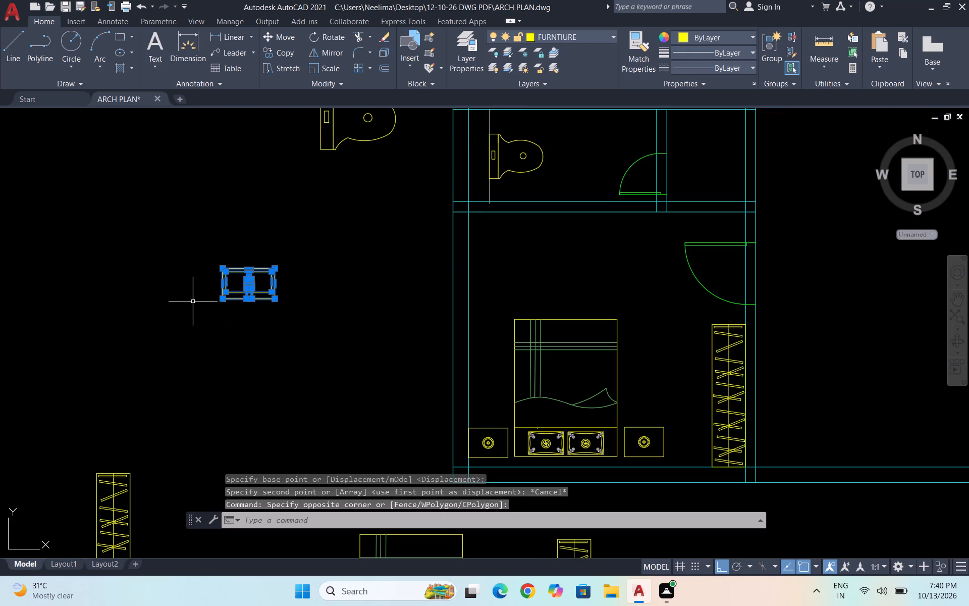
pyautogui.write('CO')
pyautogui.press('Return')
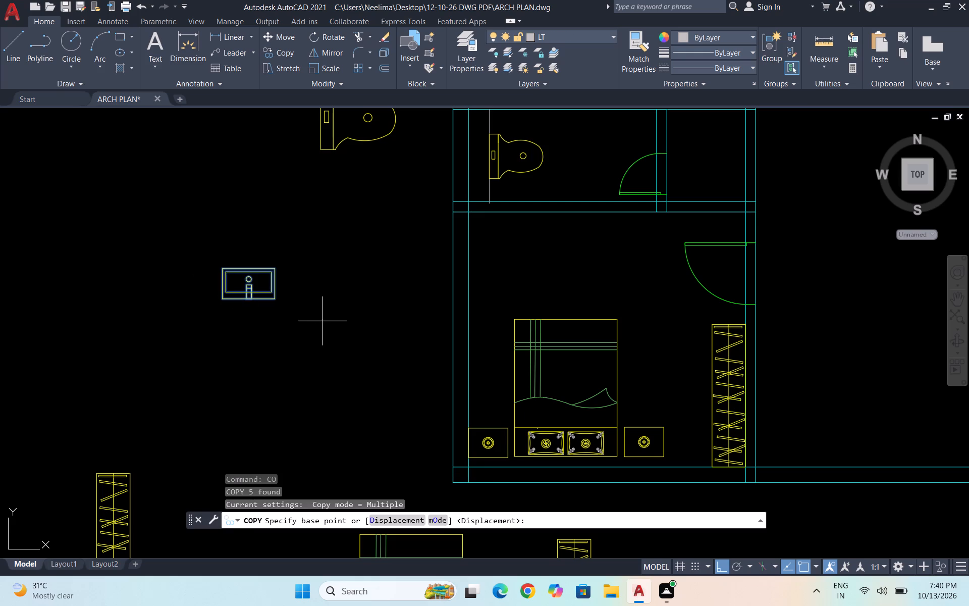
pyautogui.scroll(2, 237, 309)
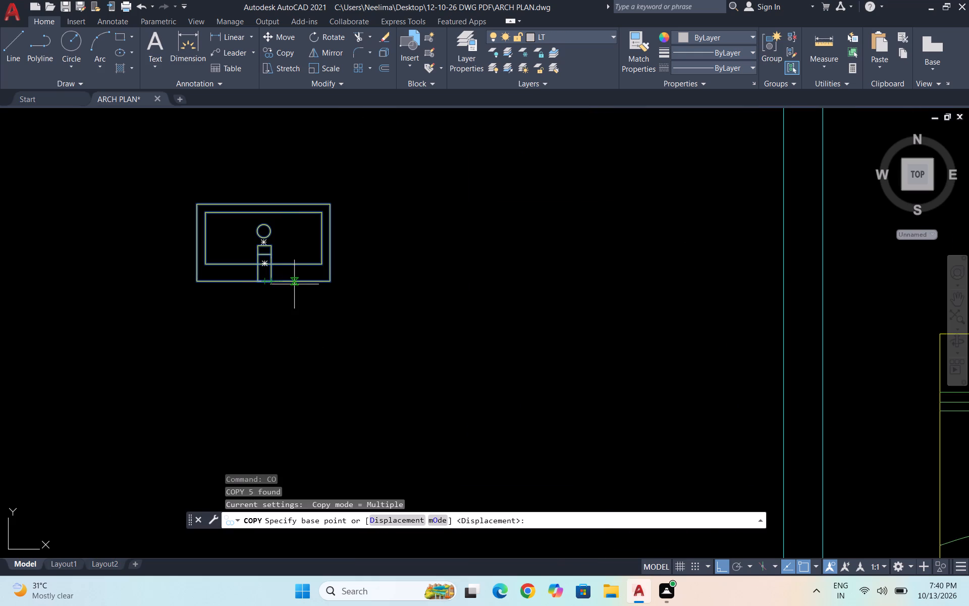
pyautogui.click(328, 280)
pyautogui.scroll(-2, 266, 304)
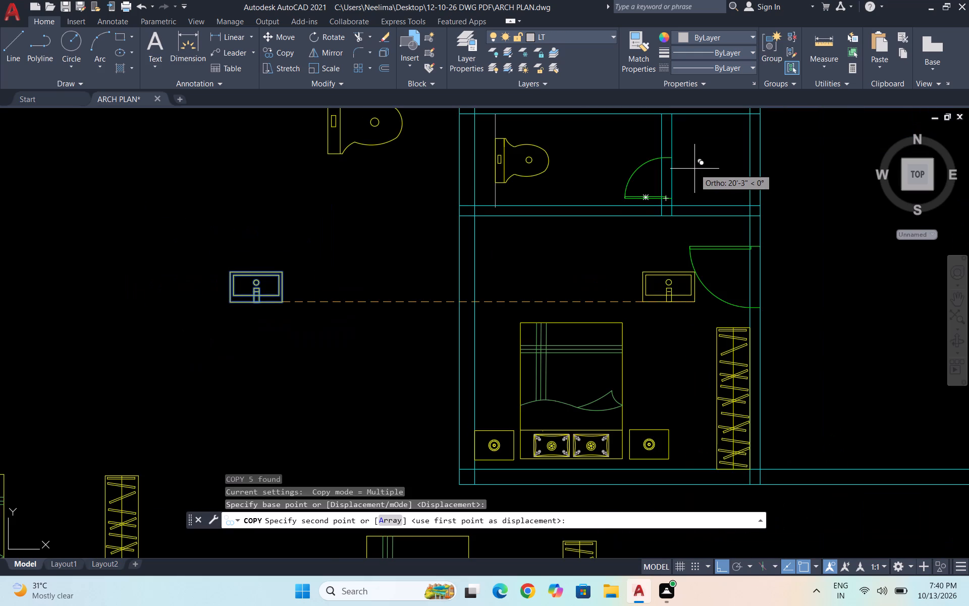
pyautogui.press('F8')
pyautogui.scroll(-3, 636, 179)
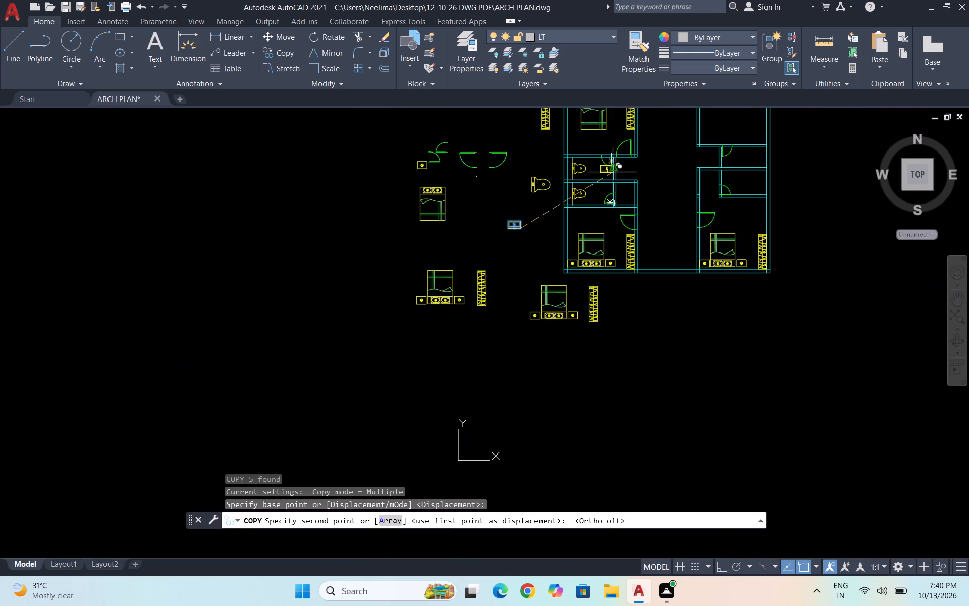
pyautogui.scroll(-1, 613, 156)
pyautogui.scroll(3, 613, 179)
pyautogui.scroll(-1, 601, 180)
pyautogui.scroll(5, 600, 149)
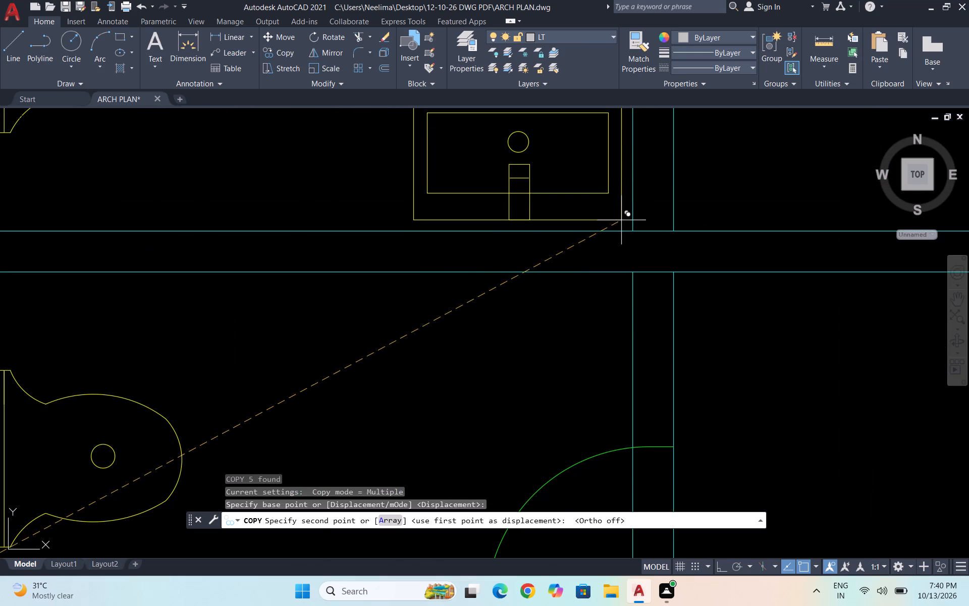
pyautogui.click(621, 222)
# Place another copy of the washbasin outside the plan, between the original basin and the large toilet symbol.
pyautogui.scroll(-3, 603, 216)
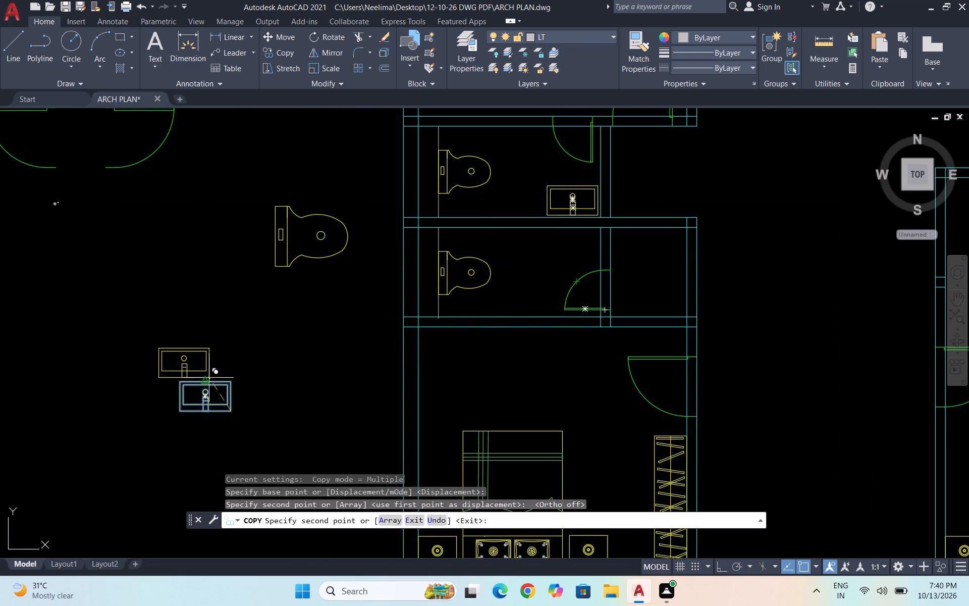
pyautogui.click(308, 334)
pyautogui.press('Escape')
# Rotate the new washbasin copy outside the plan 180° about its lower left corner, with ortho on.
pyautogui.moveTo(340, 348); pyautogui.dragTo(324, 339)
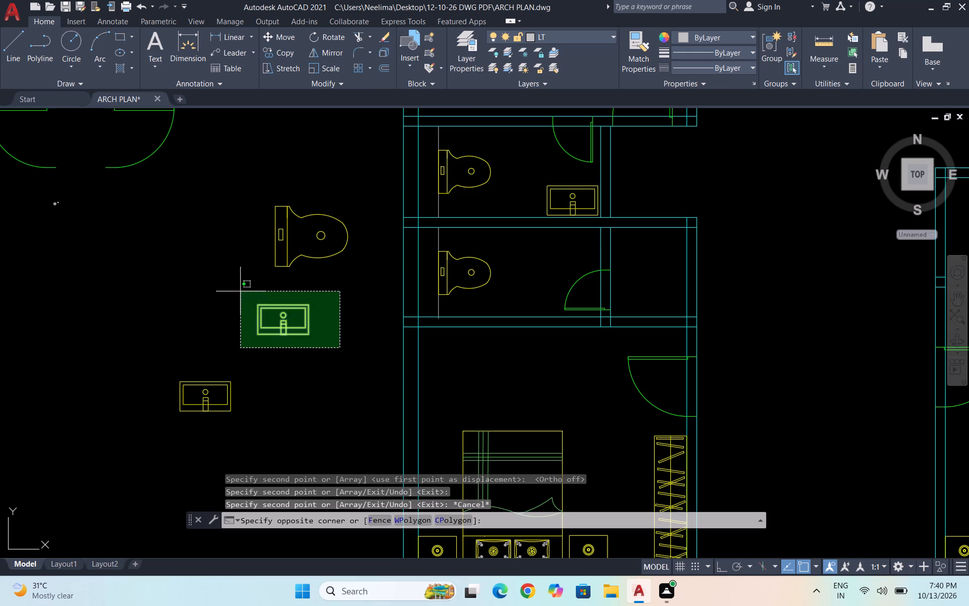
pyautogui.click(239, 291)
pyautogui.write('RO')
pyautogui.press('Return')
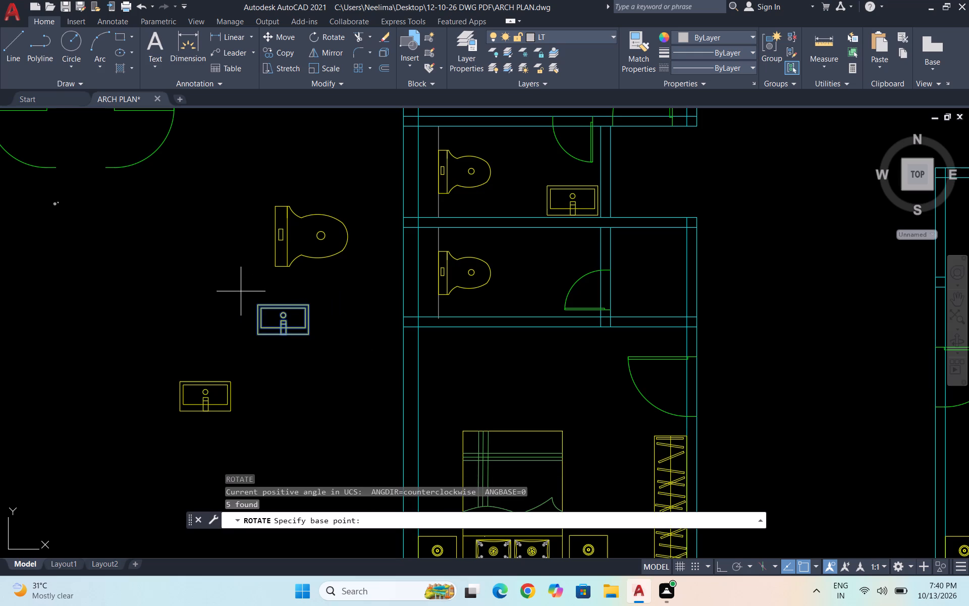
pyautogui.click(255, 335)
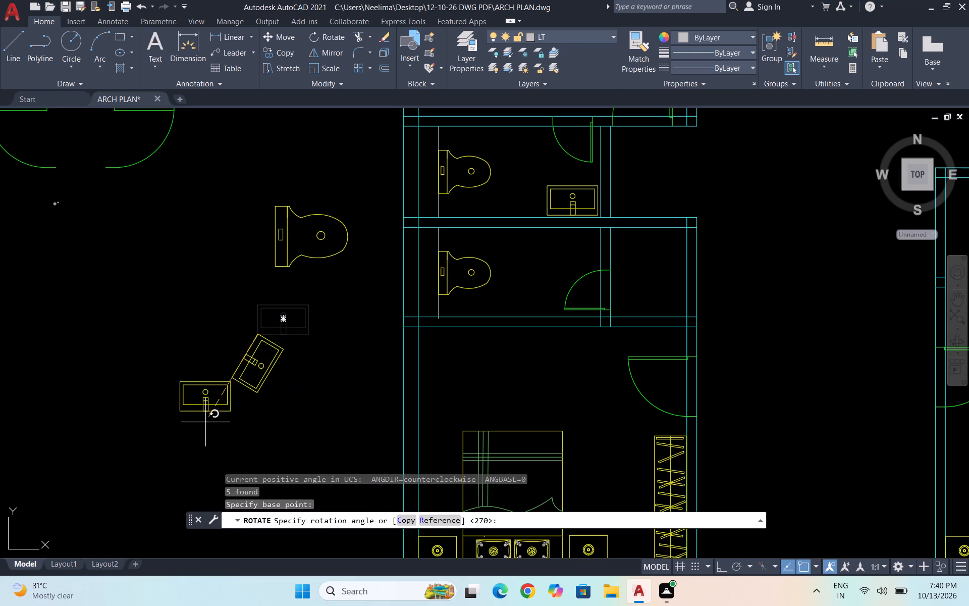
pyautogui.press('F8')
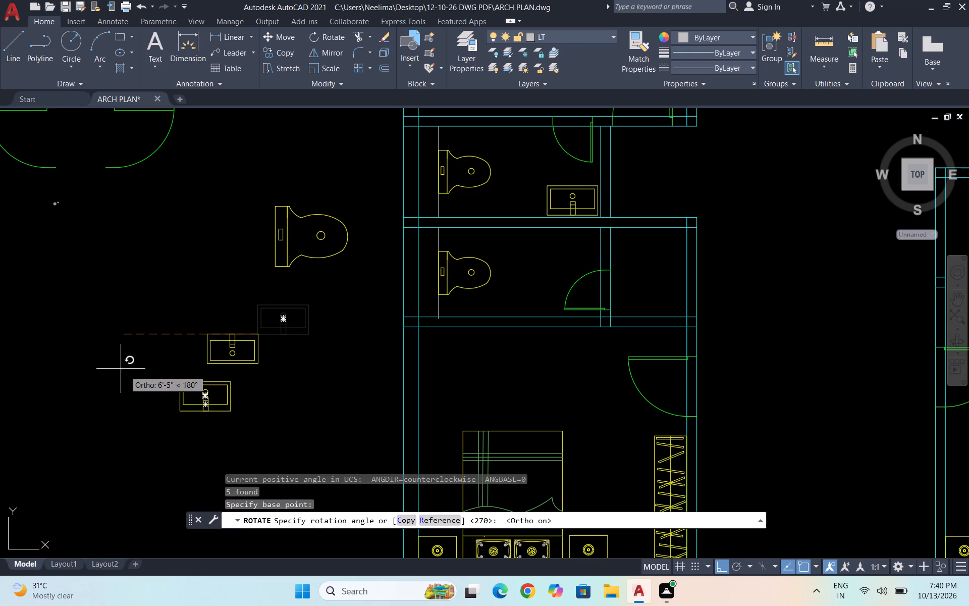
pyautogui.click(104, 361)
# Copy the inverted washbasin by its upper left corner to the upper wall of the lower toilet room, near the partition.
pyautogui.moveTo(280, 376); pyautogui.dragTo(275, 370)
pyautogui.click(189, 313)
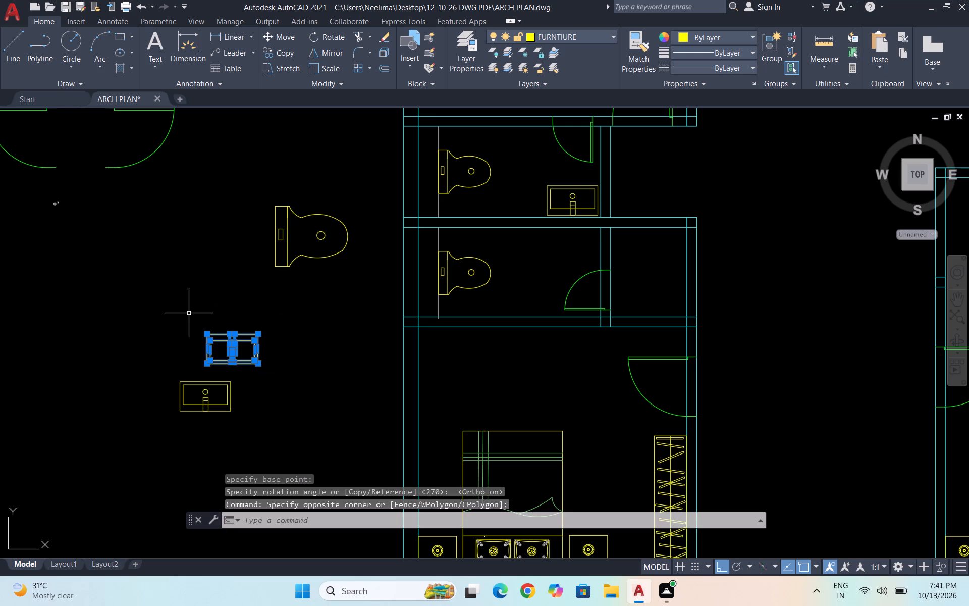
pyautogui.write('CO')
pyautogui.press('Return')
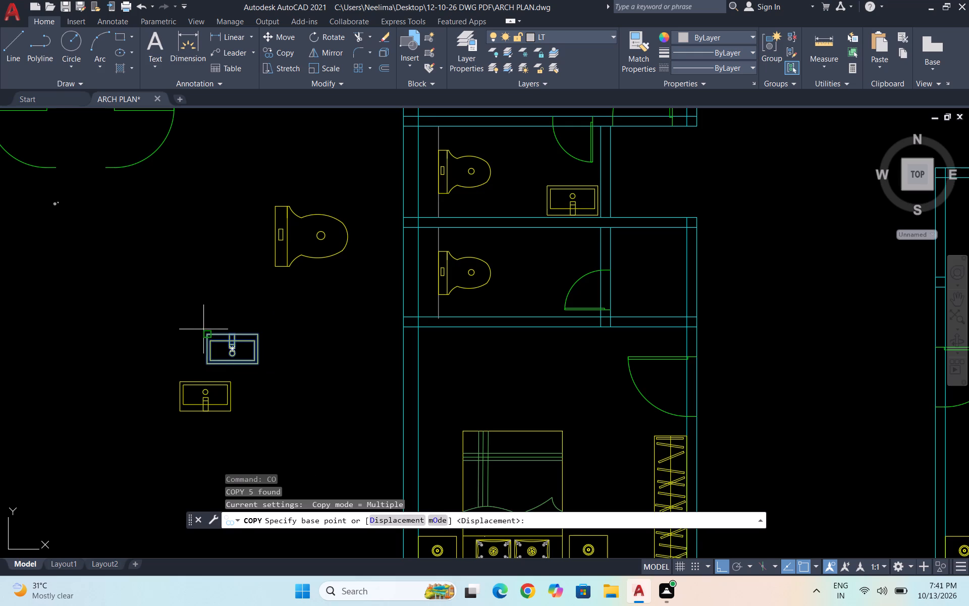
pyautogui.click(207, 333)
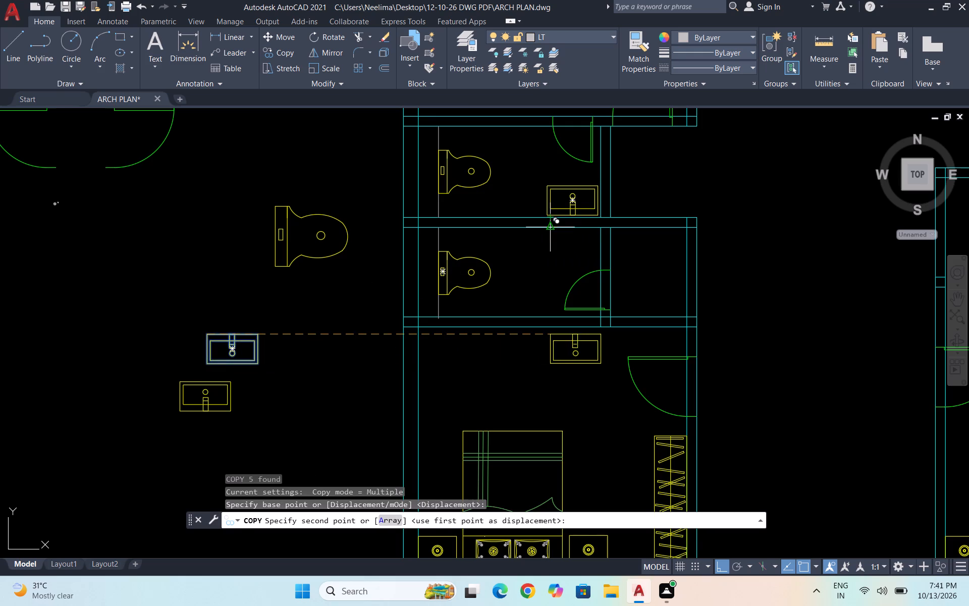
pyautogui.press('F8')
pyautogui.scroll(3, 546, 215)
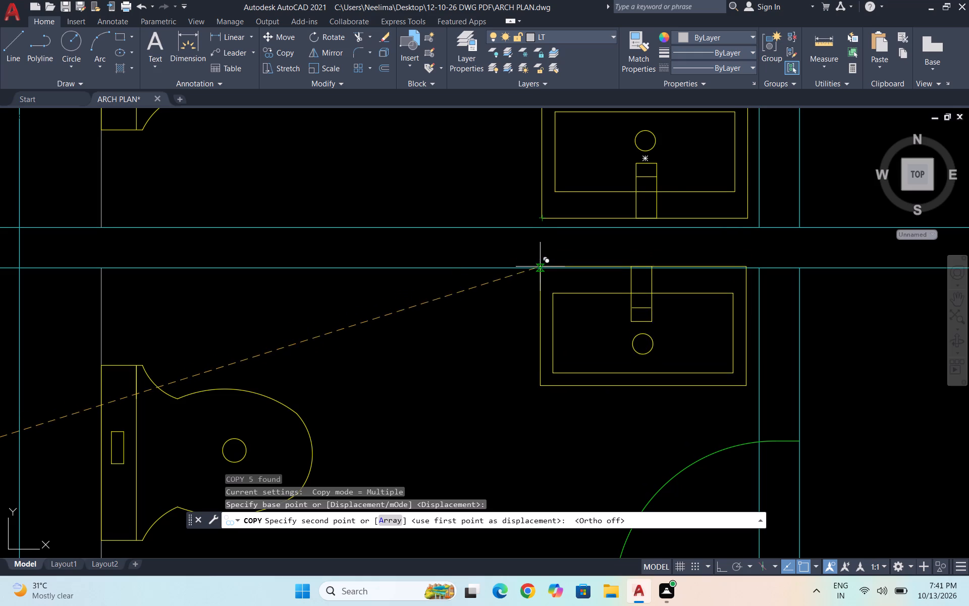
pyautogui.click(544, 267)
pyautogui.scroll(-4, 503, 231)
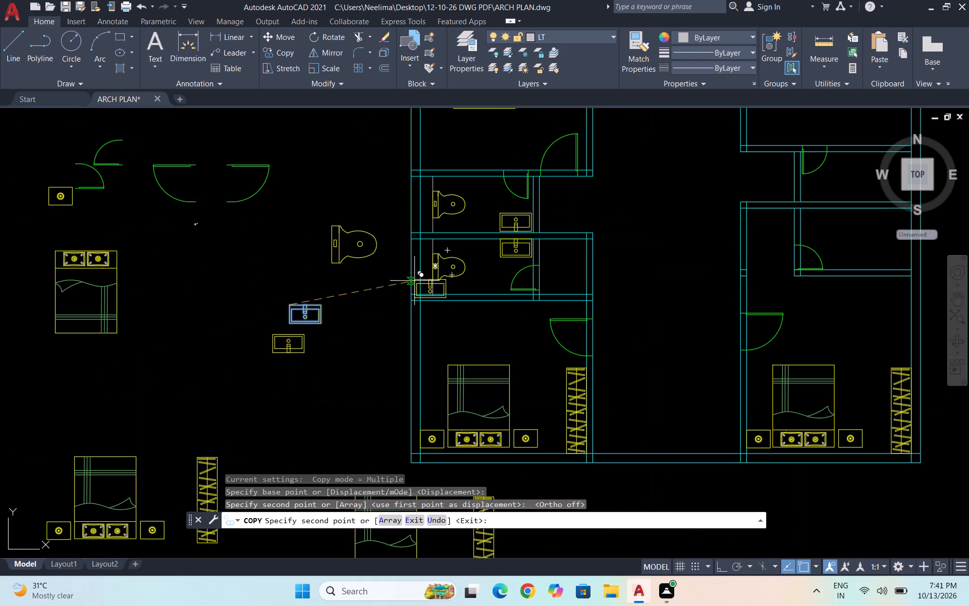
pyautogui.press('Escape')
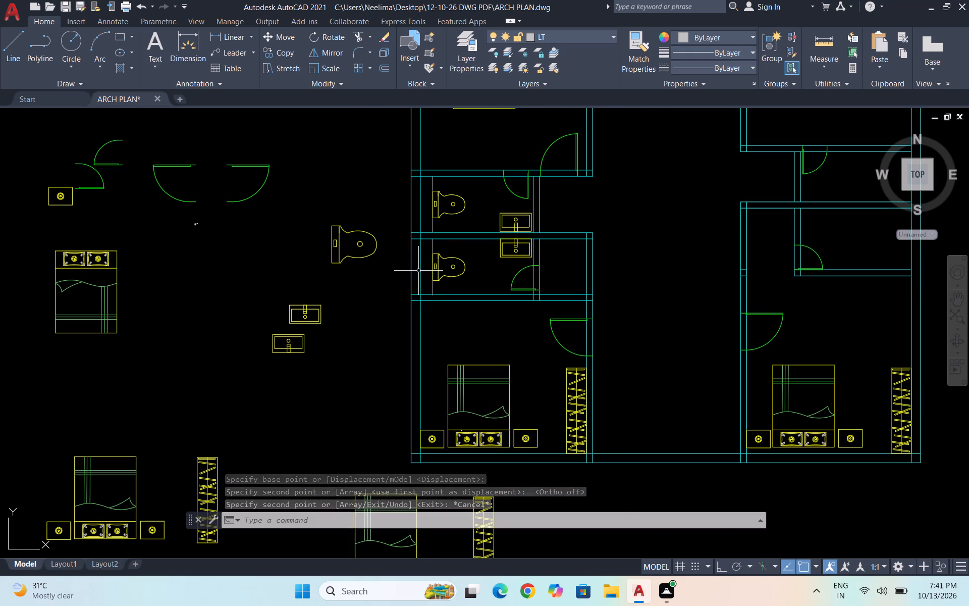
# Copy the inverted washbasin to the empty space on its left, outside the plan.
pyautogui.scroll(2, 306, 319)
pyautogui.moveTo(409, 346); pyautogui.dragTo(391, 340)
pyautogui.click(233, 257)
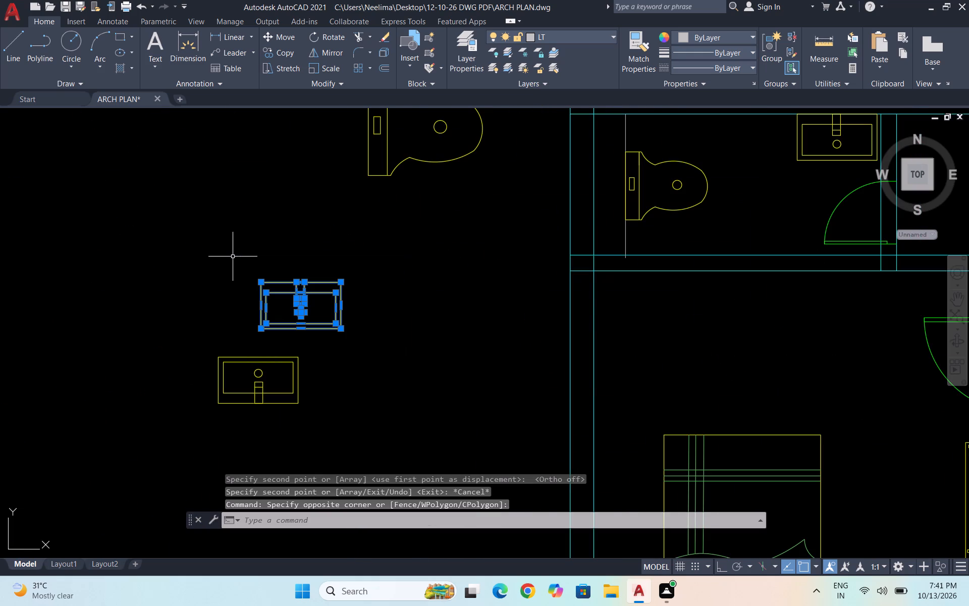
pyautogui.write('CO')
pyautogui.press('Return')
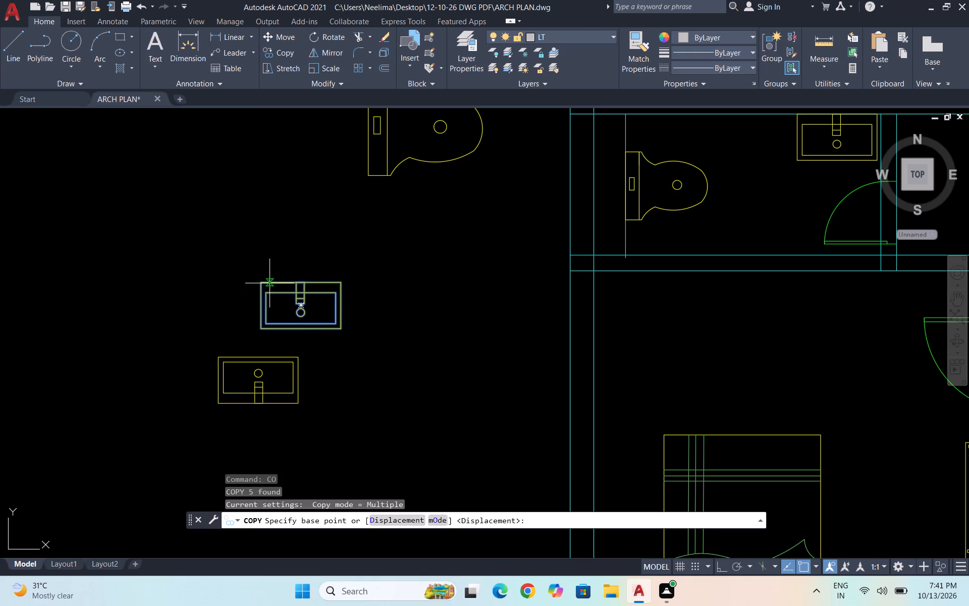
pyautogui.click(257, 284)
pyautogui.click(104, 280)
pyautogui.press('Escape')
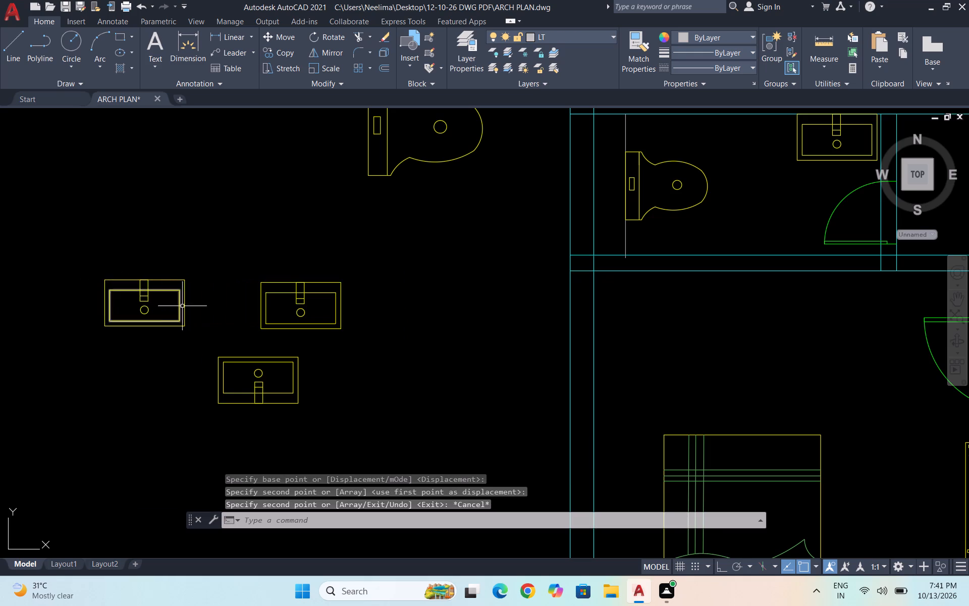
# Rotate the leftmost washbasin copy 90° about its upper left corner, with ortho on.
pyautogui.moveTo(202, 335); pyautogui.dragTo(194, 329)
pyautogui.click(71, 249)
pyautogui.write('RO')
pyautogui.press('Return')
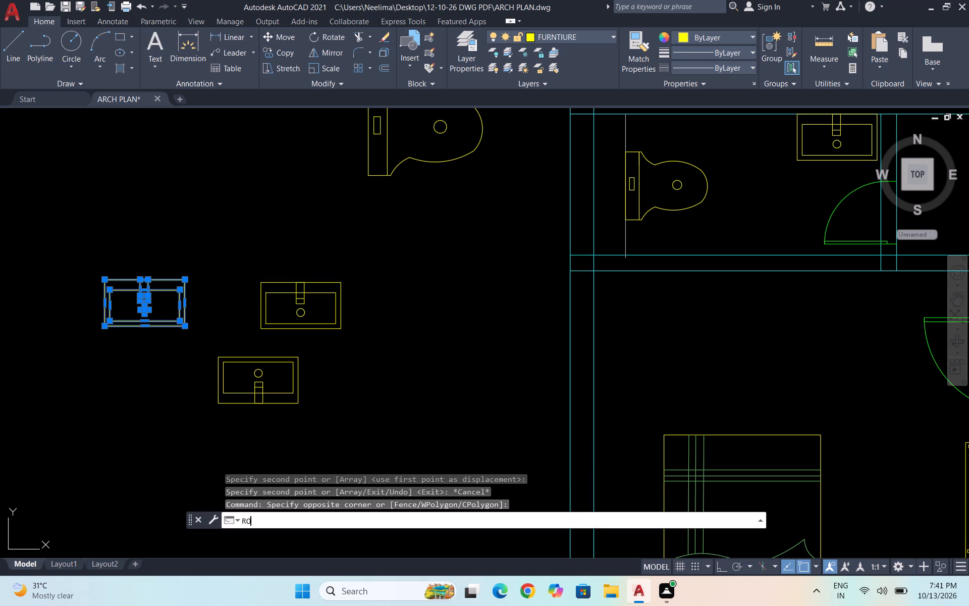
pyautogui.click(104, 281)
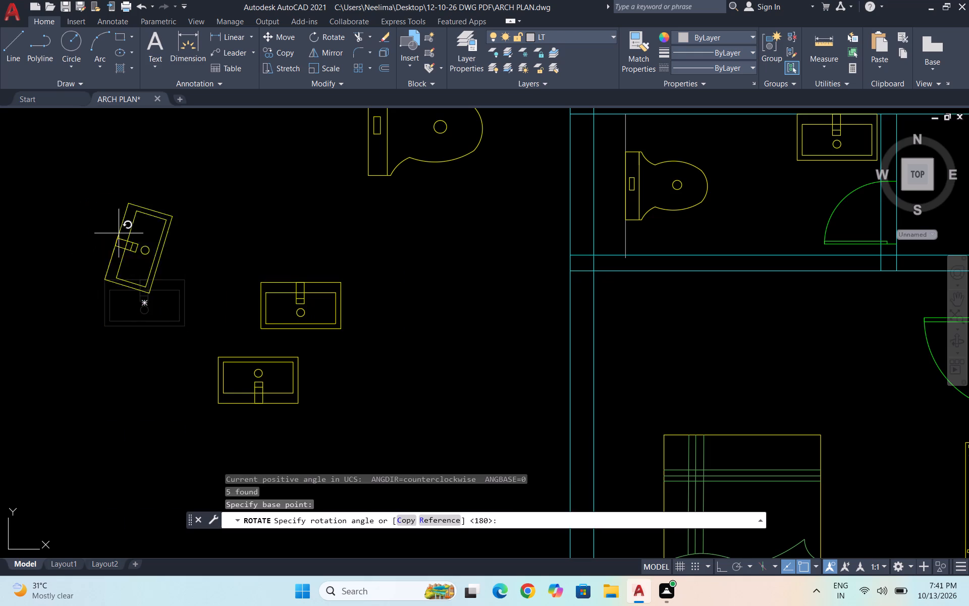
pyautogui.press('F8')
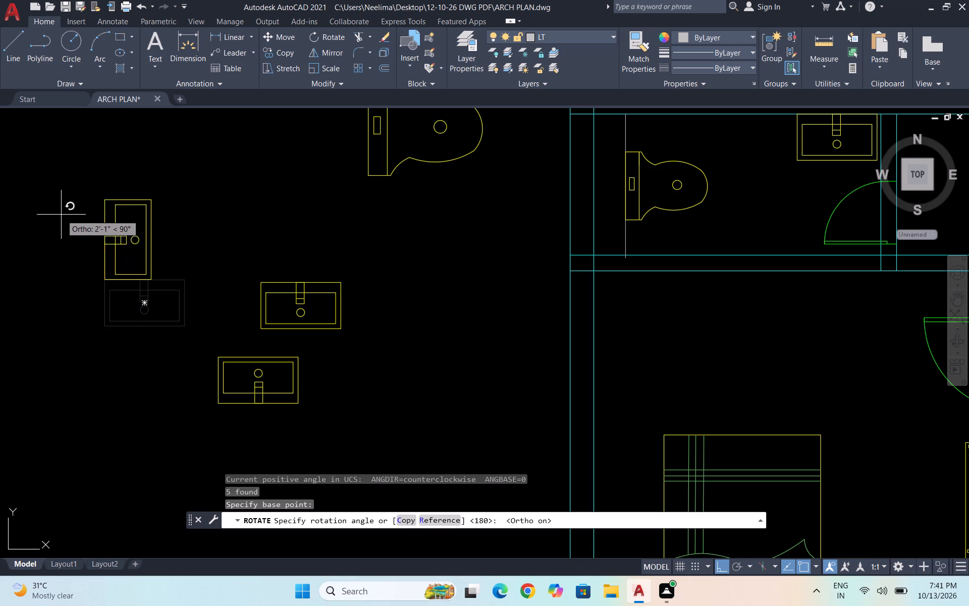
pyautogui.click(61, 215)
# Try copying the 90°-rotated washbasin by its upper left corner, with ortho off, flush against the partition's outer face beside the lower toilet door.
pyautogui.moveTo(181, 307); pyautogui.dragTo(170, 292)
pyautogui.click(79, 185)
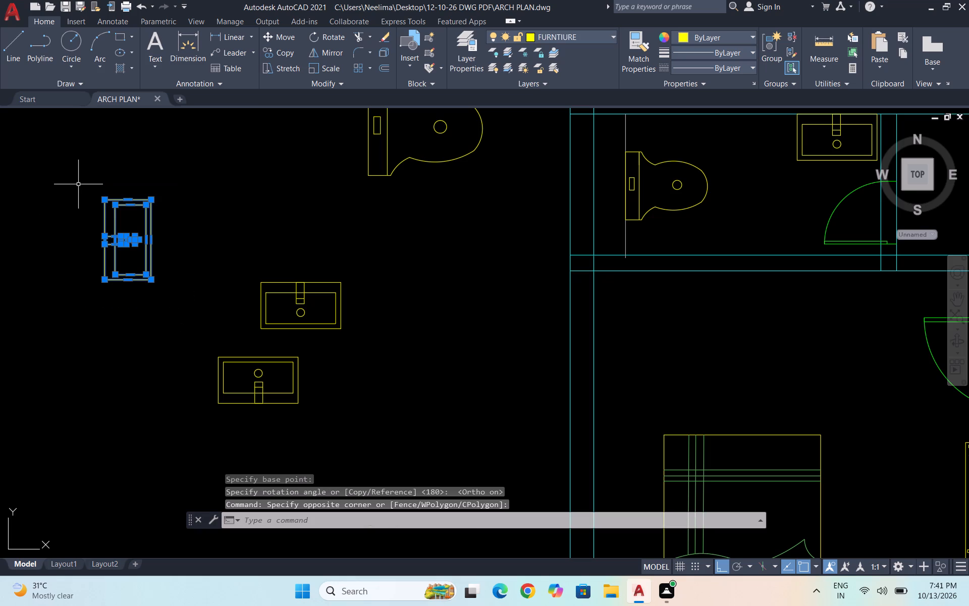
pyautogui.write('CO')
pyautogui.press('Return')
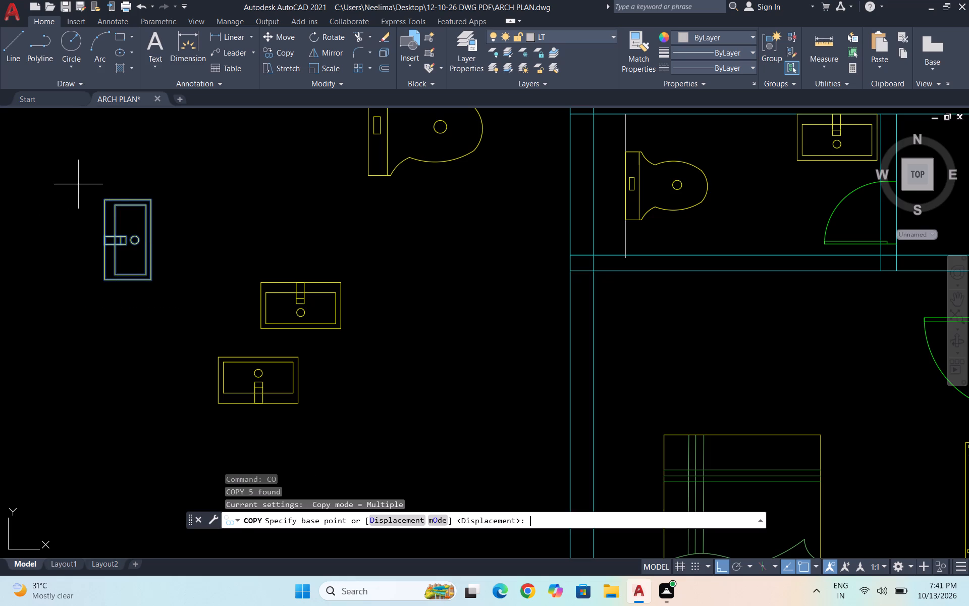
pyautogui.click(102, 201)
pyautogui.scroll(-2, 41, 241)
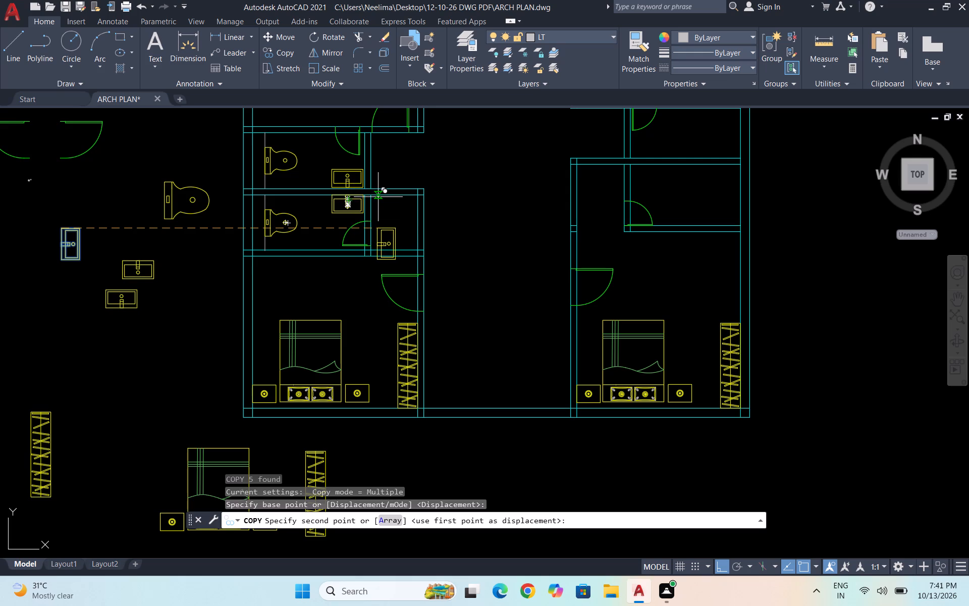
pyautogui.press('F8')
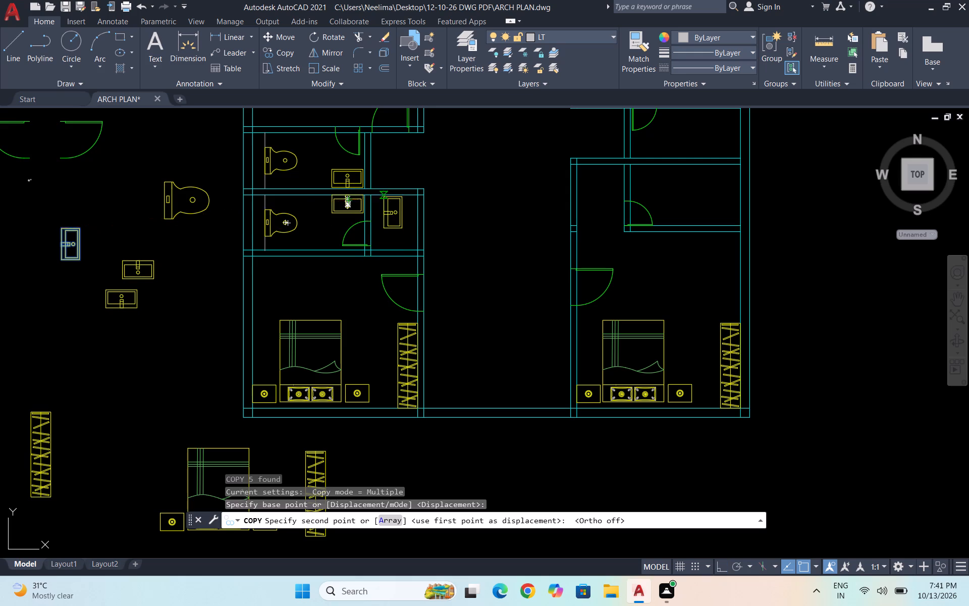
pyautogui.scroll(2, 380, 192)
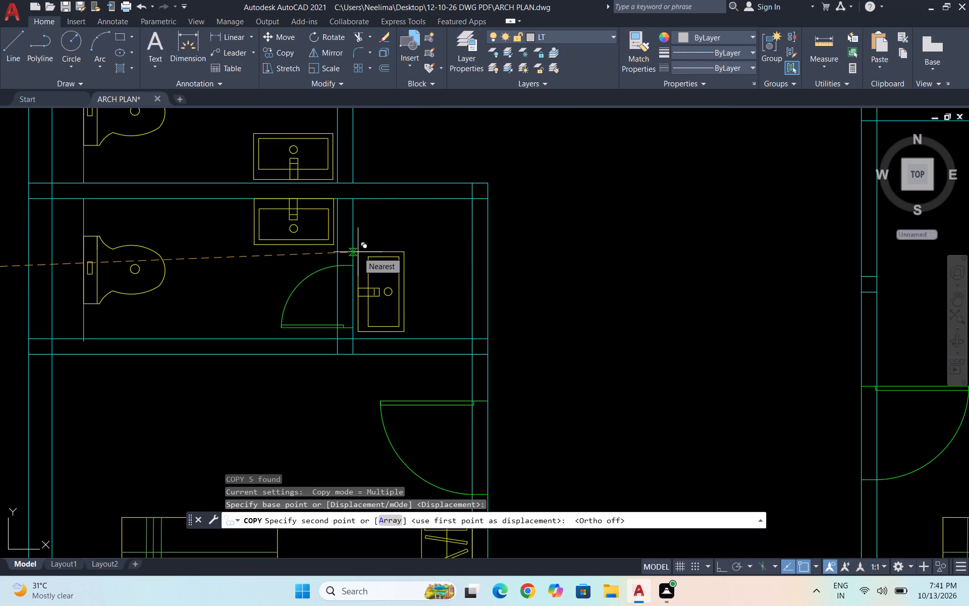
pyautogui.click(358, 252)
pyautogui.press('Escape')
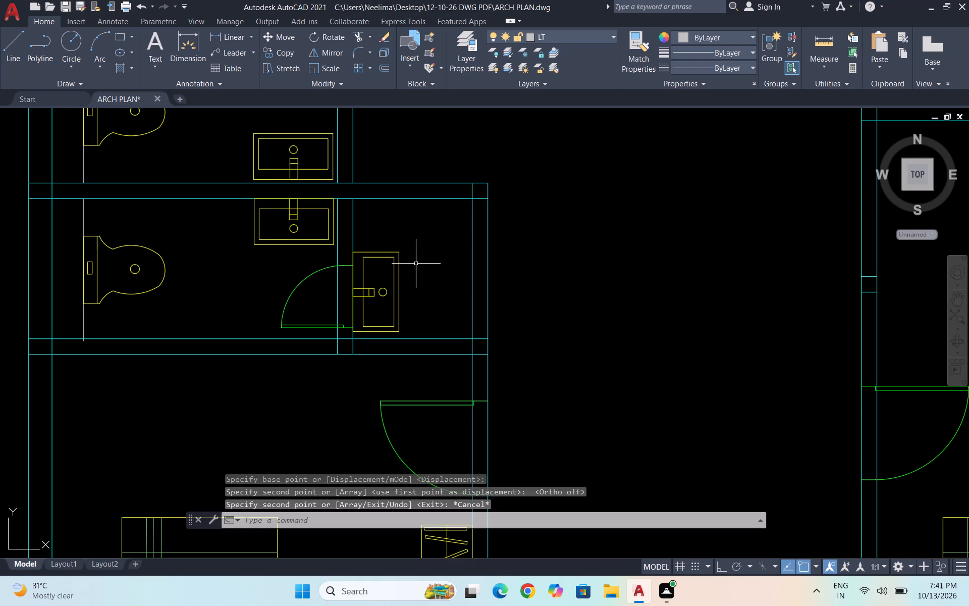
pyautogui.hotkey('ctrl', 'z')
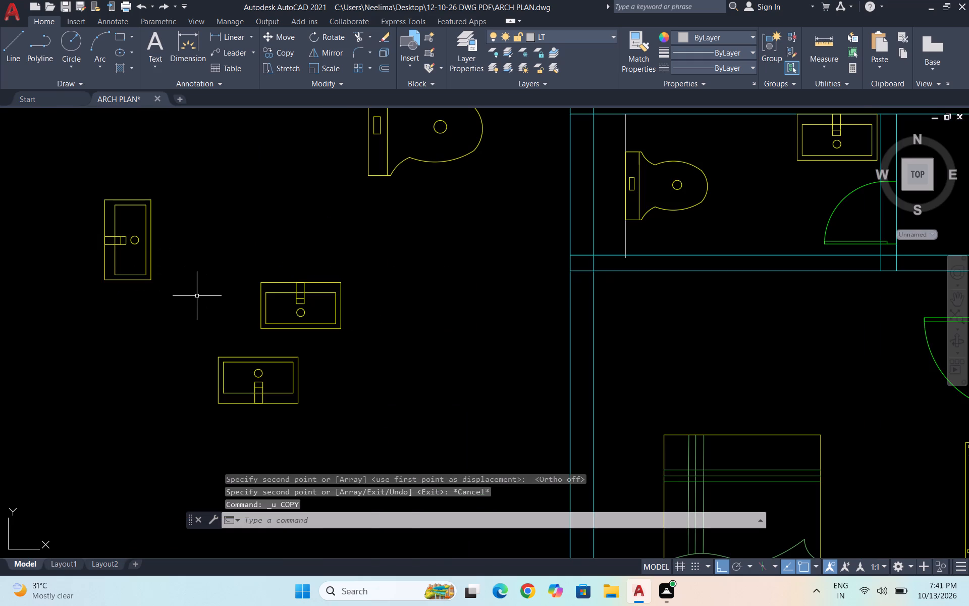
# Copy the 90°-rotated washbasin by its upper left corner into the alcove beside the lower toilet, just off the partition, with ortho off.
pyautogui.moveTo(197, 296); pyautogui.dragTo(189, 295)
pyautogui.click(66, 189)
pyautogui.write('CO')
pyautogui.press('Return')
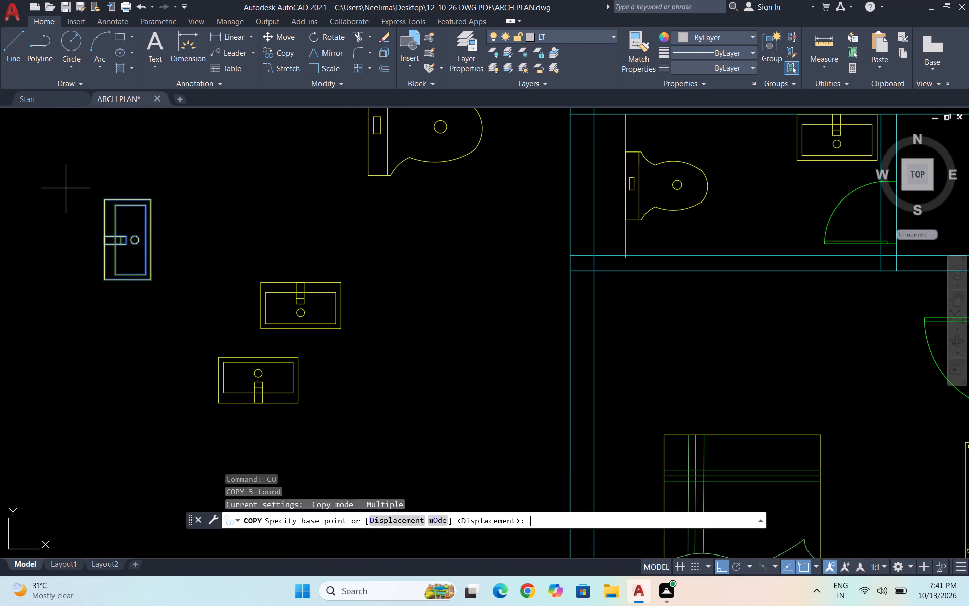
pyautogui.click(106, 199)
pyautogui.scroll(-4, 64, 216)
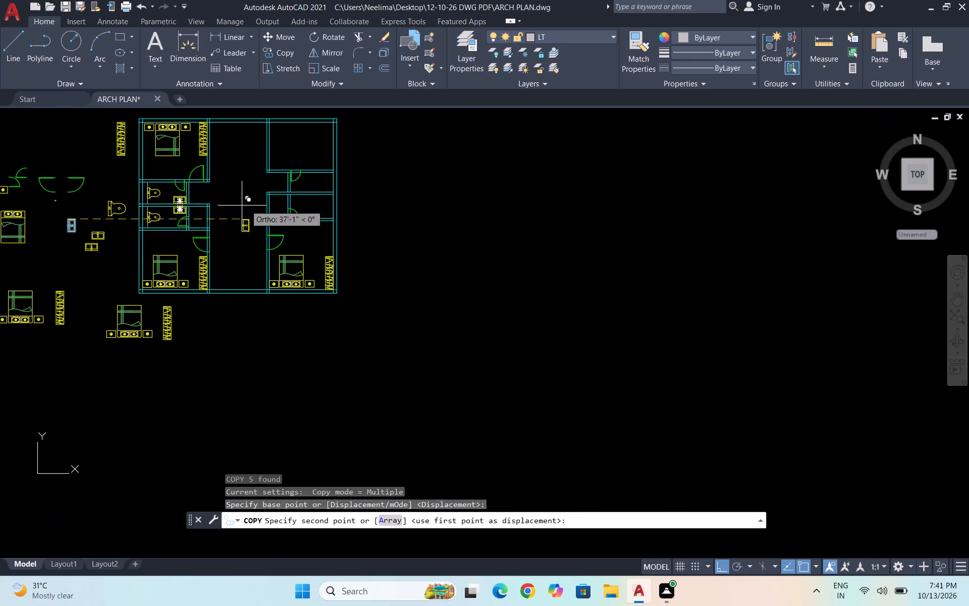
pyautogui.scroll(2, 174, 213)
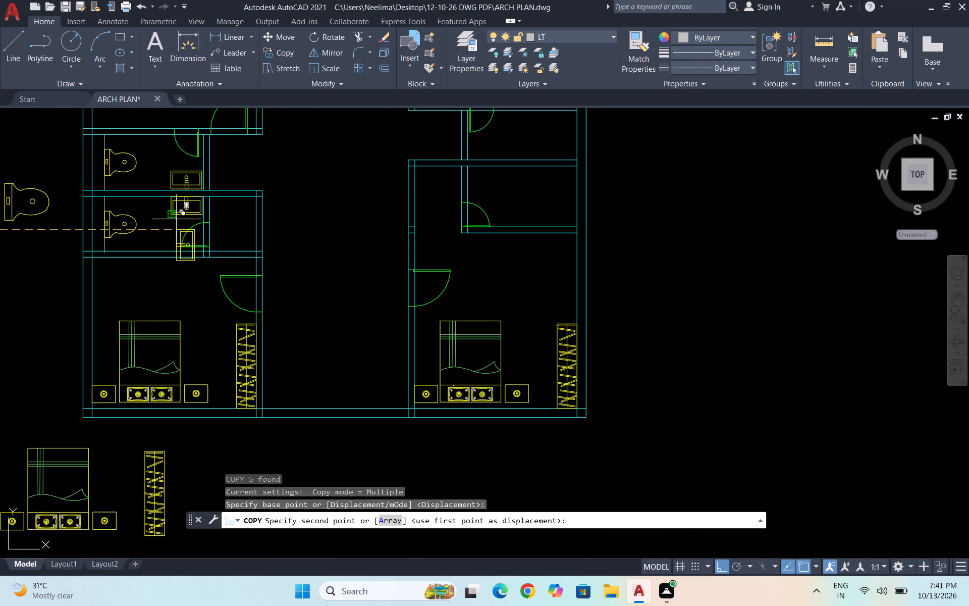
pyautogui.press('F8')
pyautogui.scroll(2, 203, 214)
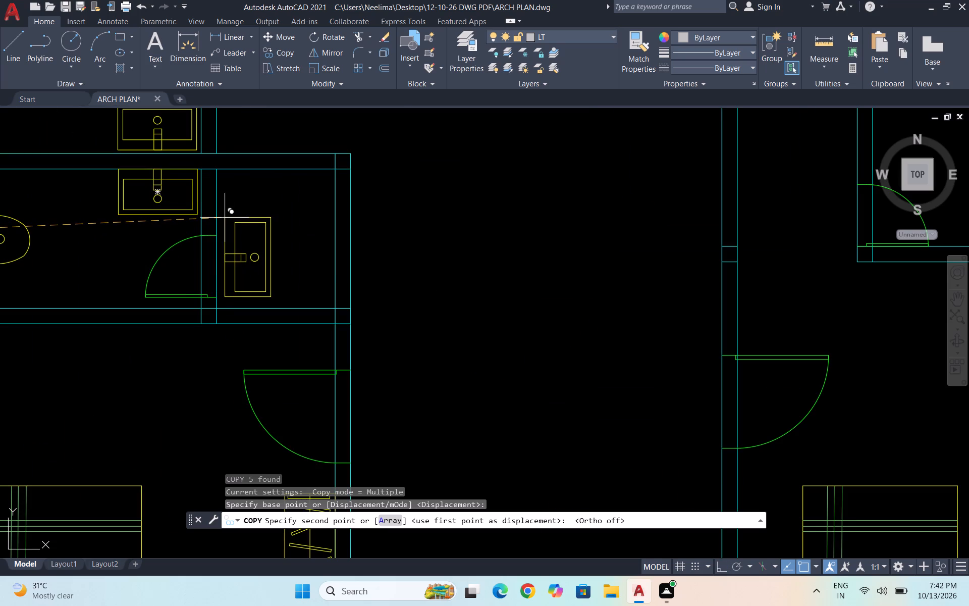
pyautogui.click(225, 218)
pyautogui.press('Escape')
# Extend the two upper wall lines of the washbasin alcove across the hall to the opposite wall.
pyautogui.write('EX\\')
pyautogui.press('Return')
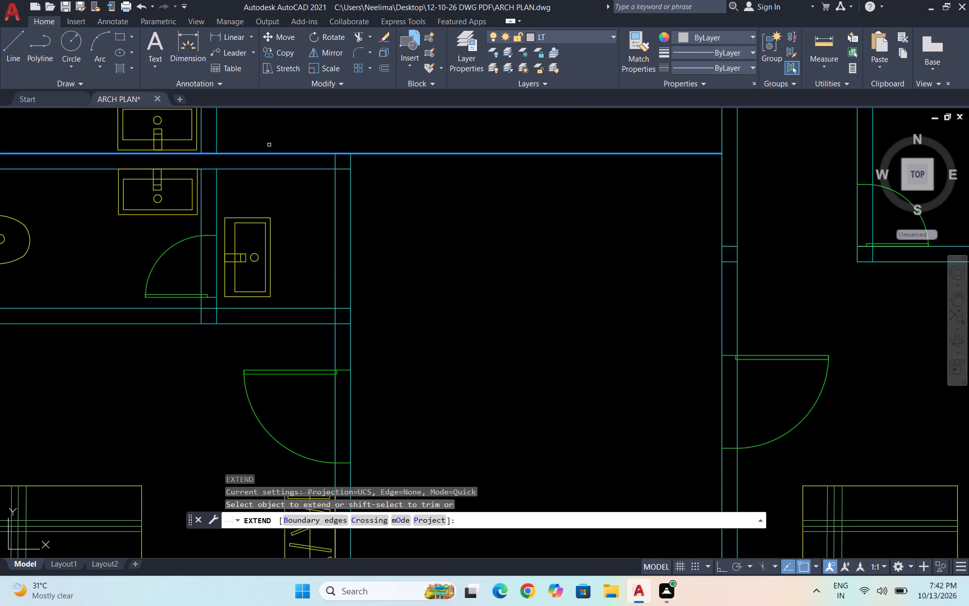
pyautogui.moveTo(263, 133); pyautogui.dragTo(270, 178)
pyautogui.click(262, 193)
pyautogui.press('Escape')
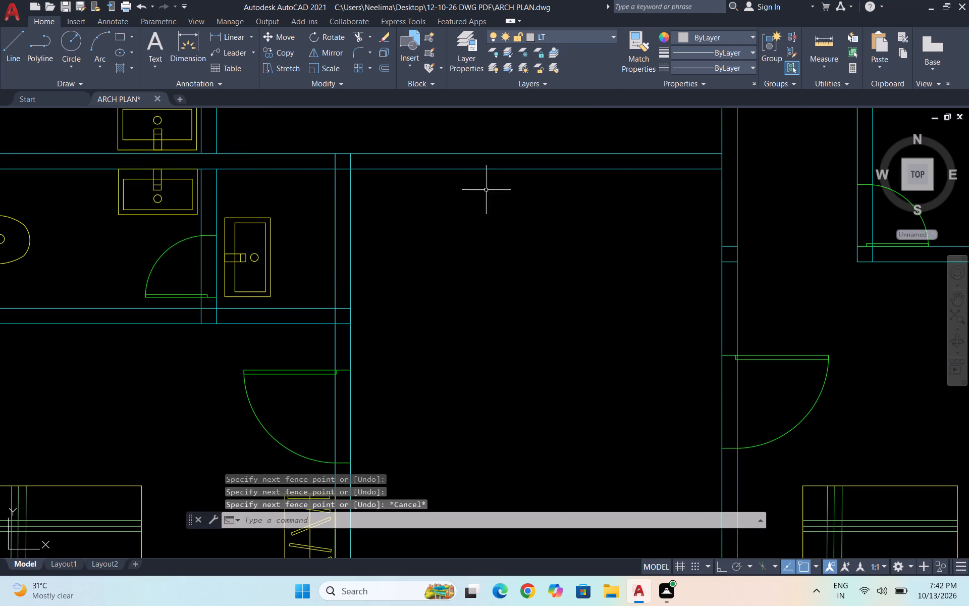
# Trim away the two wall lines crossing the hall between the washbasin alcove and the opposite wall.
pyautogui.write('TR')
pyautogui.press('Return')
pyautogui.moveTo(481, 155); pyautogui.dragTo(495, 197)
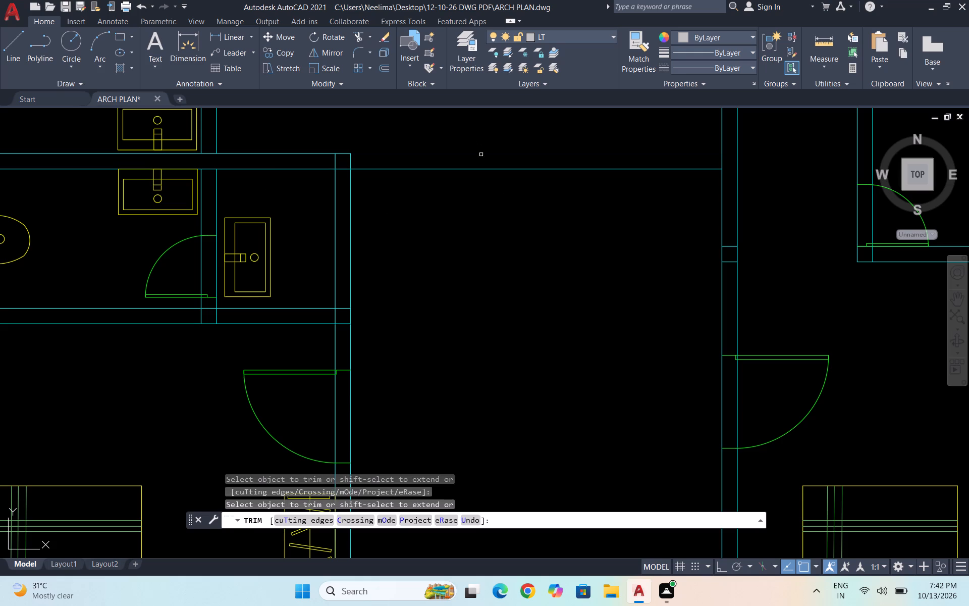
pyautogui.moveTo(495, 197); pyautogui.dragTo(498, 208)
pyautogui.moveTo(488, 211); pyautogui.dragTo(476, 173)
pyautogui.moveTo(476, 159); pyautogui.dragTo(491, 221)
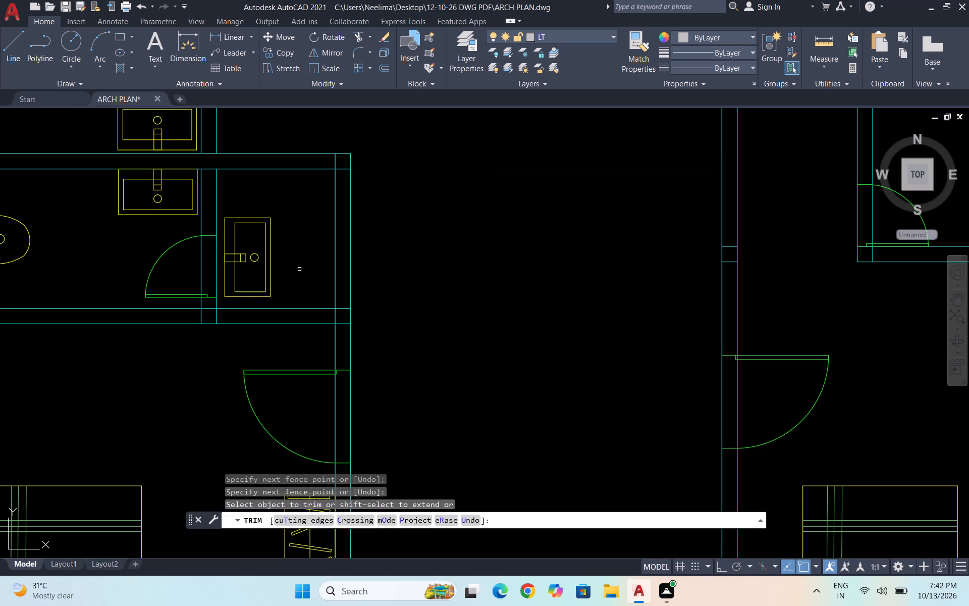
# Extend the toilet partition's lines across the wall between the two toilet rooms.
pyautogui.keyDown('shift'); pyautogui.click(203, 149); pyautogui.keyUp('shift')
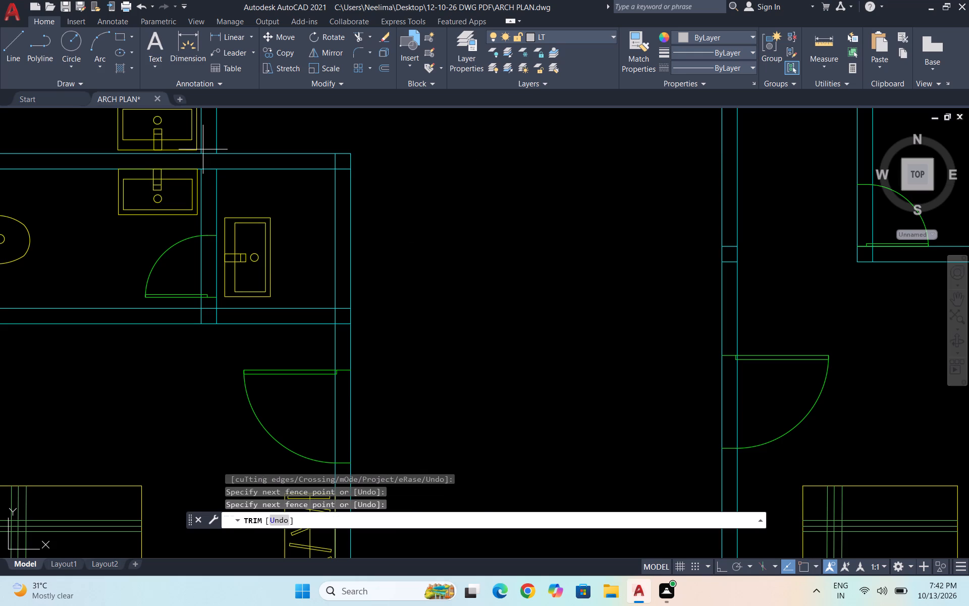
pyautogui.keyDown('shift'); pyautogui.click(224, 144); pyautogui.keyUp('shift')
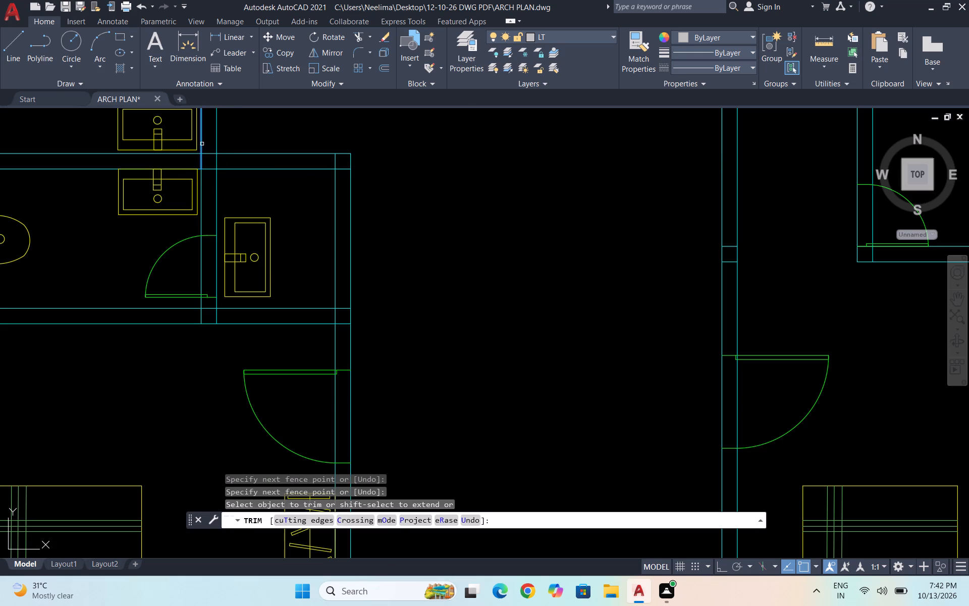
pyautogui.keyDown('shift'); pyautogui.click(202, 144); pyautogui.keyUp('shift')
pyautogui.scroll(-2, 455, 191)
pyautogui.press('Escape')
pyautogui.press('Escape')
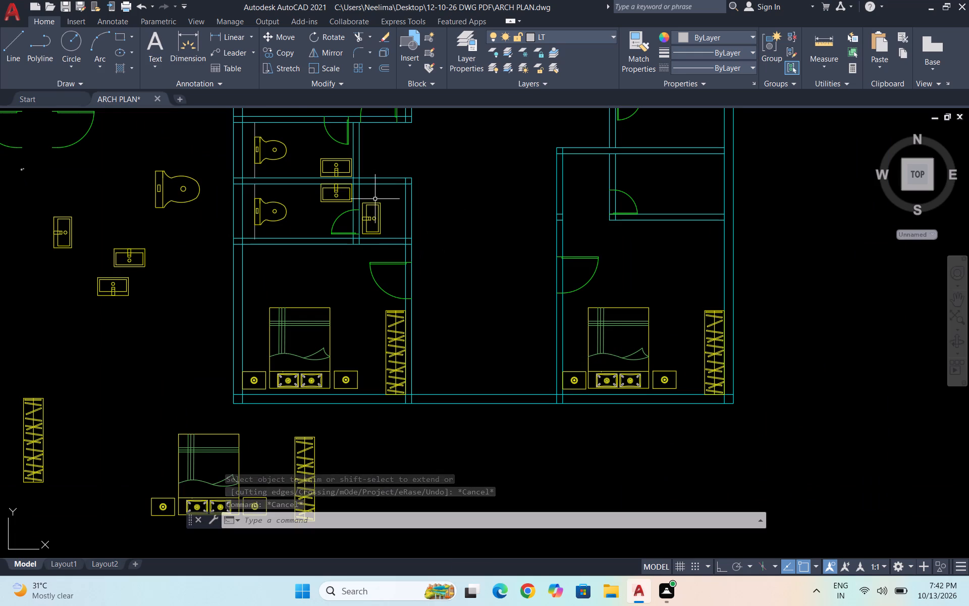
# Trim away the washbasin alcove's upper wall and its hall-side wall, including the leftover stubs, to open the alcove to the hall.
pyautogui.scroll(-1, 374, 194)
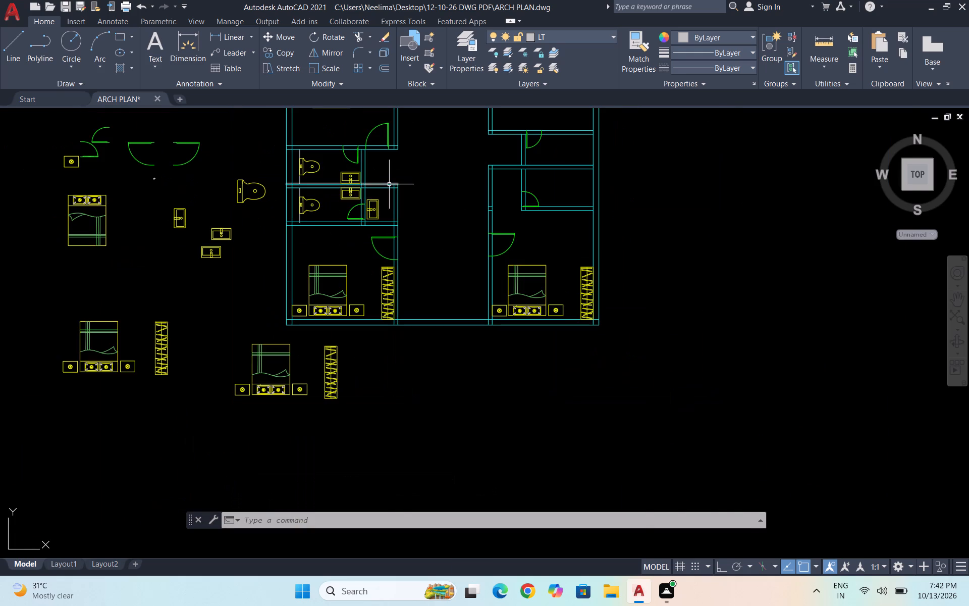
pyautogui.scroll(2, 384, 184)
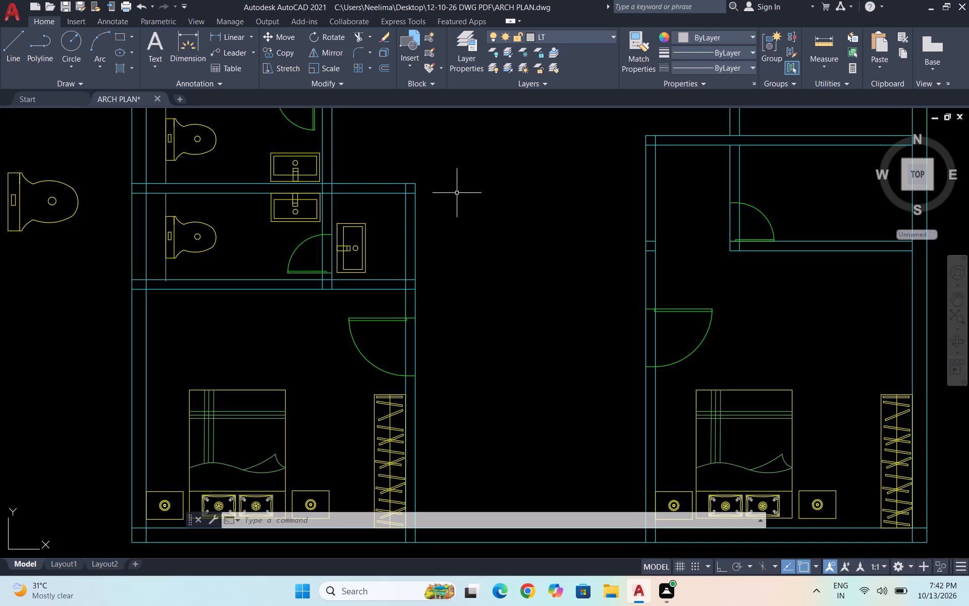
pyautogui.write('TR')
pyautogui.press('Return')
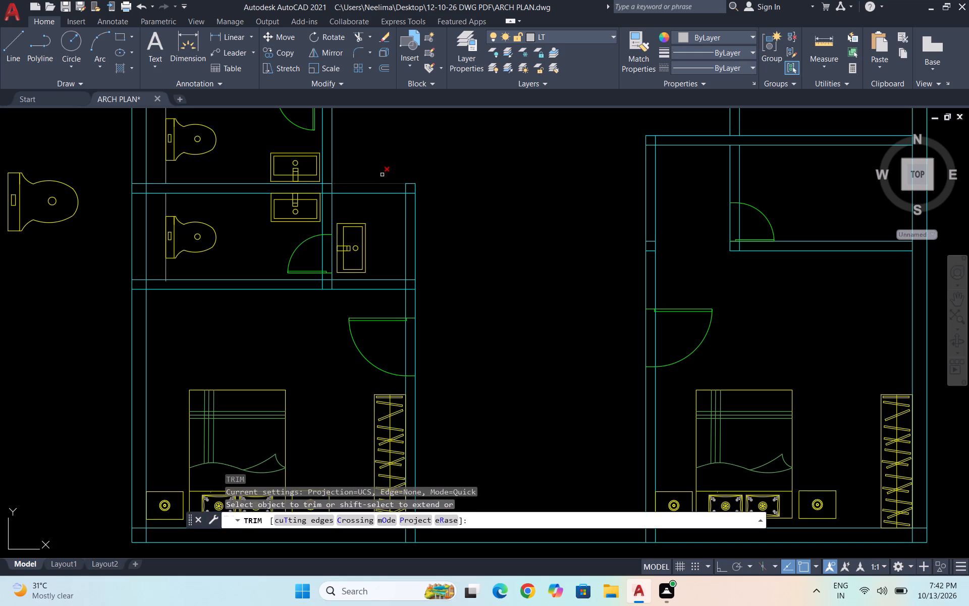
pyautogui.moveTo(382, 173); pyautogui.dragTo(381, 215)
pyautogui.moveTo(384, 214); pyautogui.dragTo(449, 225)
pyautogui.moveTo(413, 176); pyautogui.dragTo(420, 223)
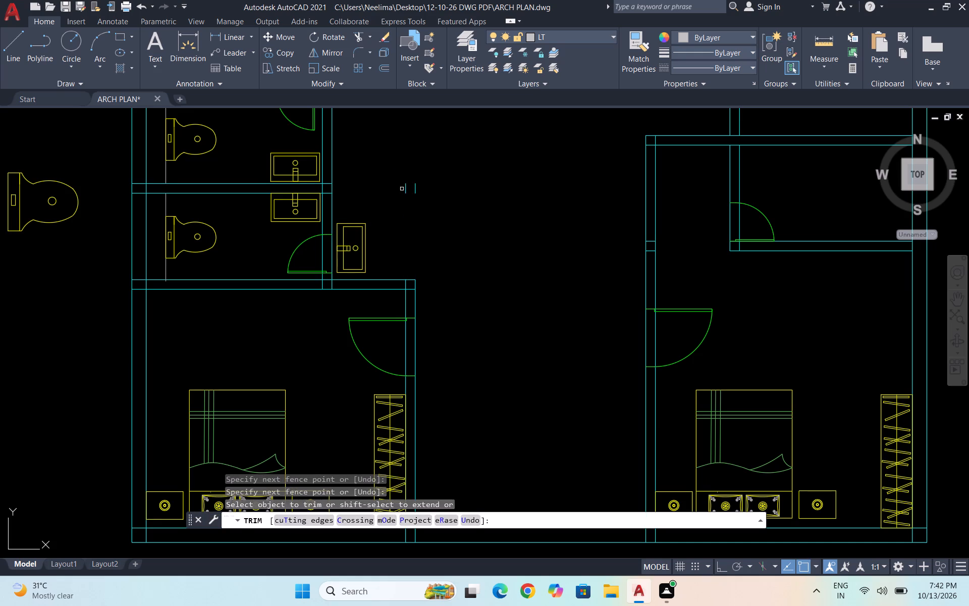
pyautogui.moveTo(402, 189); pyautogui.dragTo(436, 188)
pyautogui.scroll(-1, 391, 233)
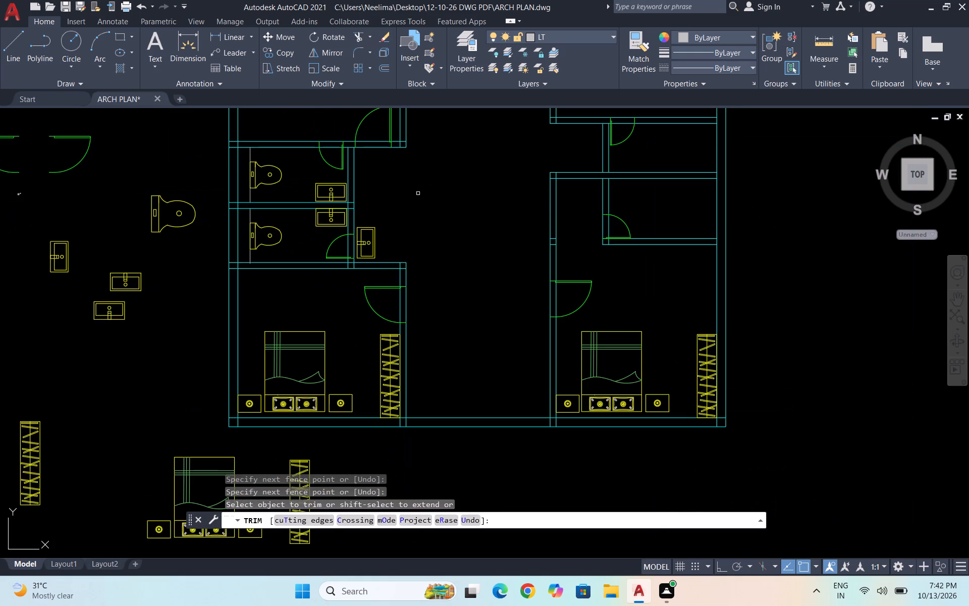
pyautogui.press('Escape')
pyautogui.press('Escape')
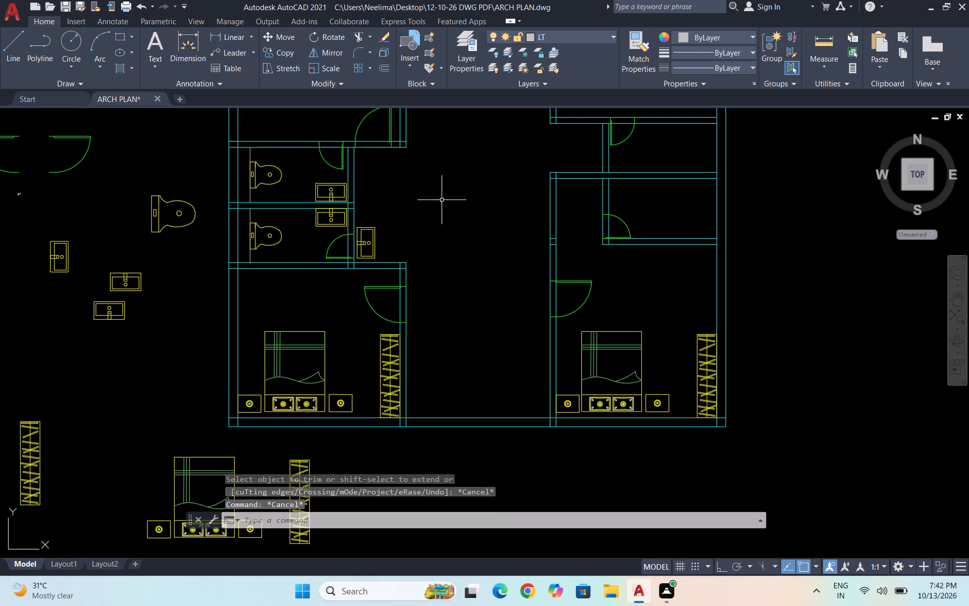
# Move the upper left bedroom's door along its wall closer to the room's lower right corner.
pyautogui.scroll(1, 424, 160)
pyautogui.scroll(-2, 391, 182)
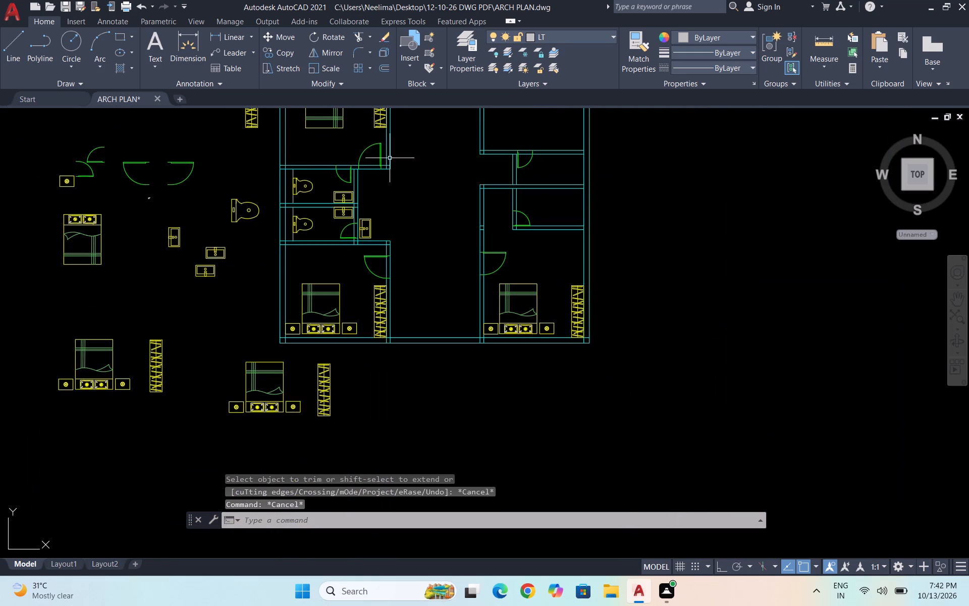
pyautogui.scroll(3, 379, 144)
pyautogui.click(395, 184)
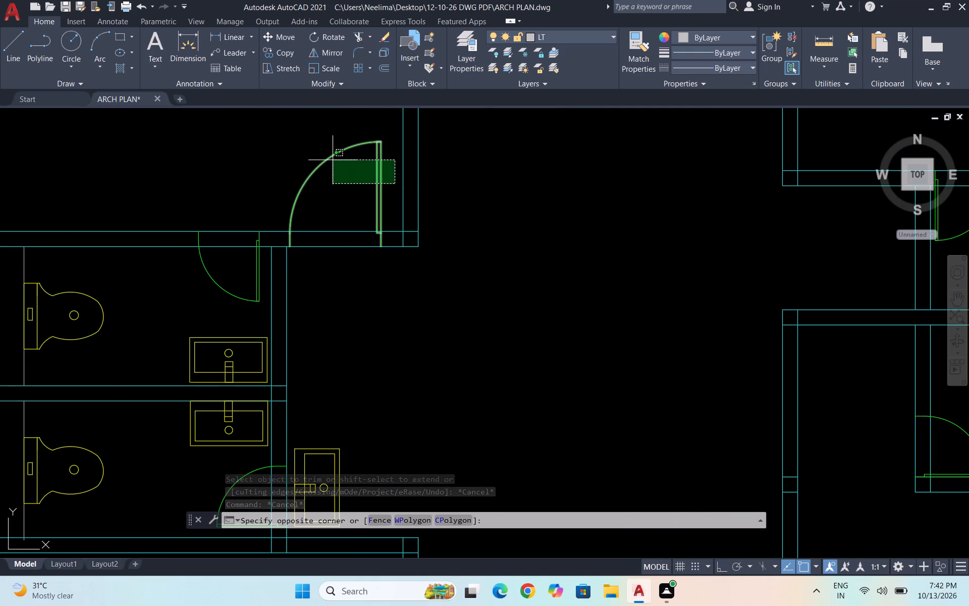
pyautogui.click(333, 160)
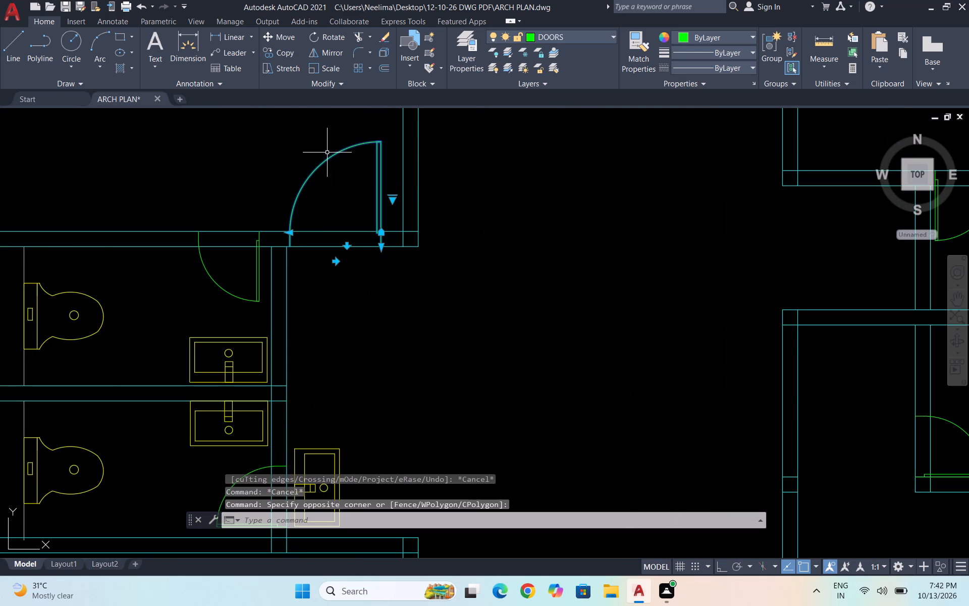
pyautogui.press('m')
pyautogui.press('Return')
pyautogui.scroll(3, 410, 232)
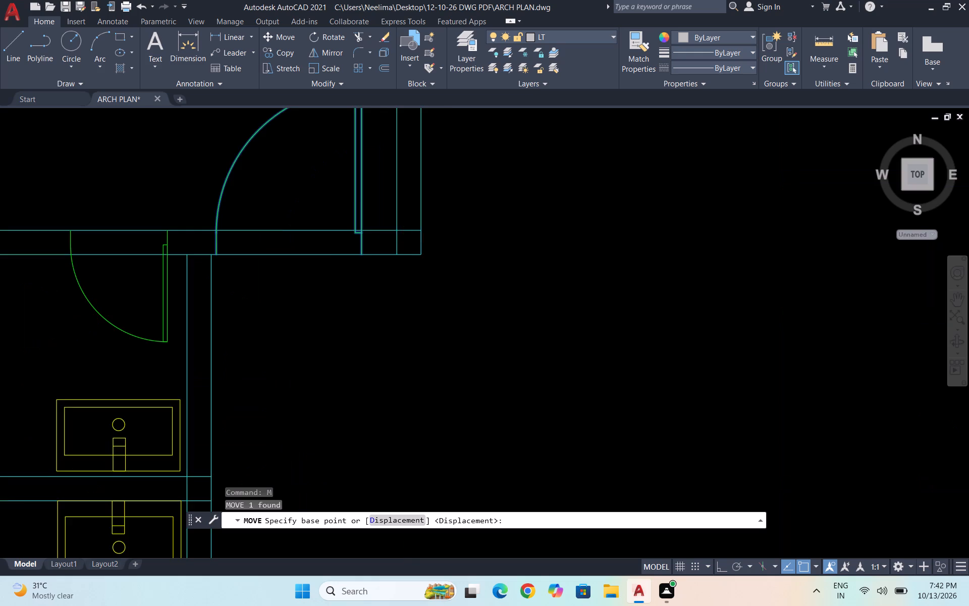
pyautogui.click(301, 283)
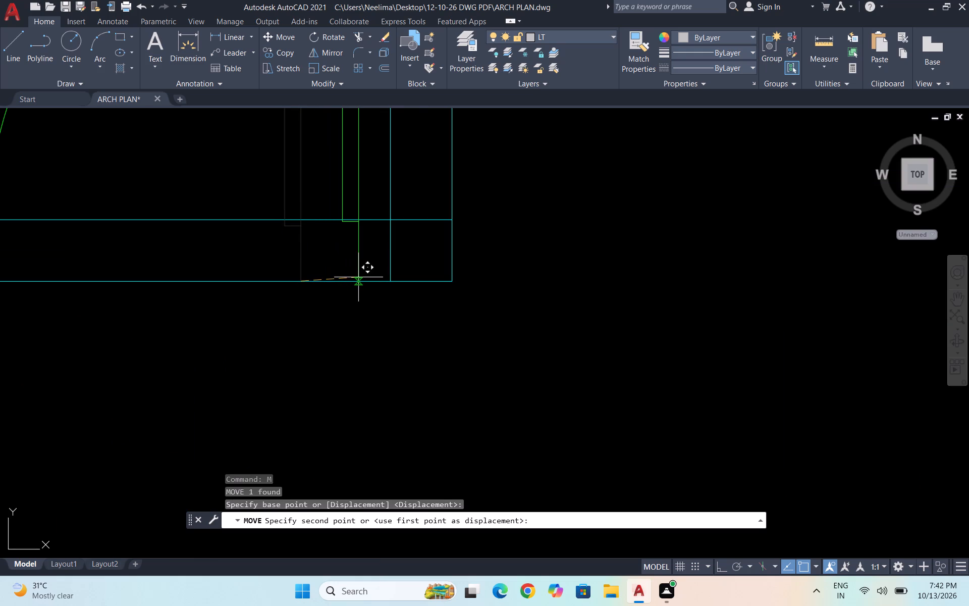
pyautogui.click(358, 277)
pyautogui.scroll(-2, 530, 247)
pyautogui.press('Escape')
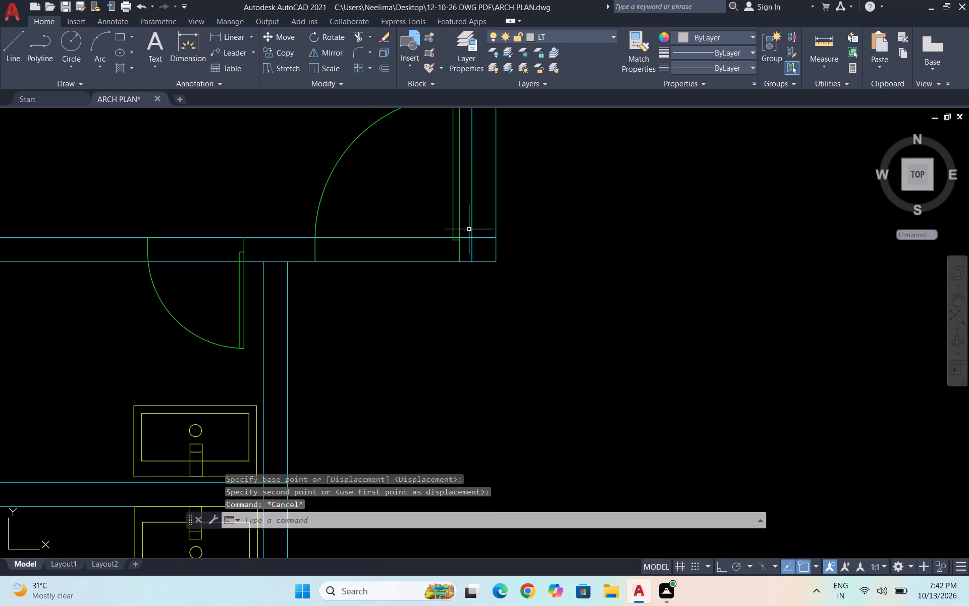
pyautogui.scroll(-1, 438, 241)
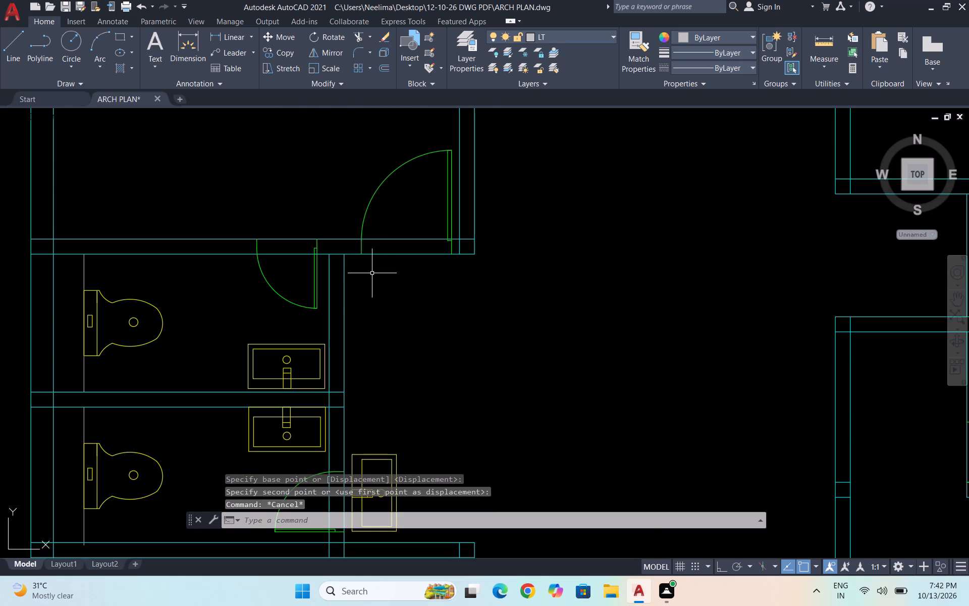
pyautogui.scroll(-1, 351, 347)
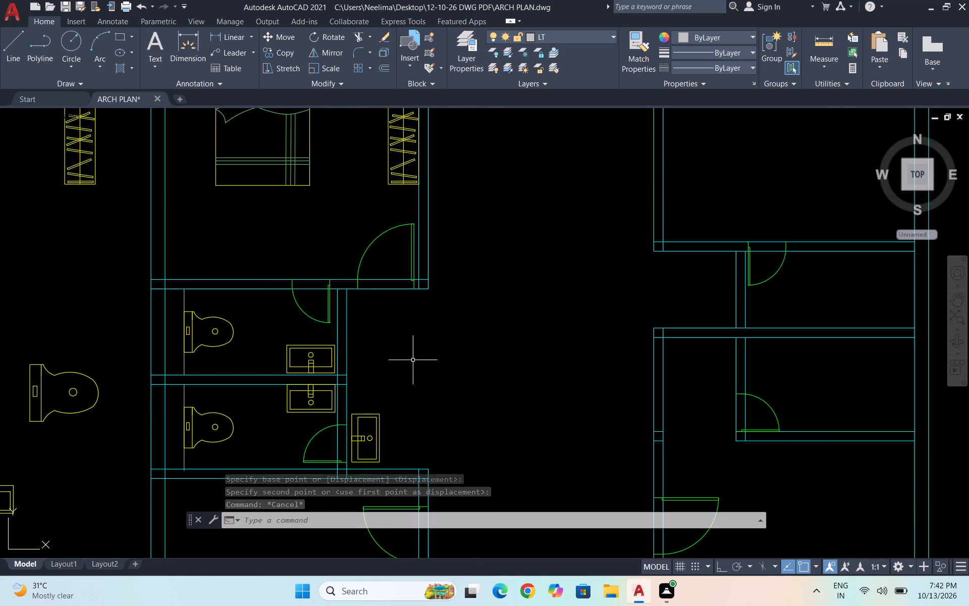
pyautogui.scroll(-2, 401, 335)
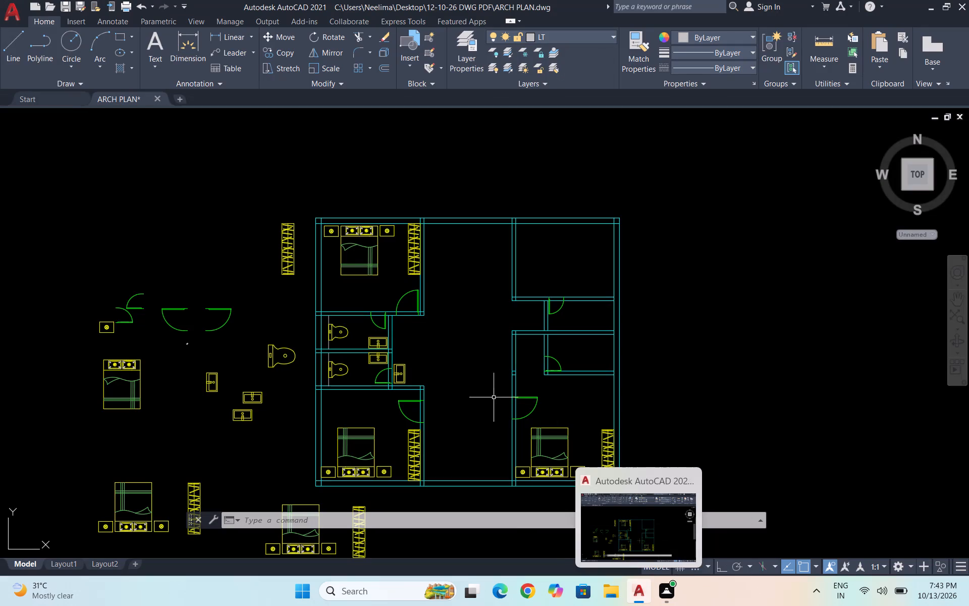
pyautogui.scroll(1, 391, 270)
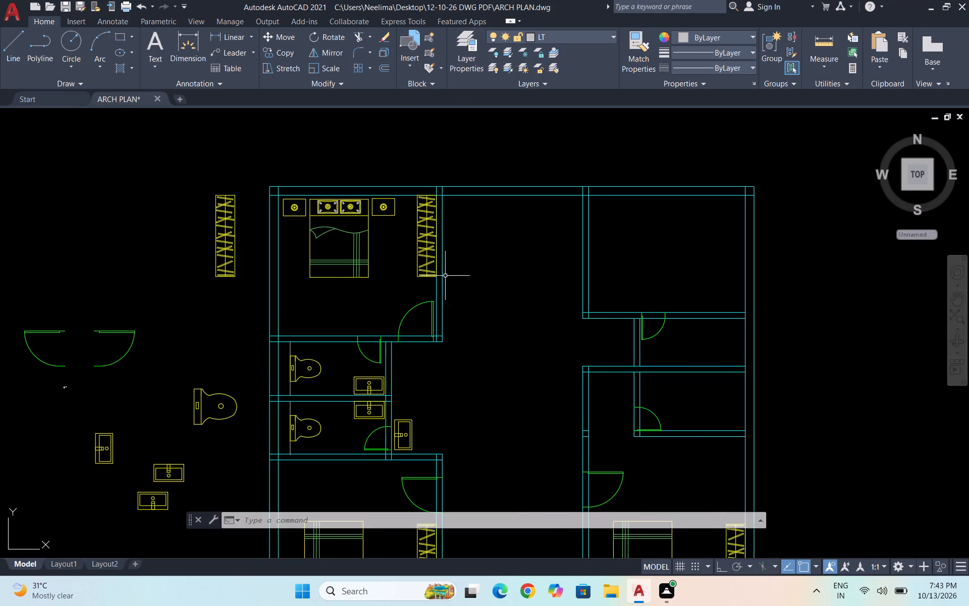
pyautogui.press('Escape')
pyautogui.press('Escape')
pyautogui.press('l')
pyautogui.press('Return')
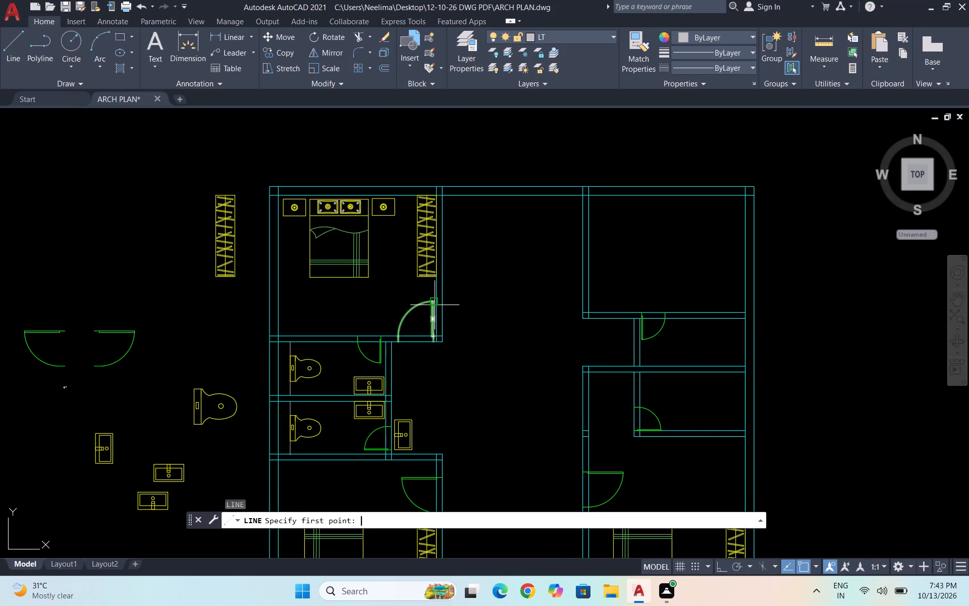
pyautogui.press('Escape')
# On the WALLS layer, draw a line across the wall thickness at each side of the upper left bedroom's door opening.
pyautogui.click(579, 39)
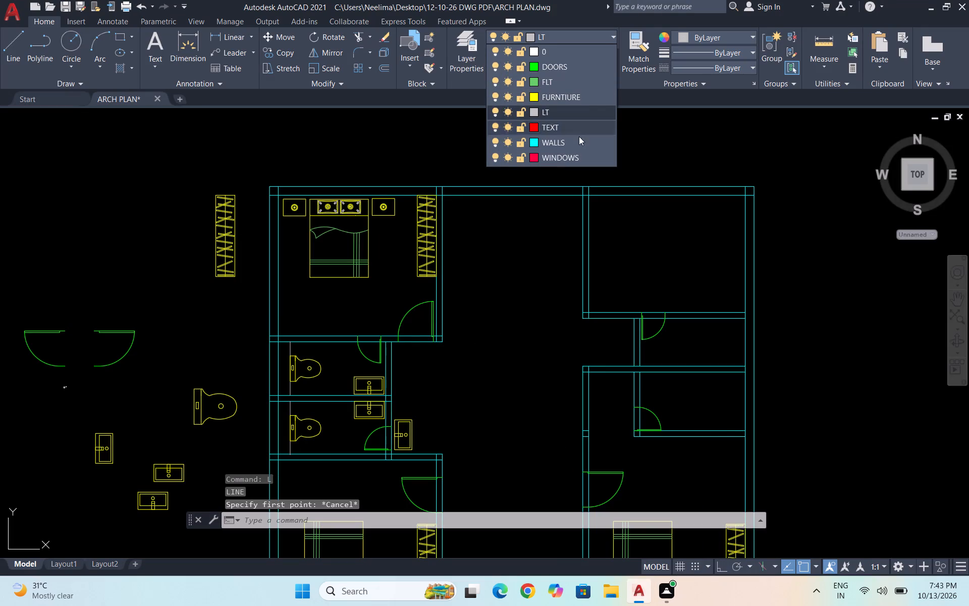
pyautogui.click(579, 144)
pyautogui.scroll(3, 426, 347)
pyautogui.press('l')
pyautogui.press('Return')
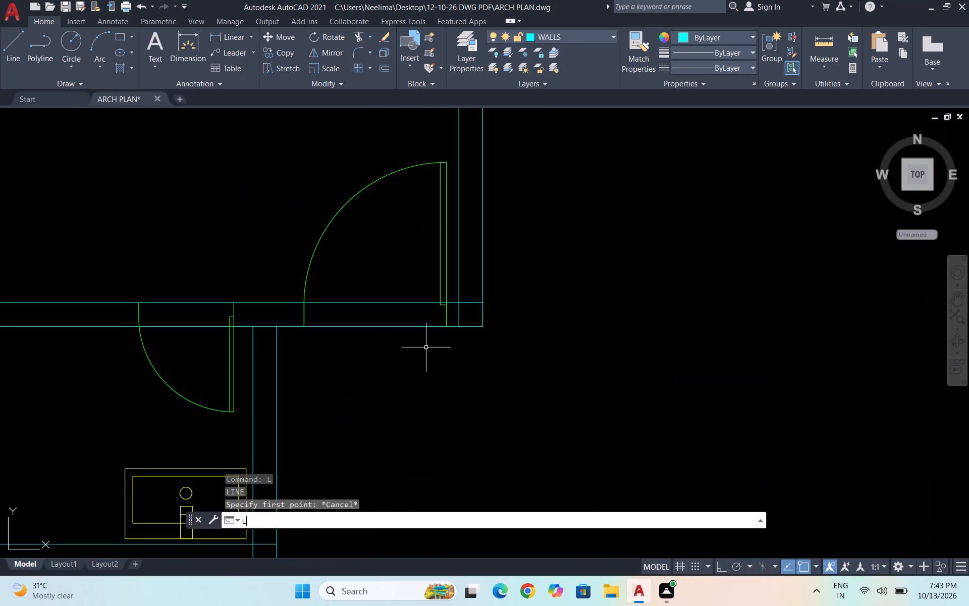
pyautogui.click(305, 324)
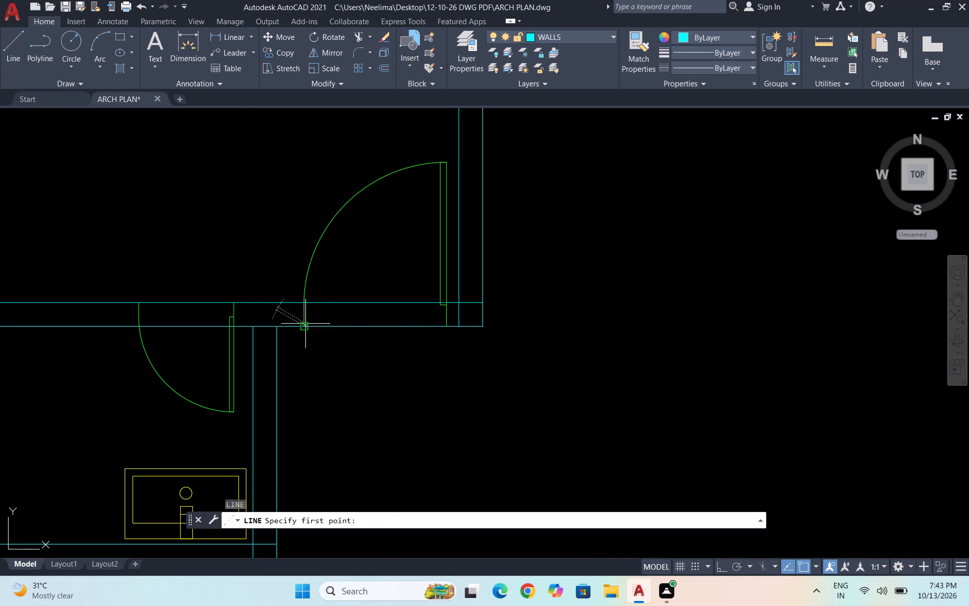
pyautogui.click(303, 301)
pyautogui.press('Escape')
pyautogui.press('space')
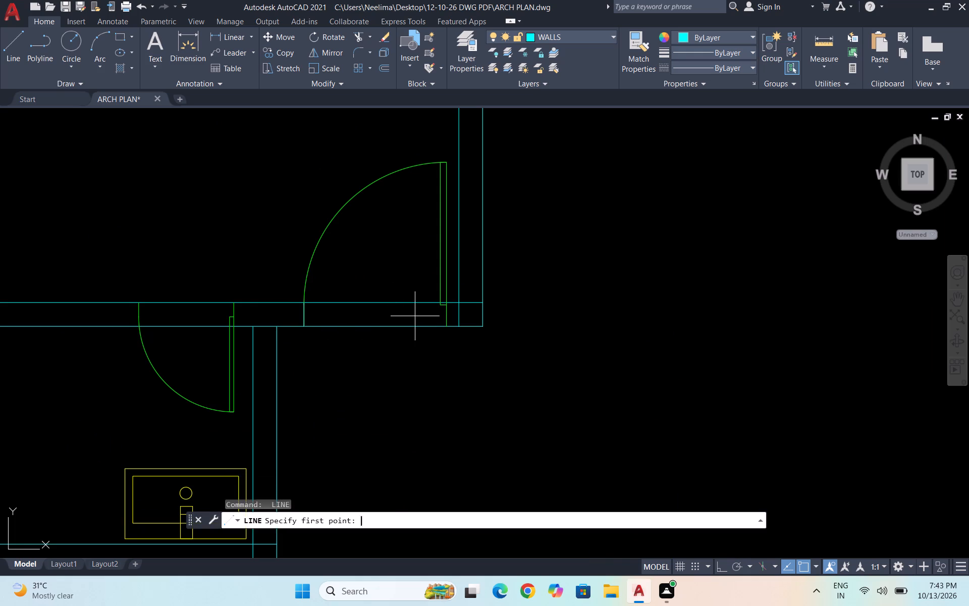
pyautogui.click(448, 327)
pyautogui.scroll(1, 450, 305)
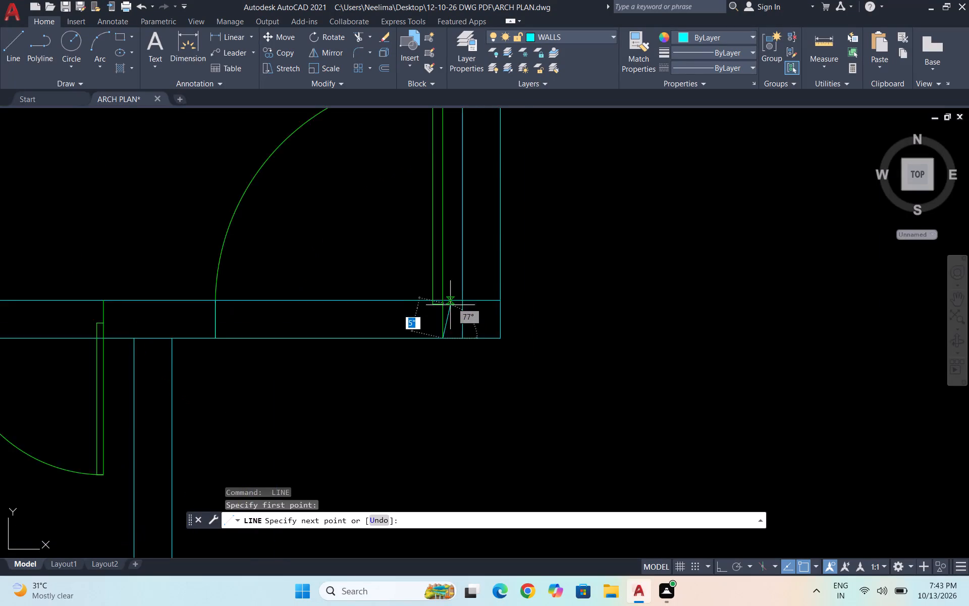
pyautogui.scroll(1, 450, 305)
pyautogui.click(435, 294)
pyautogui.press('space')
pyautogui.scroll(-3, 481, 248)
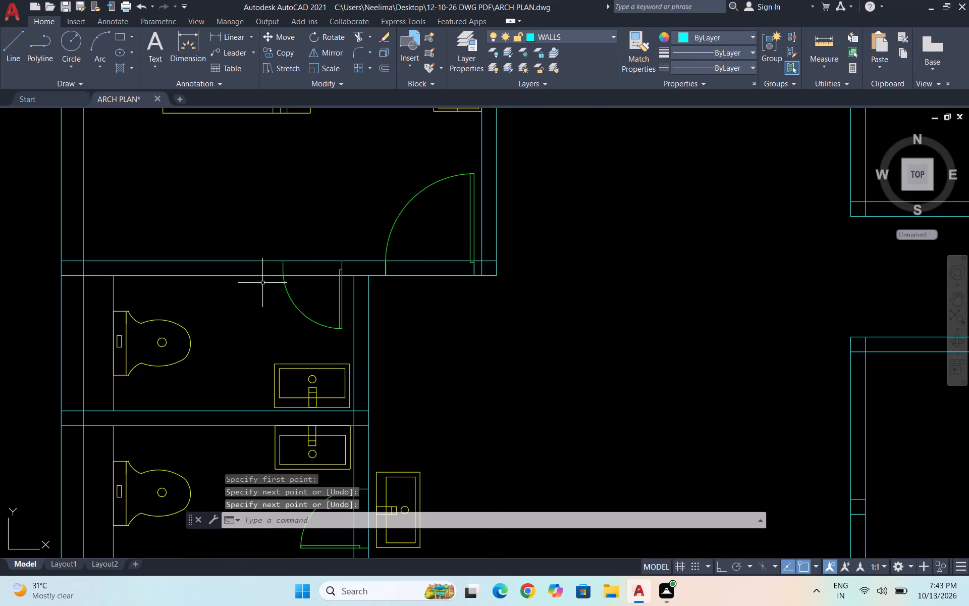
# Draw a wall line across the wall thickness at each side of the upper left toilet's door opening.
pyautogui.scroll(2, 262, 280)
pyautogui.press('space')
pyautogui.click(462, 233)
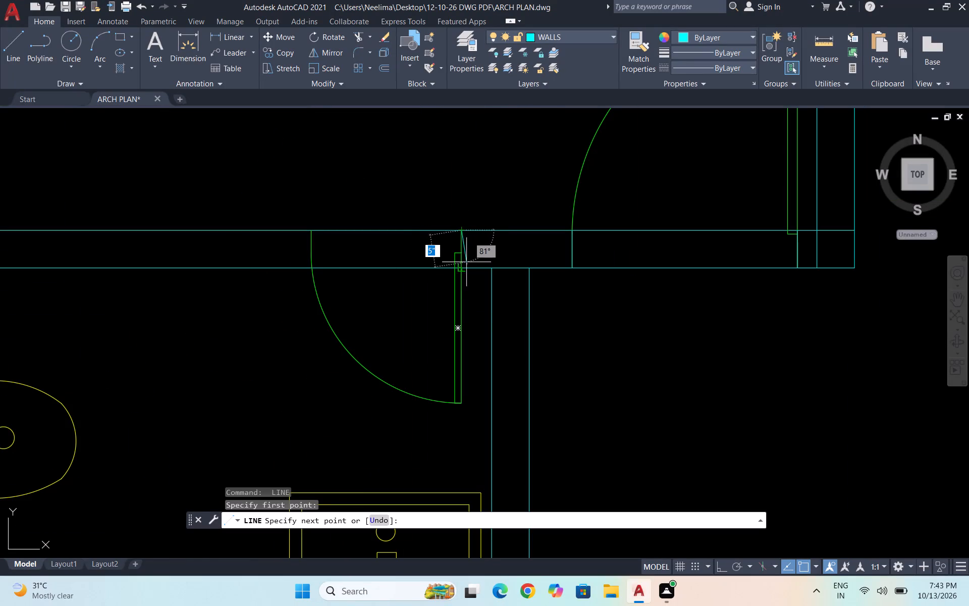
pyautogui.click(463, 271)
pyautogui.press('space')
pyautogui.press('space')
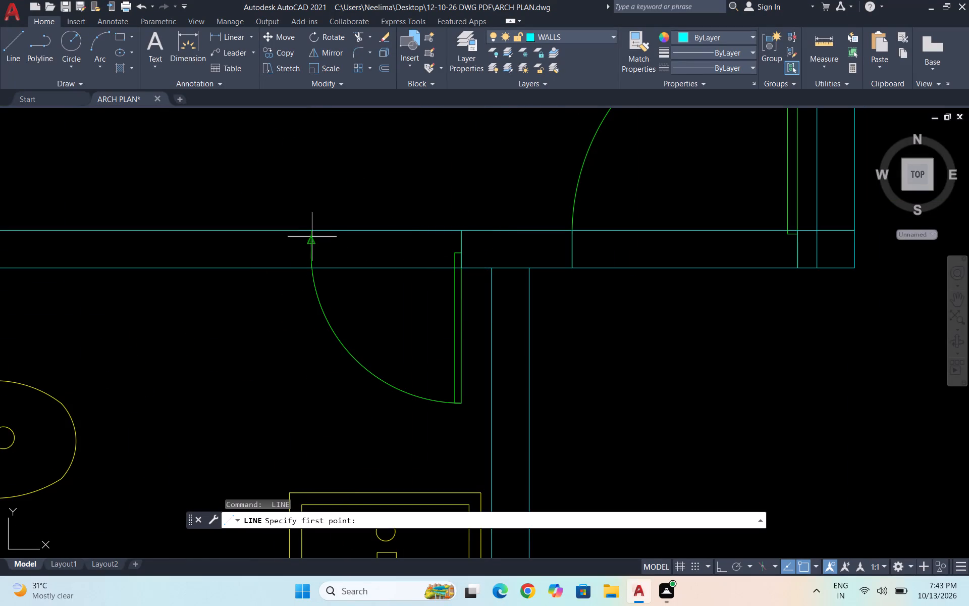
pyautogui.click(312, 235)
pyautogui.click(312, 267)
pyautogui.press('space')
pyautogui.scroll(-3, 333, 223)
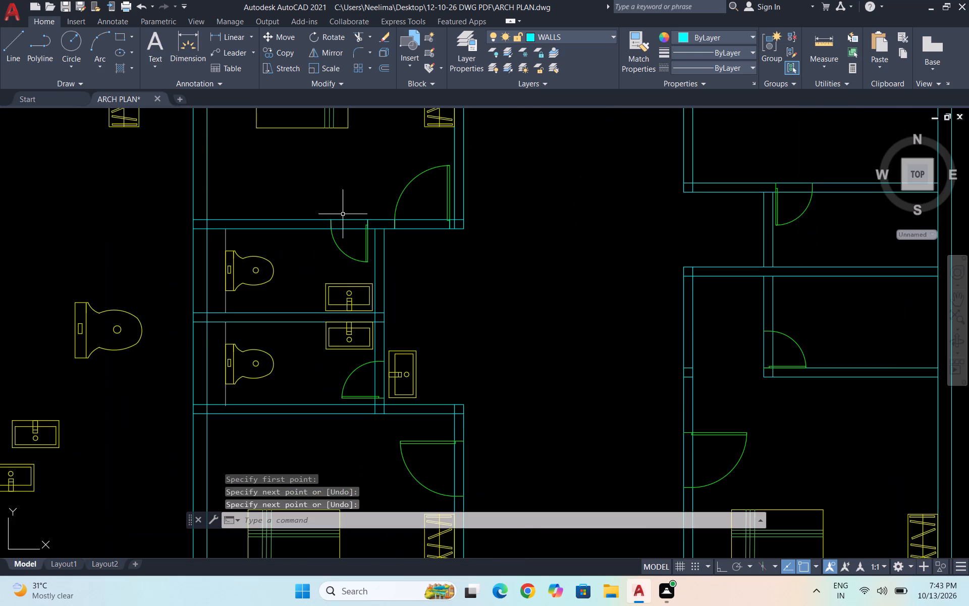
# Draw a wall line across the wall thickness at both ends of the lower left toilet's door opening, beside the open washbasin.
pyautogui.scroll(3, 376, 395)
pyautogui.press('space')
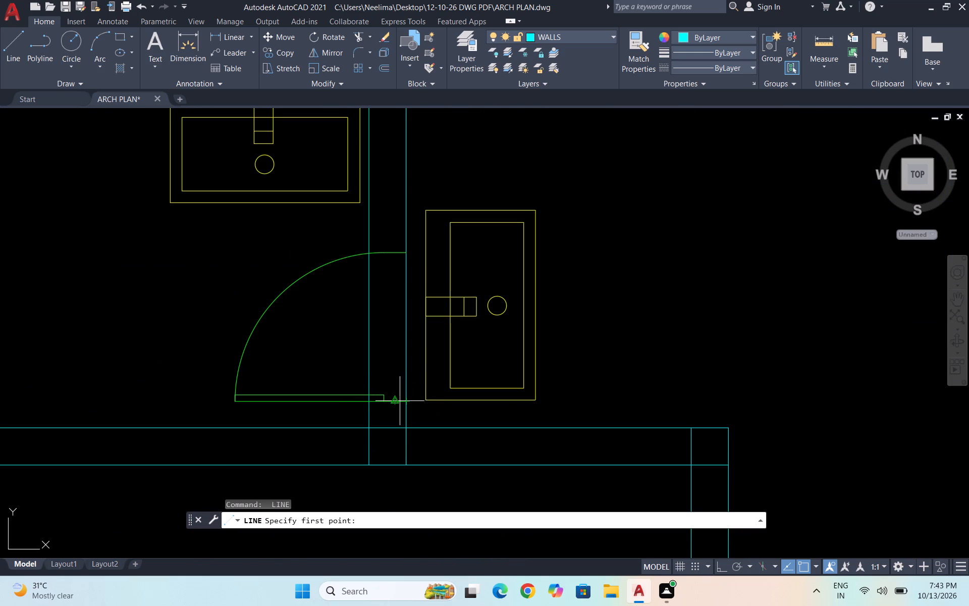
pyautogui.click(405, 402)
pyautogui.click(369, 401)
pyautogui.press('space')
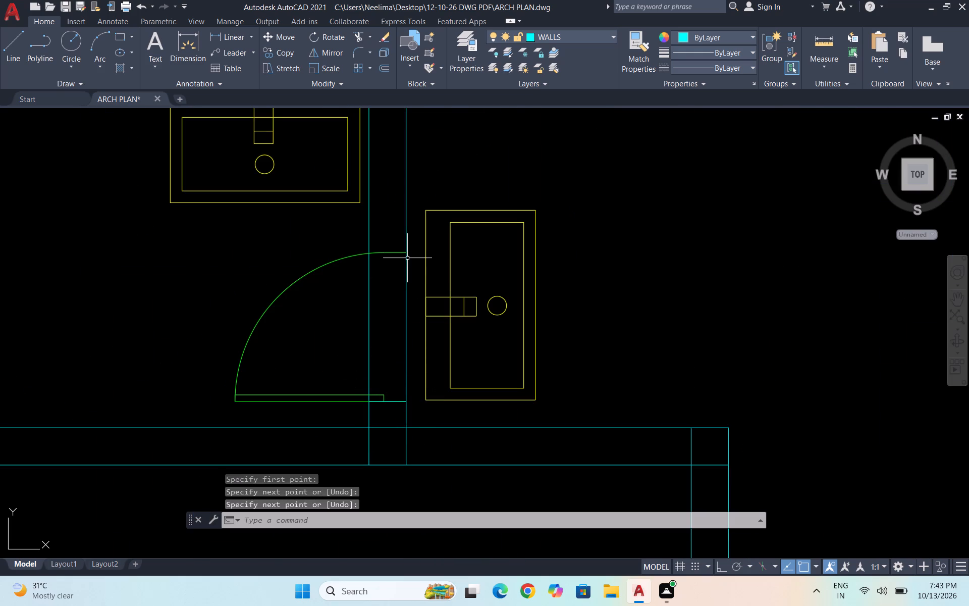
pyautogui.press('space')
pyautogui.click(405, 254)
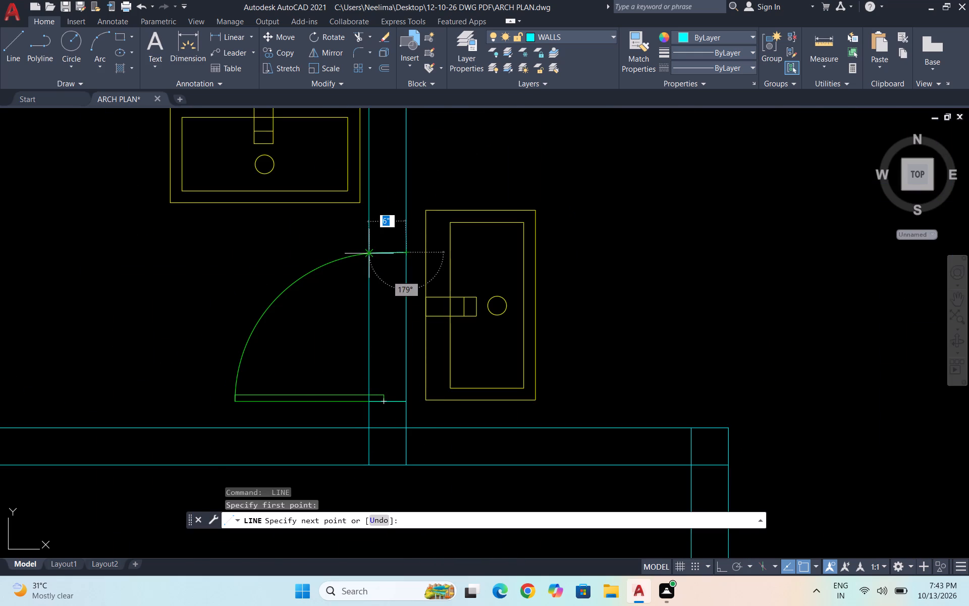
pyautogui.click(369, 253)
pyautogui.press('space')
pyautogui.scroll(-2, 392, 212)
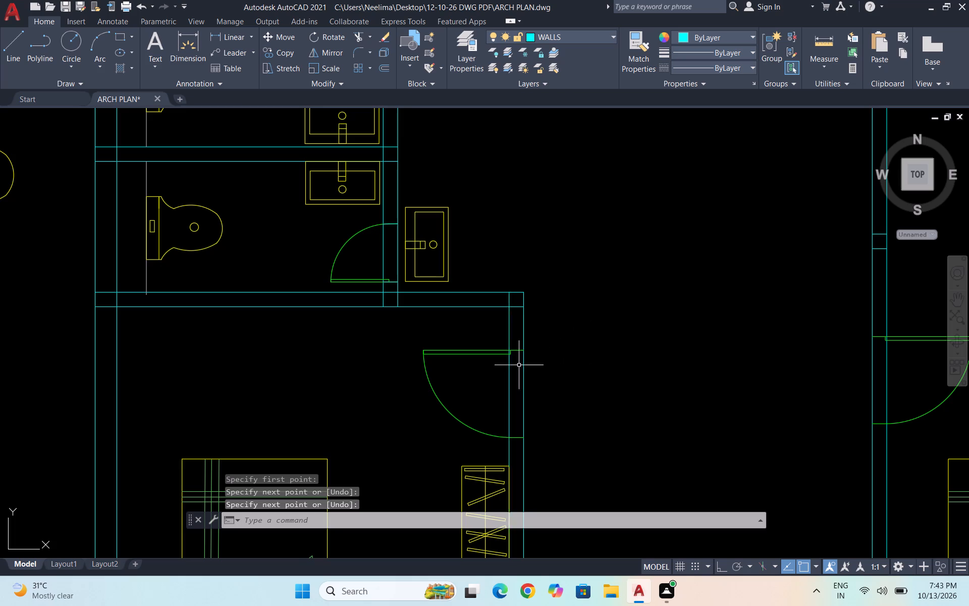
# Draw a wall line across the wall thickness at both ends of the lower left bedroom's door opening onto the hall.
pyautogui.scroll(3, 519, 366)
pyautogui.press('space')
pyautogui.click(529, 299)
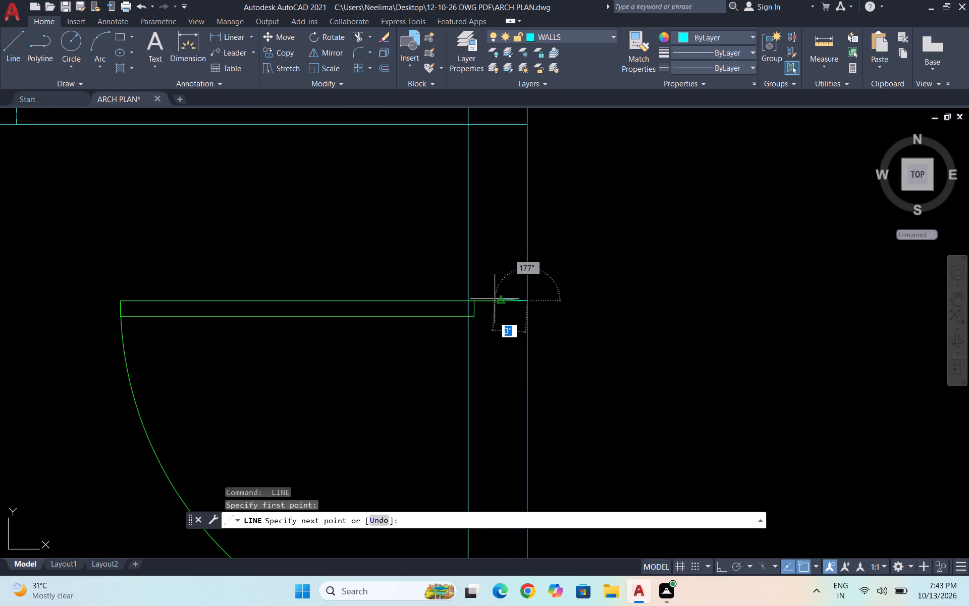
pyautogui.click(469, 301)
pyautogui.scroll(-3, 509, 252)
pyautogui.press('space')
pyautogui.scroll(2, 517, 375)
pyautogui.press('space')
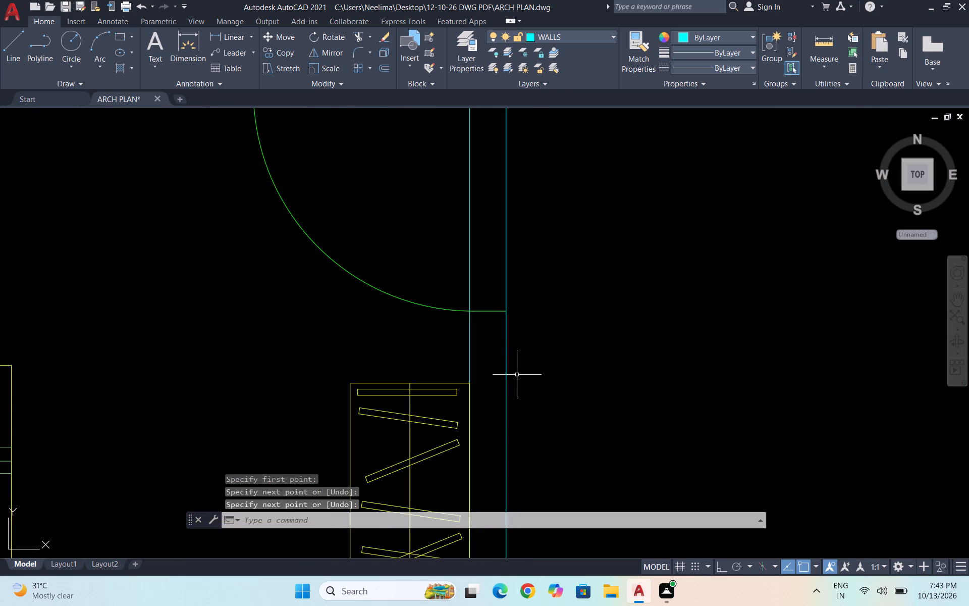
pyautogui.click(506, 312)
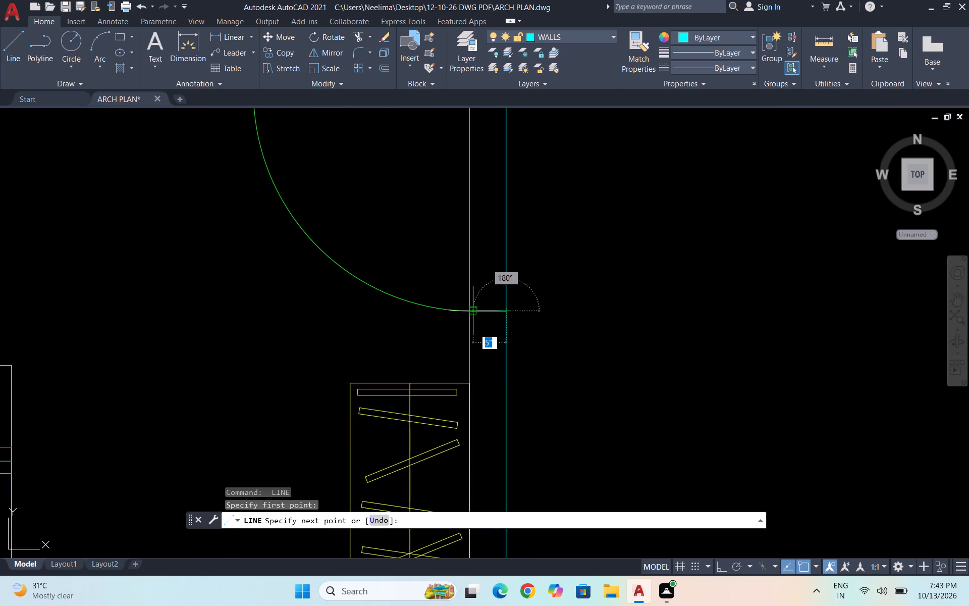
pyautogui.click(471, 312)
pyautogui.press('space')
# Draw a wall line across the wall thickness at both ends of the lower right bedroom's door opening onto the hall.
pyautogui.scroll(-3, 469, 302)
pyautogui.scroll(1, 727, 296)
pyautogui.press('space')
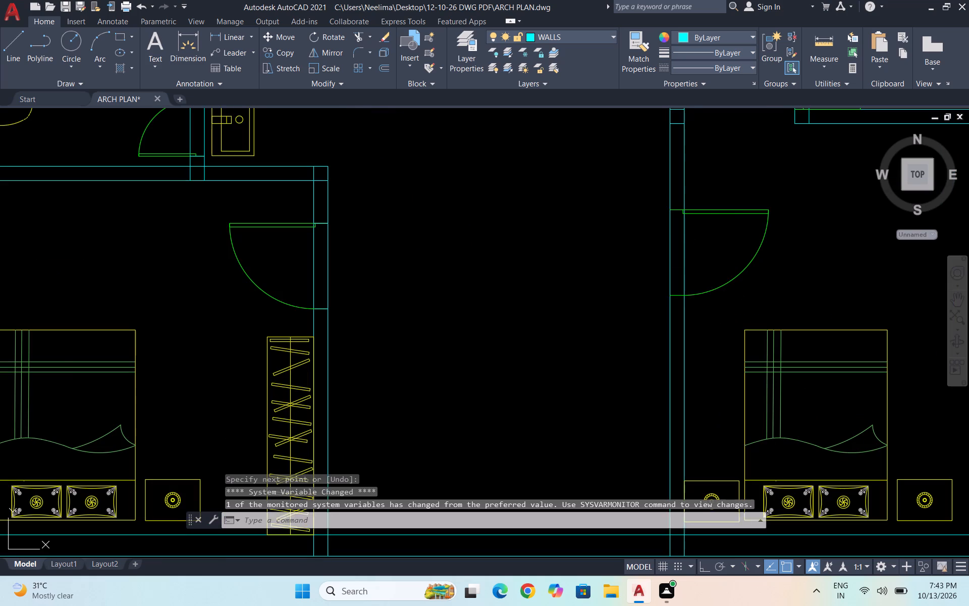
pyautogui.scroll(3, 680, 213)
pyautogui.click(630, 201)
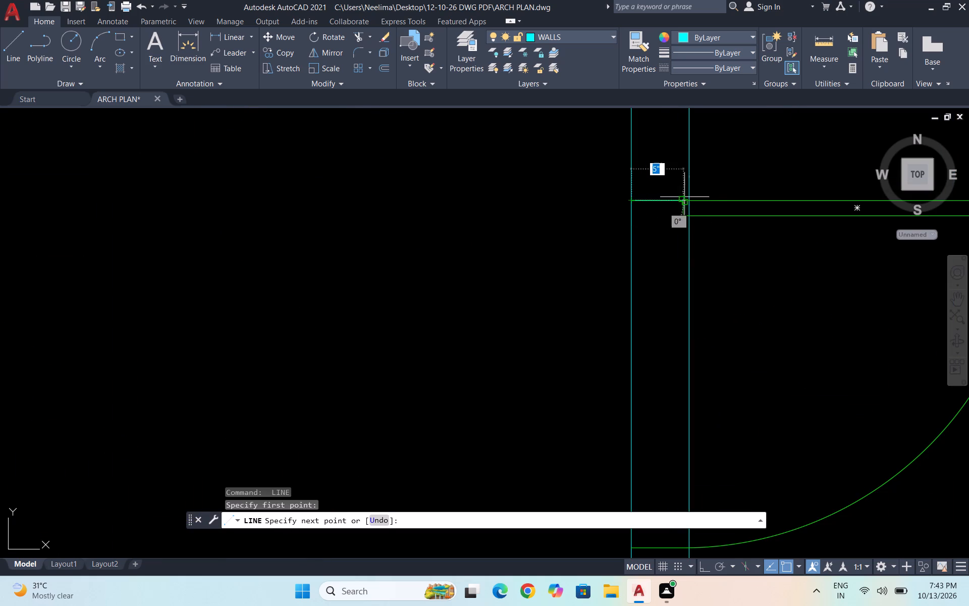
pyautogui.click(688, 201)
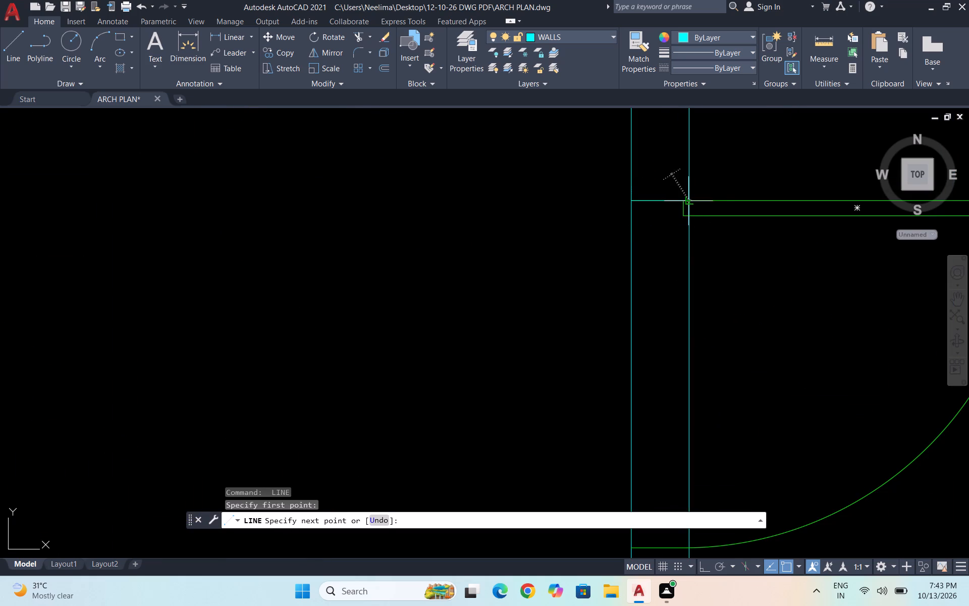
pyautogui.scroll(-2, 683, 193)
pyautogui.press('space')
pyautogui.press('space')
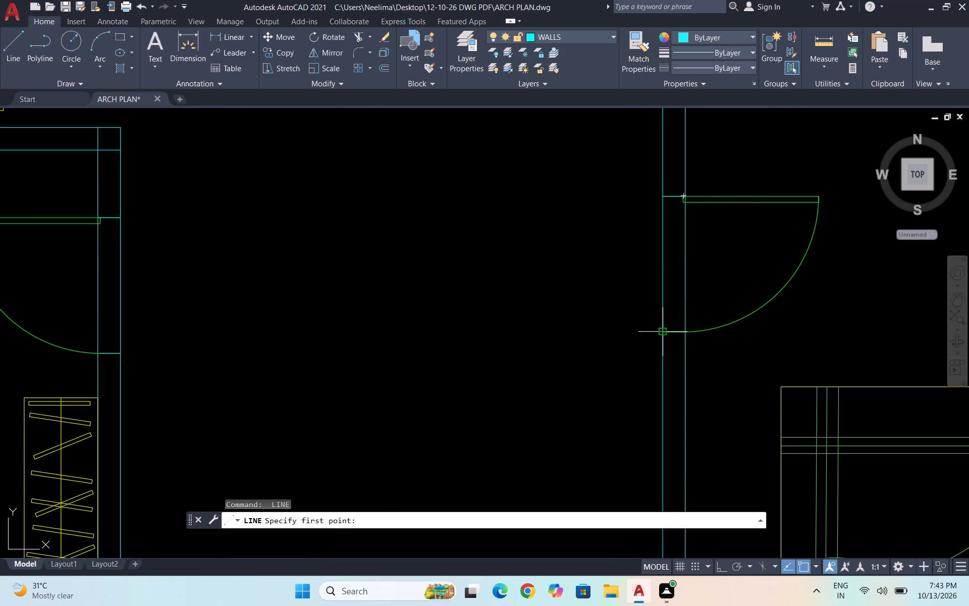
pyautogui.click(666, 333)
pyautogui.click(687, 332)
pyautogui.press('space')
pyautogui.scroll(-3, 666, 332)
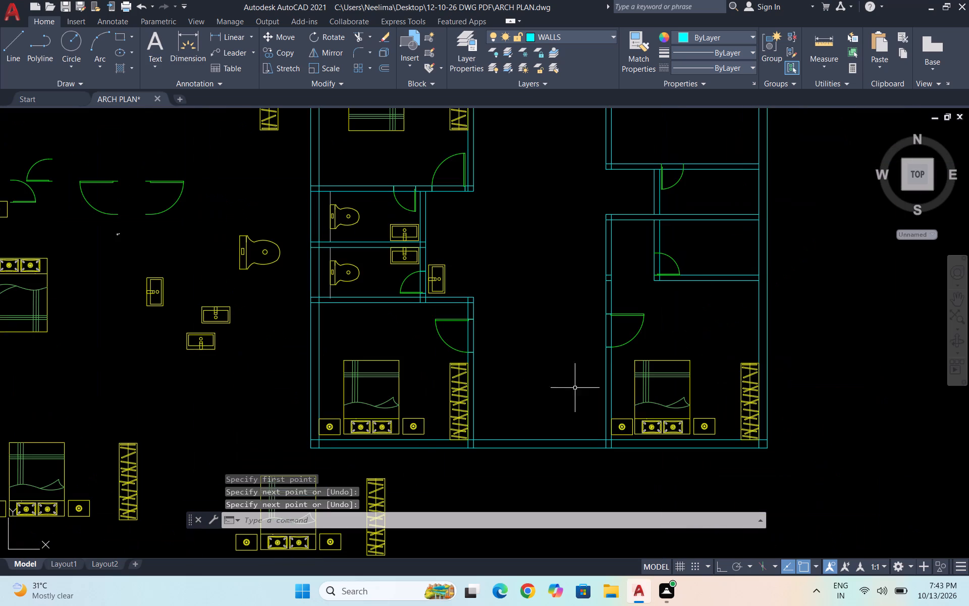
# Draw a wall line across the wall thickness at both ends of the door opening into the small room above the lower right bedroom.
pyautogui.scroll(3, 681, 246)
pyautogui.press('space')
pyautogui.scroll(3, 566, 389)
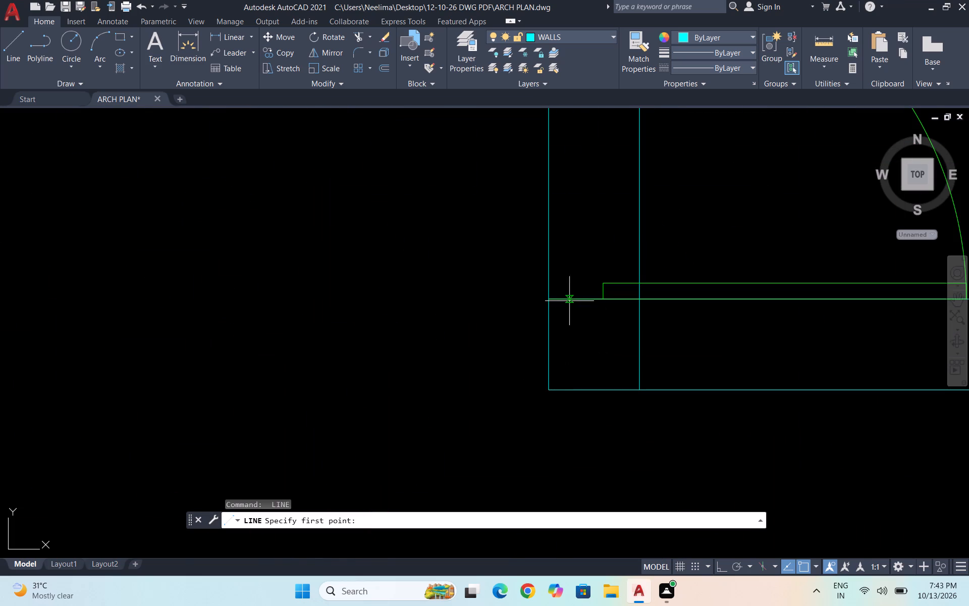
pyautogui.click(549, 298)
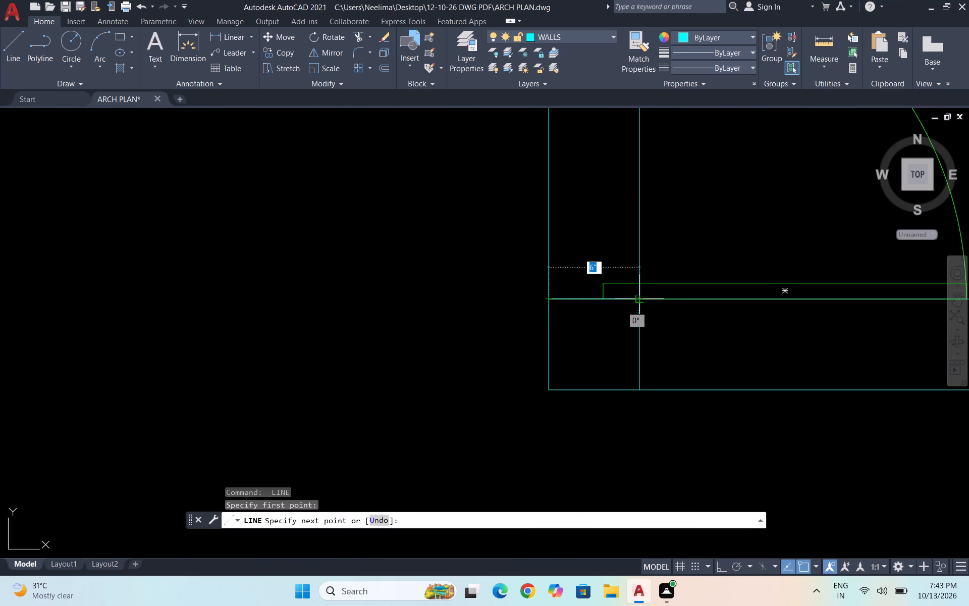
pyautogui.click(640, 301)
pyautogui.press('space')
pyautogui.scroll(-4, 636, 303)
pyautogui.scroll(2, 630, 217)
pyautogui.press('space')
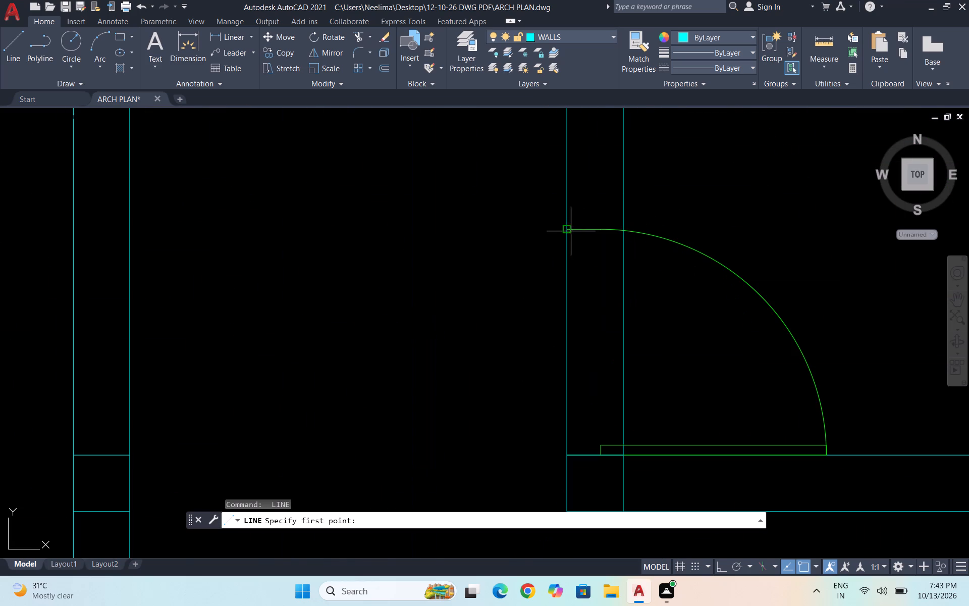
pyautogui.click(567, 230)
pyautogui.click(623, 231)
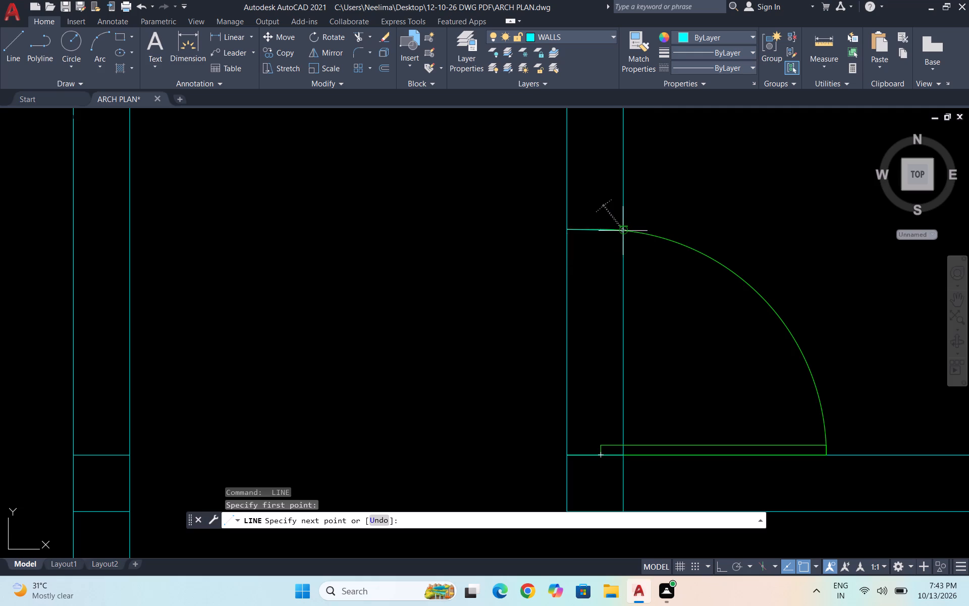
pyautogui.press('space')
pyautogui.scroll(-4, 622, 230)
pyautogui.scroll(-2, 540, 327)
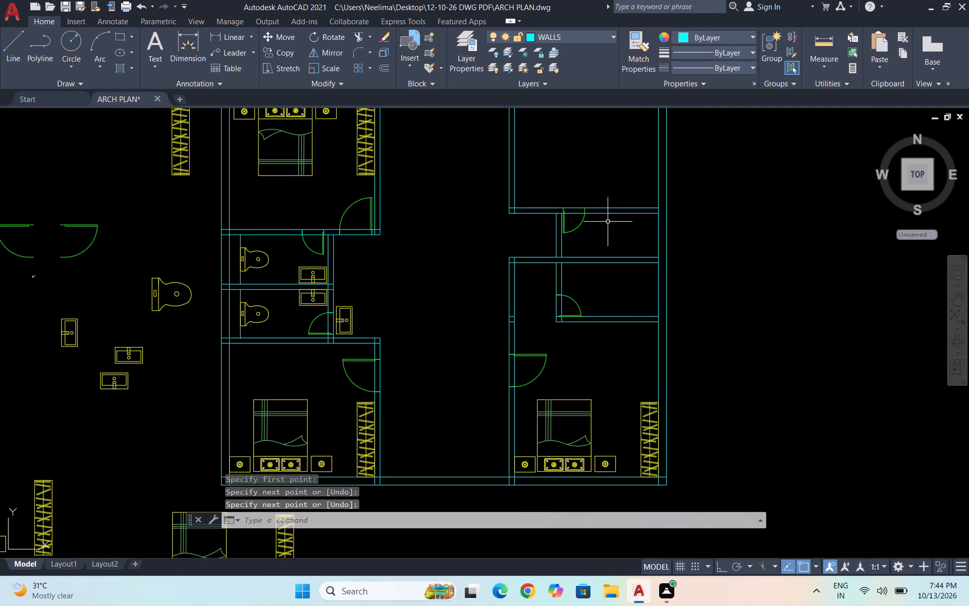
# Draw a wall line across the wall thickness at each side of the door opening between the upper right bedroom and the small room below.
pyautogui.scroll(2, 604, 216)
pyautogui.press('space')
pyautogui.scroll(2, 502, 192)
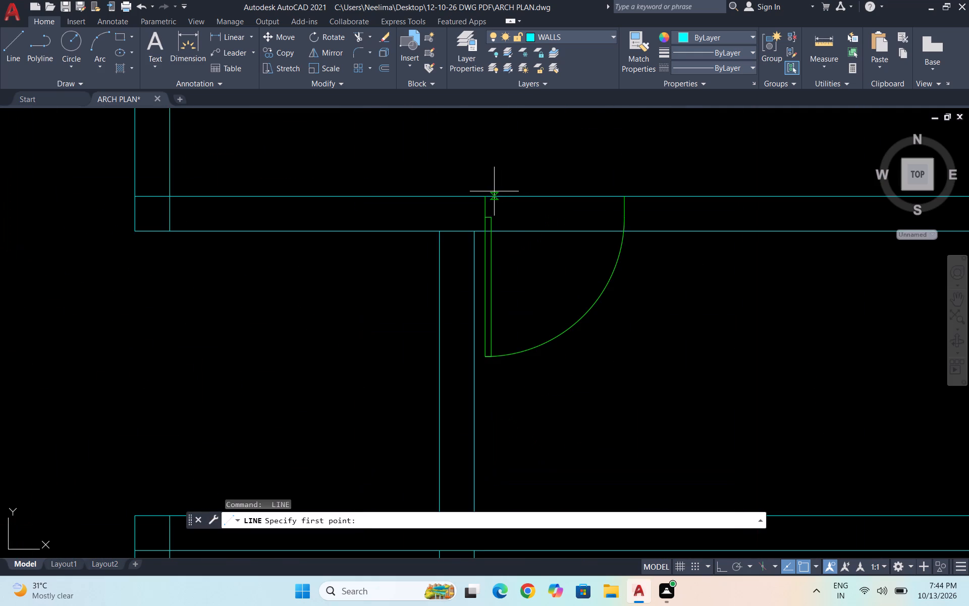
pyautogui.click(486, 192)
pyautogui.click(485, 230)
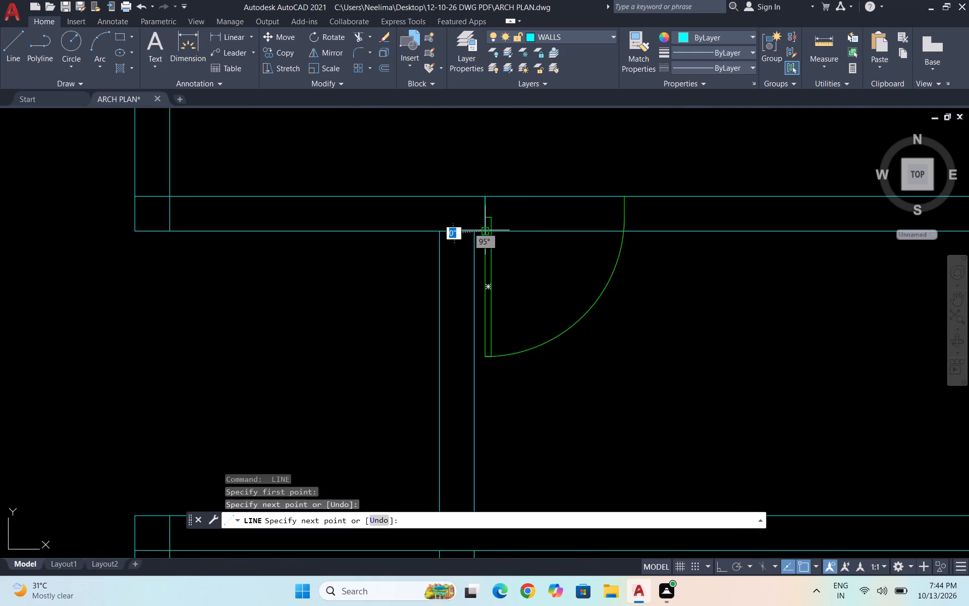
pyautogui.press('space')
pyautogui.press('space')
pyautogui.click(622, 199)
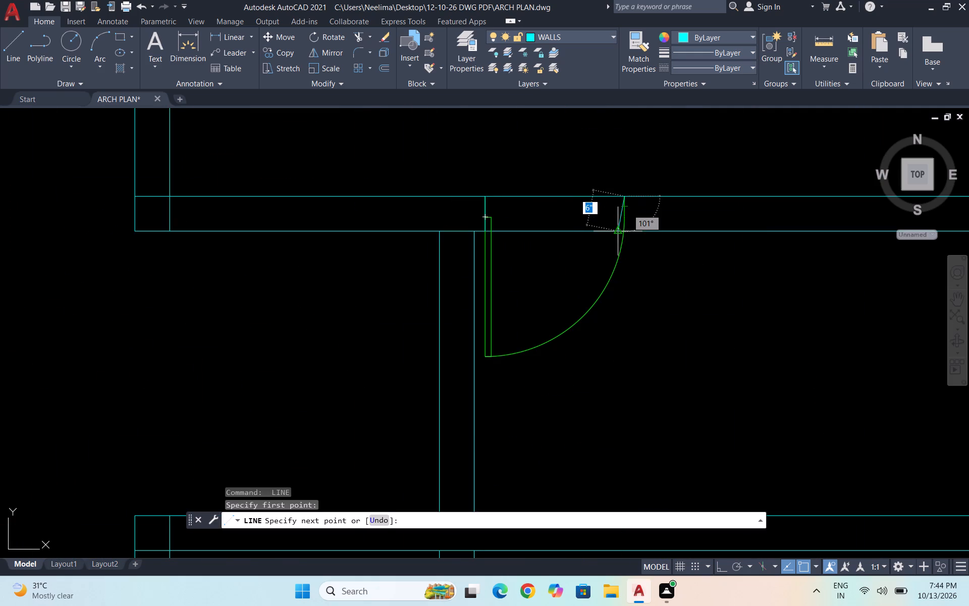
pyautogui.click(625, 234)
pyautogui.press('space')
pyautogui.scroll(-3, 614, 232)
pyautogui.scroll(-1, 536, 314)
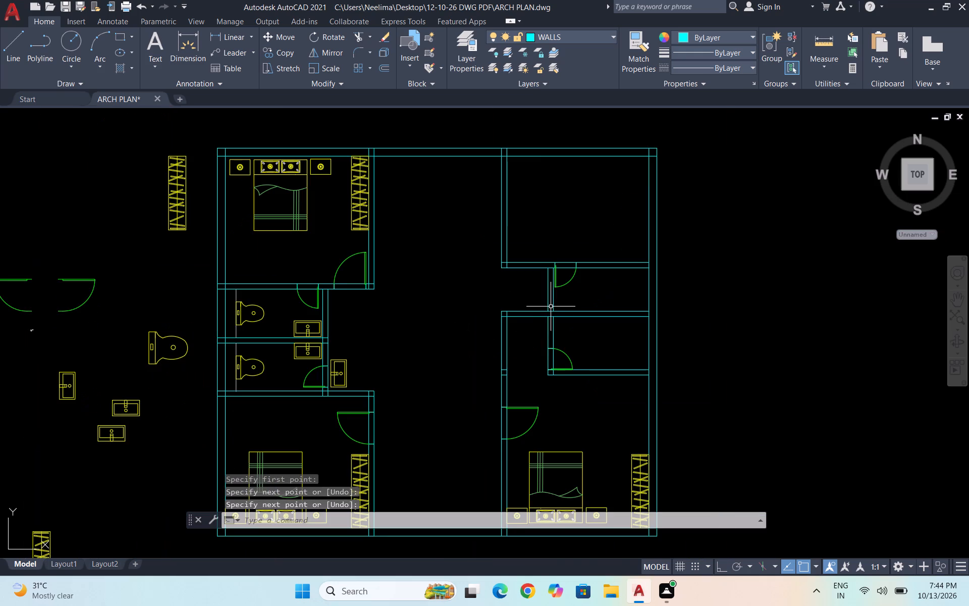
# Trim the wall lines across the upper left bedroom's hall door opening and its door opening into the upper toilet.
pyautogui.write('TR')
pyautogui.press('Return')
pyautogui.scroll(2, 348, 305)
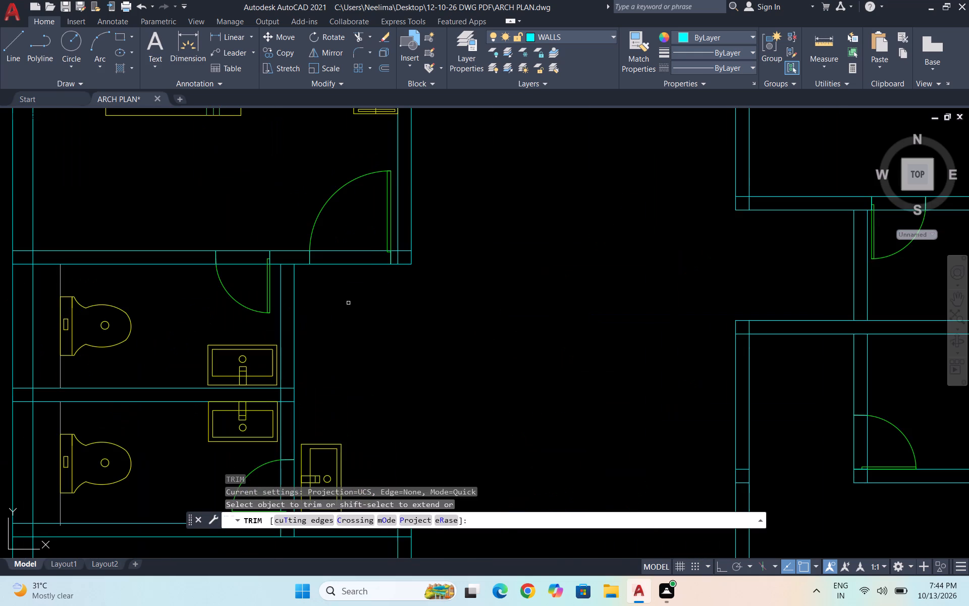
pyautogui.moveTo(367, 240); pyautogui.dragTo(375, 289)
pyautogui.moveTo(239, 270); pyautogui.dragTo(243, 241)
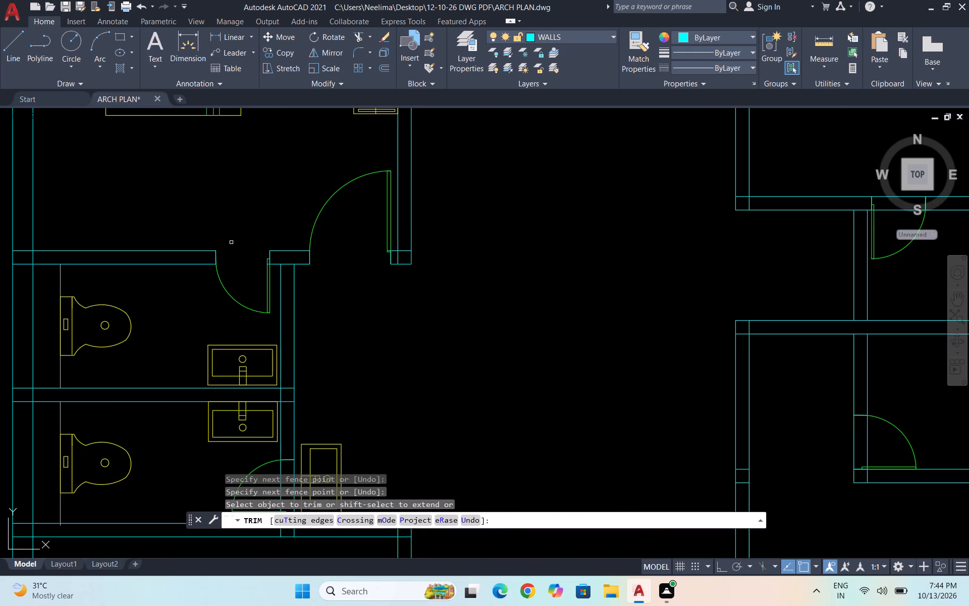
# Trim the wall lines across the lower toilet's door opening.
pyautogui.scroll(-3, 328, 254)
pyautogui.scroll(3, 339, 331)
pyautogui.moveTo(238, 257); pyautogui.dragTo(262, 256)
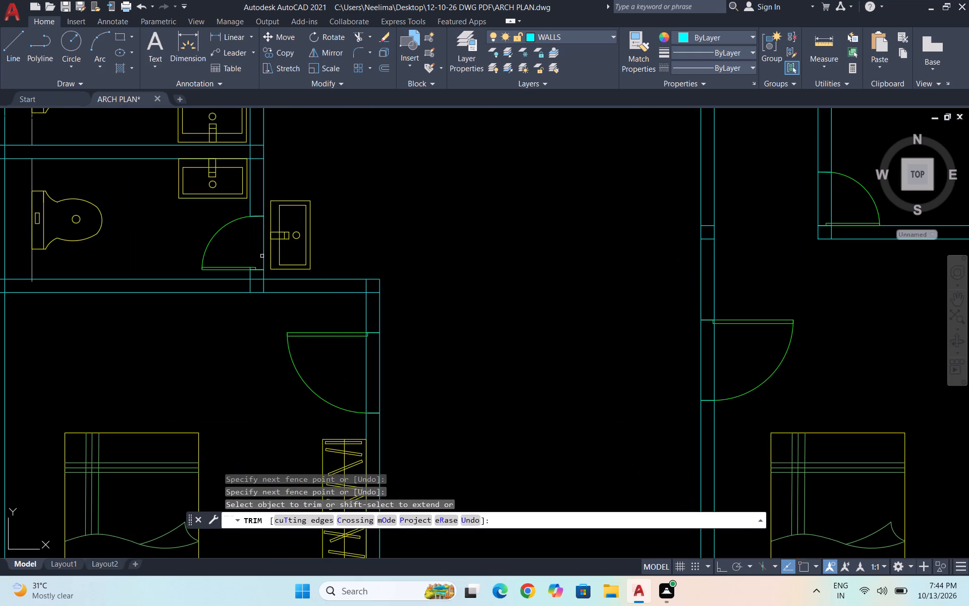
pyautogui.click(262, 256)
# Trim the wall lines across the hall door openings of the lower left and lower right bedrooms.
pyautogui.moveTo(350, 376); pyautogui.dragTo(371, 378)
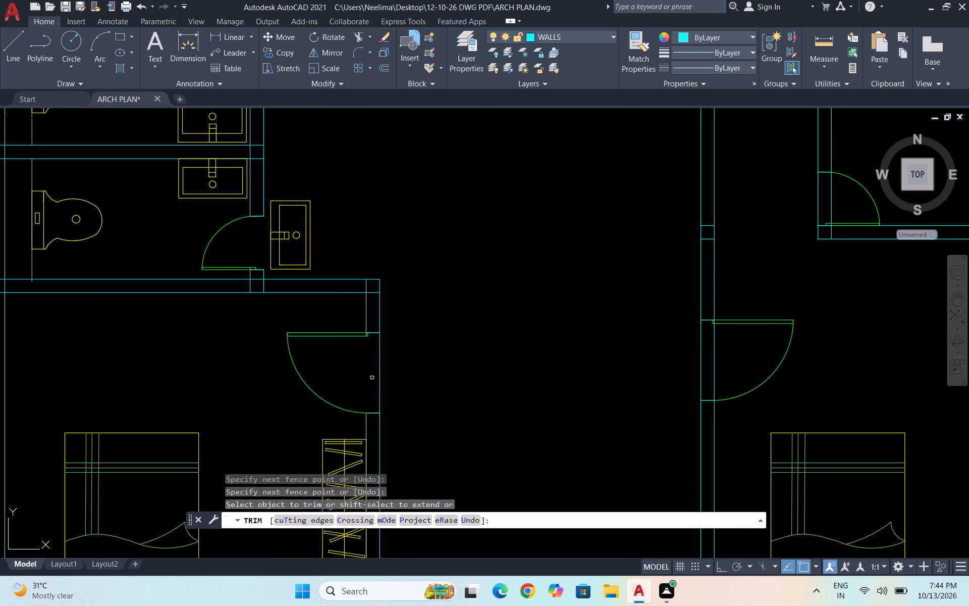
pyautogui.click(394, 372)
pyautogui.click(361, 365)
pyautogui.moveTo(718, 351); pyautogui.dragTo(661, 349)
pyautogui.click(660, 349)
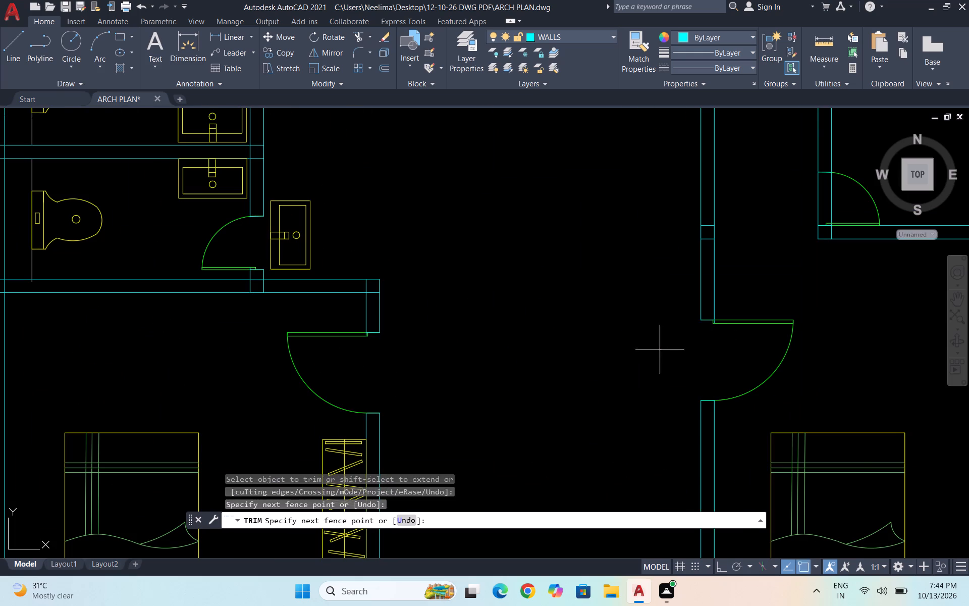
pyautogui.scroll(-2, 568, 385)
pyautogui.click(575, 391)
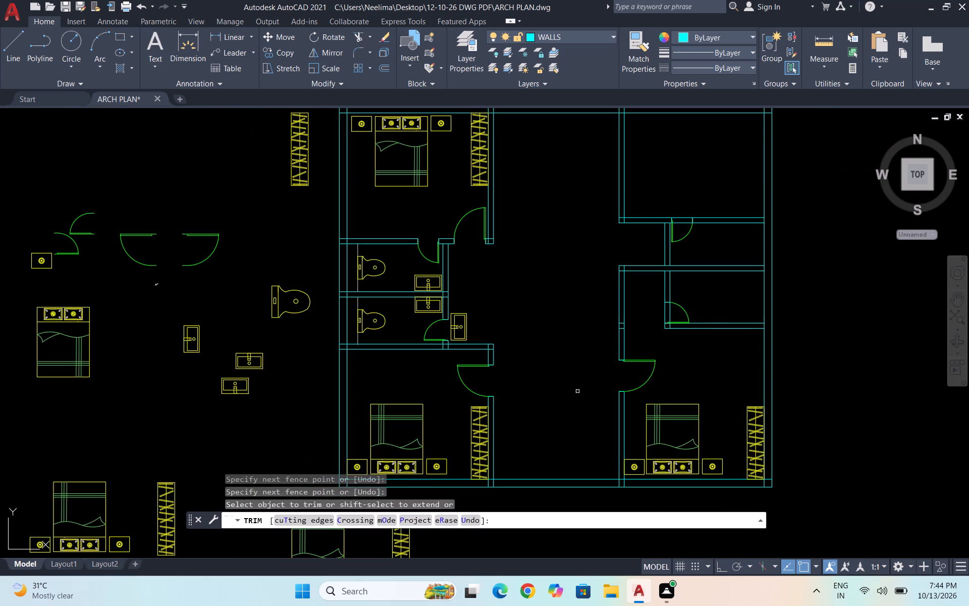
# Trim the wall lines across the door openings of the two small rooms between the upper right and lower right bedrooms.
pyautogui.scroll(3, 666, 320)
pyautogui.moveTo(683, 296); pyautogui.dragTo(628, 295)
pyautogui.scroll(-1, 591, 331)
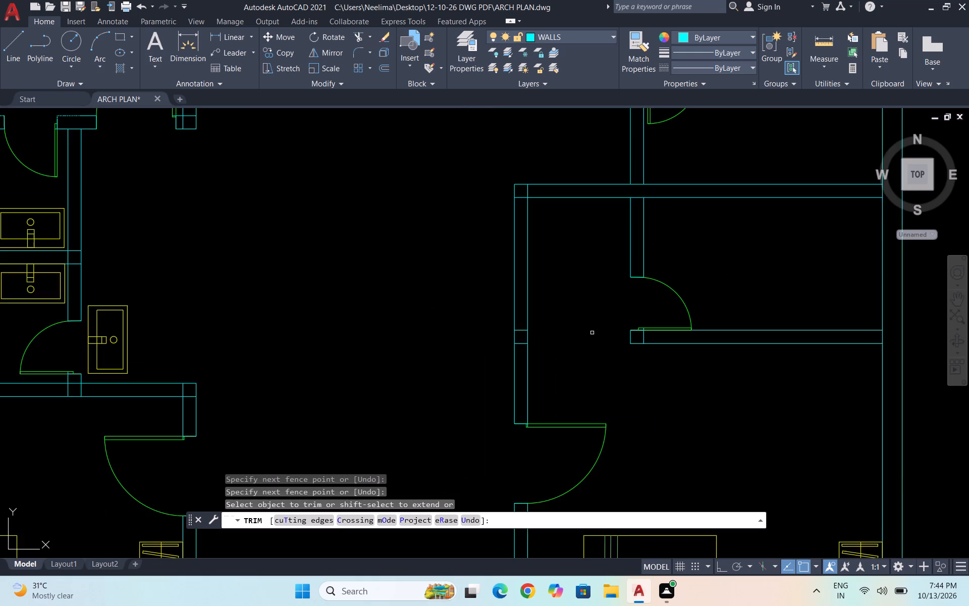
pyautogui.scroll(-1, 596, 327)
pyautogui.scroll(3, 639, 159)
pyautogui.moveTo(629, 160); pyautogui.dragTo(634, 230)
pyautogui.scroll(-2, 620, 221)
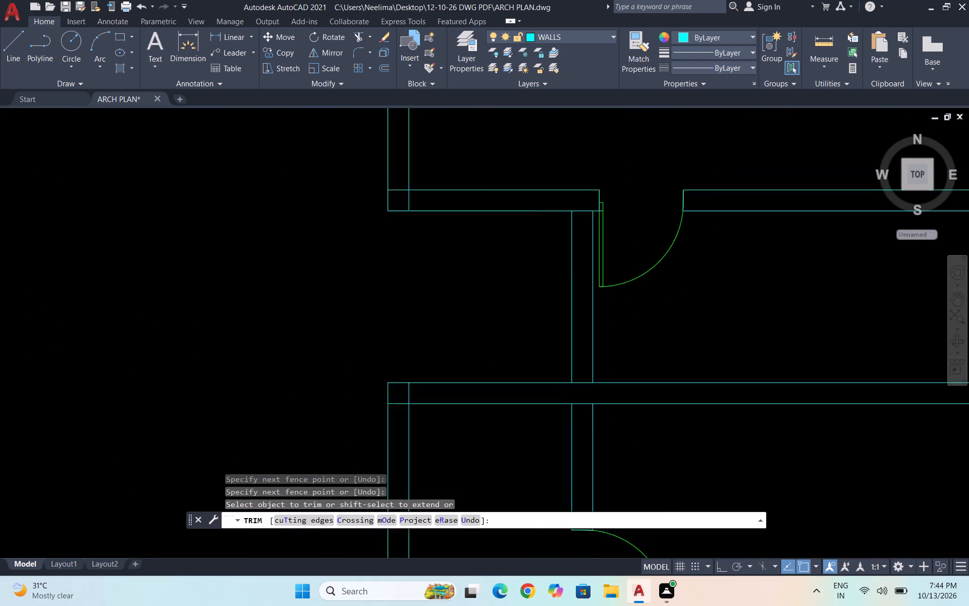
pyautogui.scroll(-2, 642, 203)
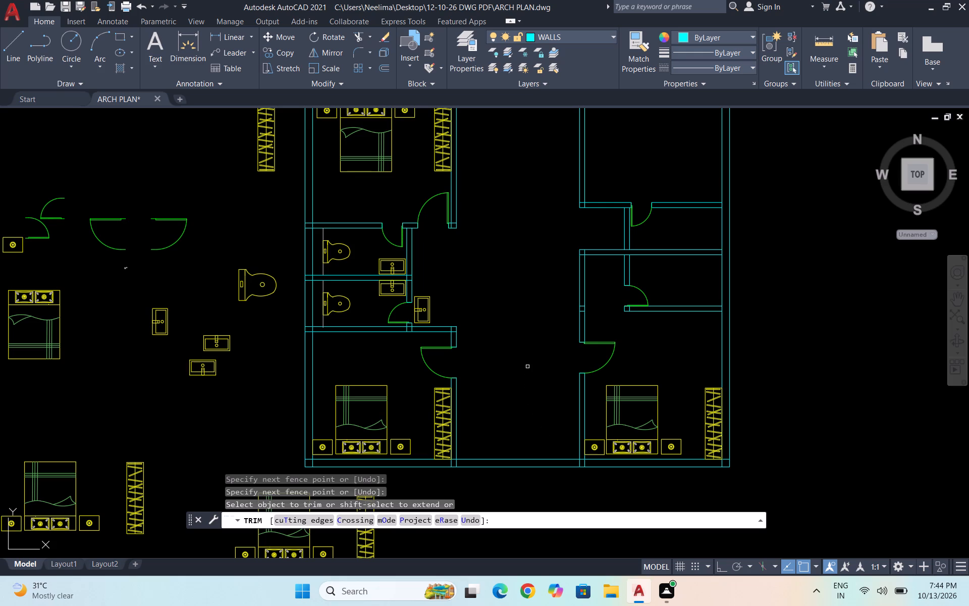
pyautogui.press('Escape')
# Copy the upper toilet's WC symbol with its vertical line to the empty area outside the plan, beside the loose WC symbol.
pyautogui.scroll(-1, 500, 300)
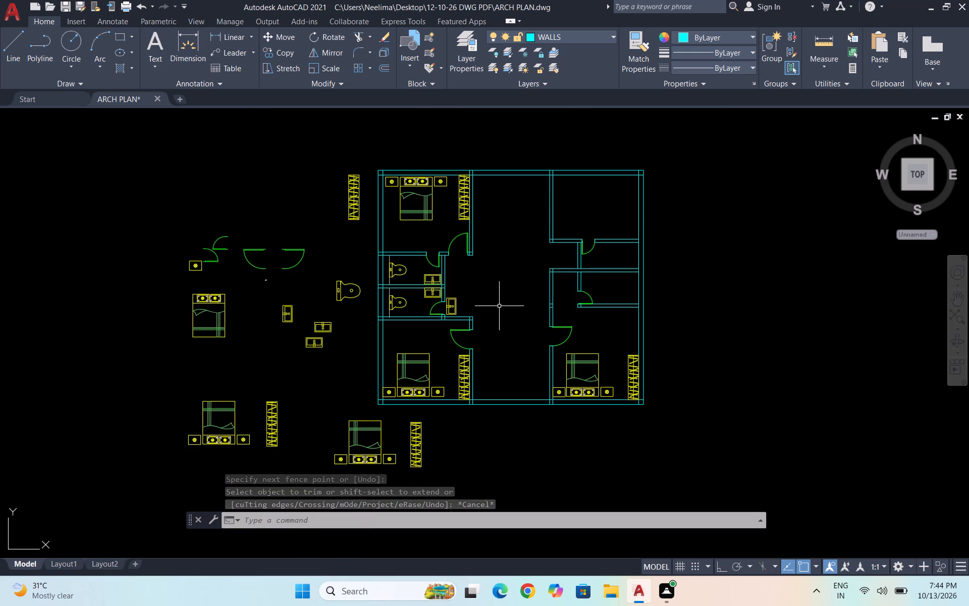
pyautogui.scroll(2, 387, 273)
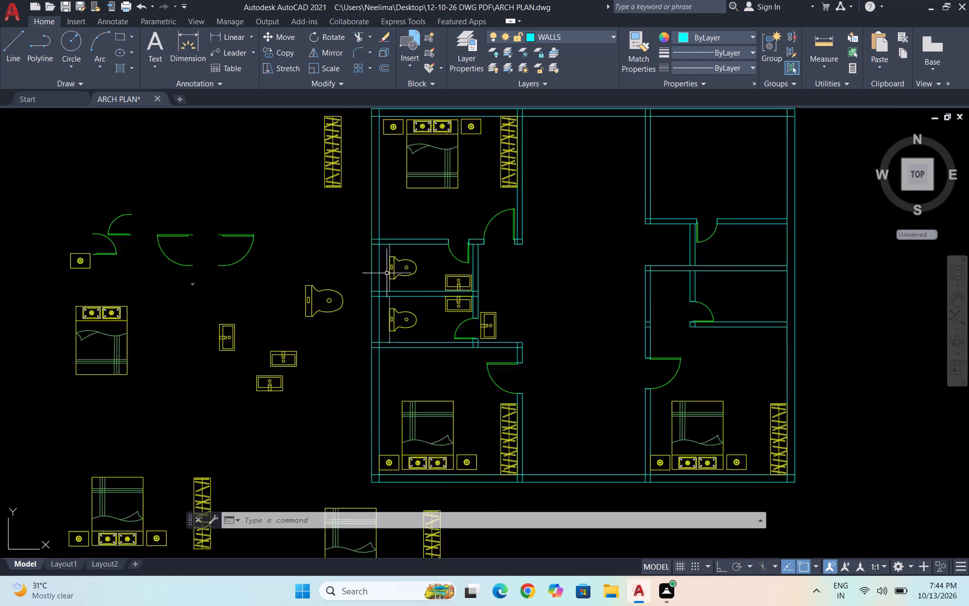
pyautogui.scroll(2, 387, 273)
pyautogui.click(502, 313)
pyautogui.press('Escape')
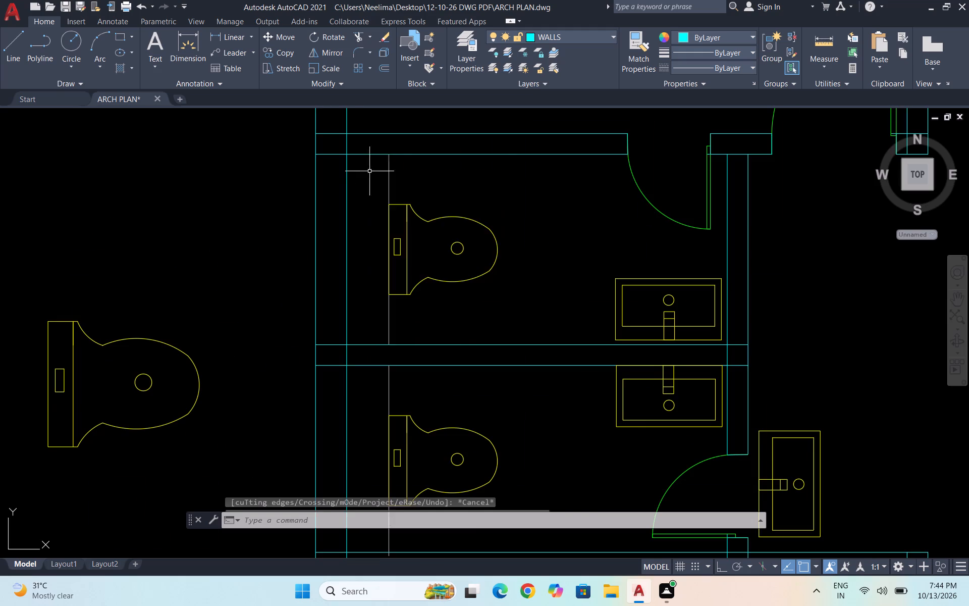
pyautogui.scroll(-2, 394, 160)
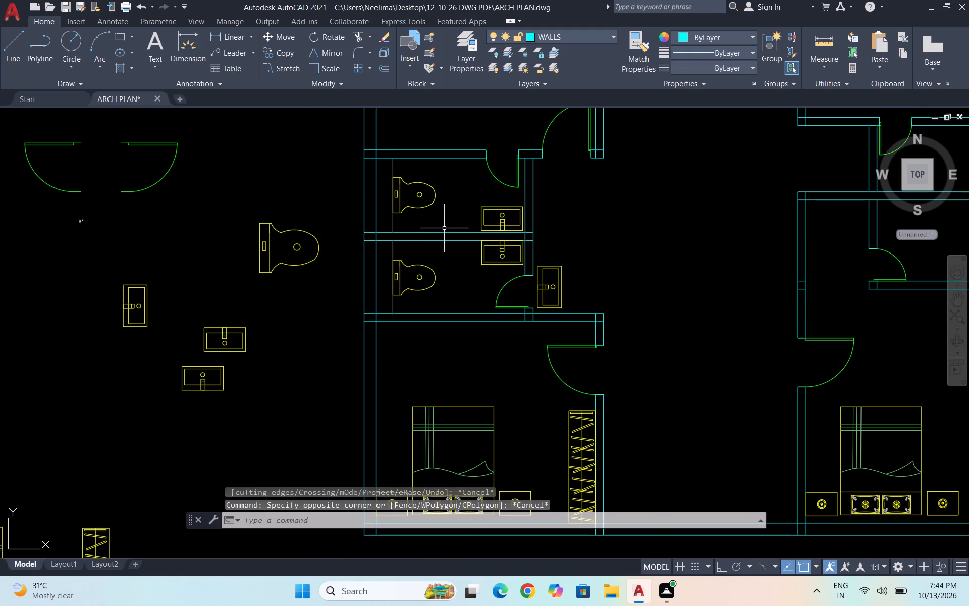
pyautogui.click(444, 227)
pyautogui.click(383, 171)
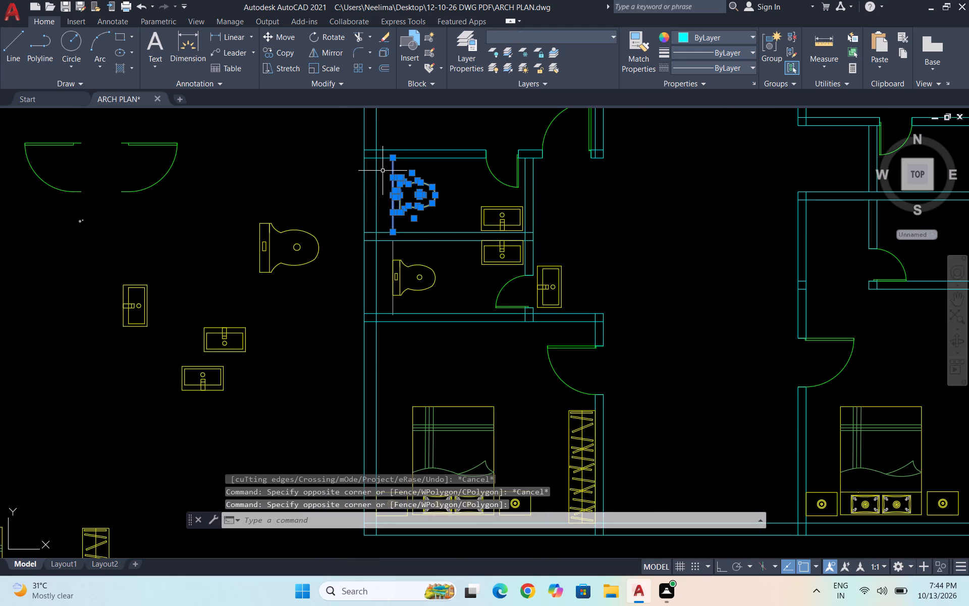
pyautogui.write('CO')
pyautogui.press('Return')
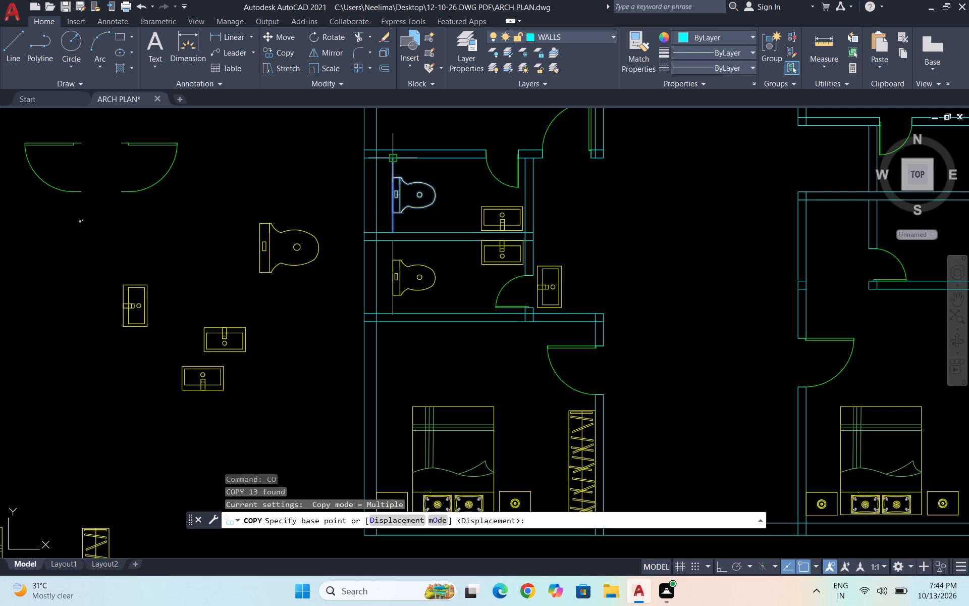
pyautogui.click(394, 160)
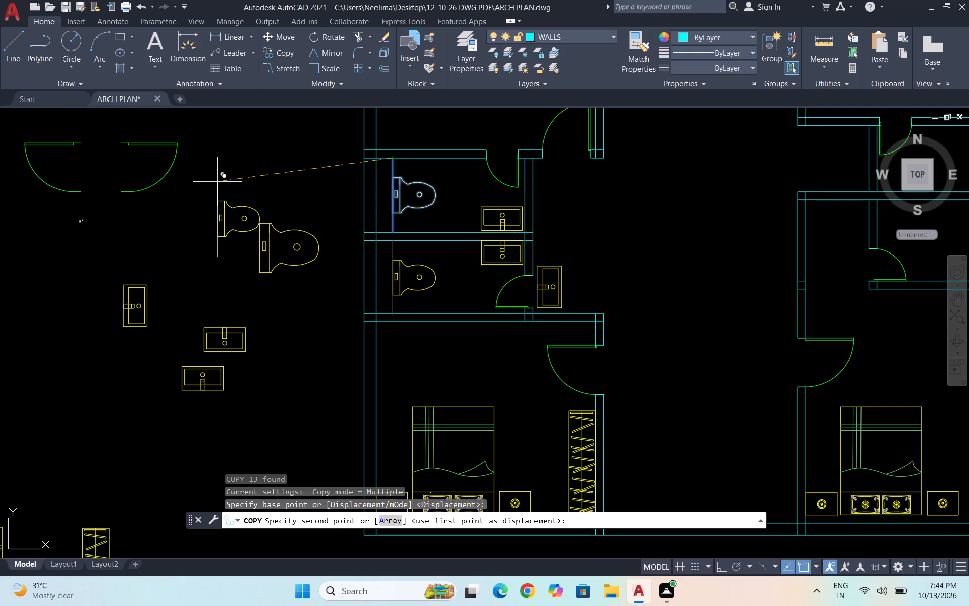
pyautogui.click(185, 197)
pyautogui.press('Escape')
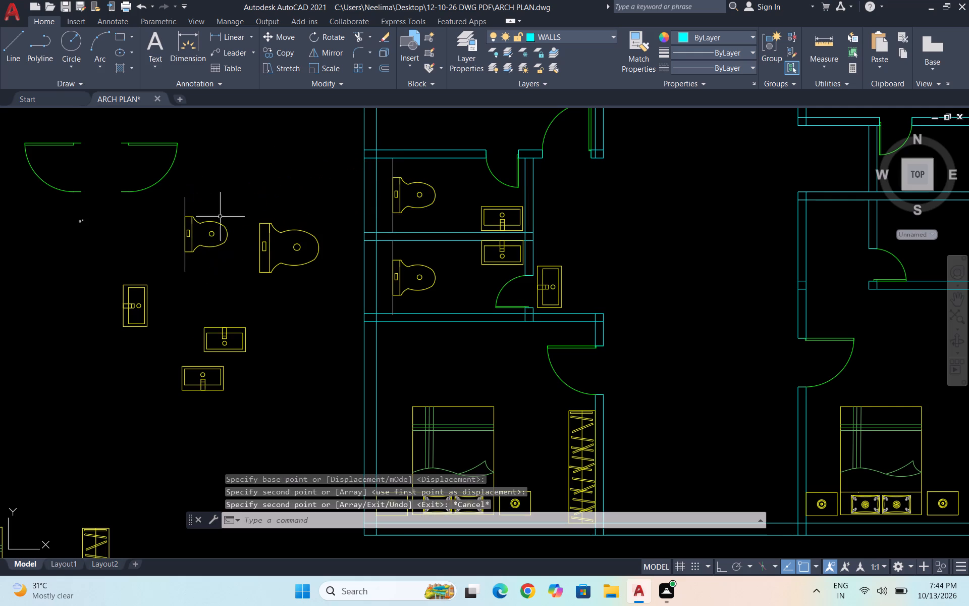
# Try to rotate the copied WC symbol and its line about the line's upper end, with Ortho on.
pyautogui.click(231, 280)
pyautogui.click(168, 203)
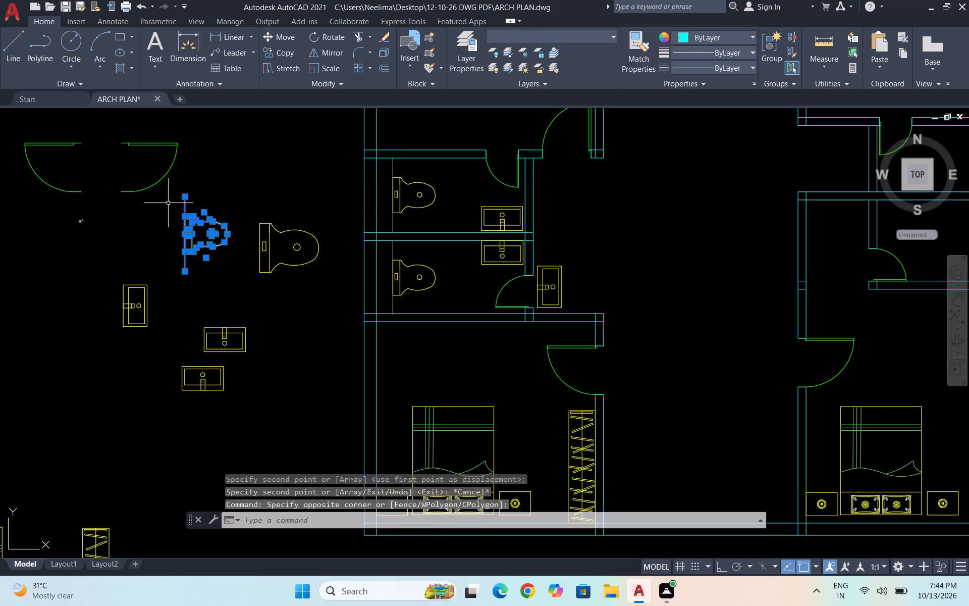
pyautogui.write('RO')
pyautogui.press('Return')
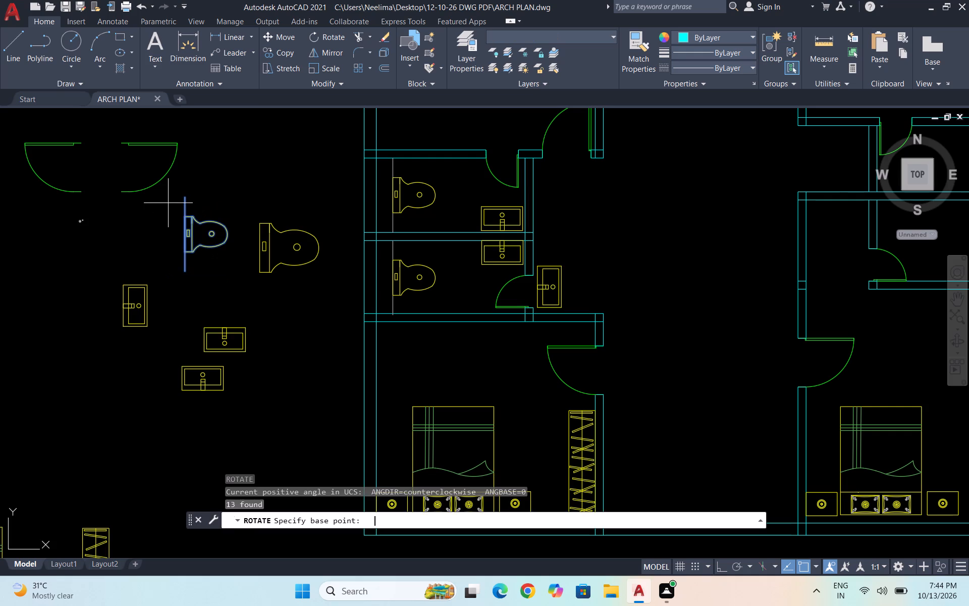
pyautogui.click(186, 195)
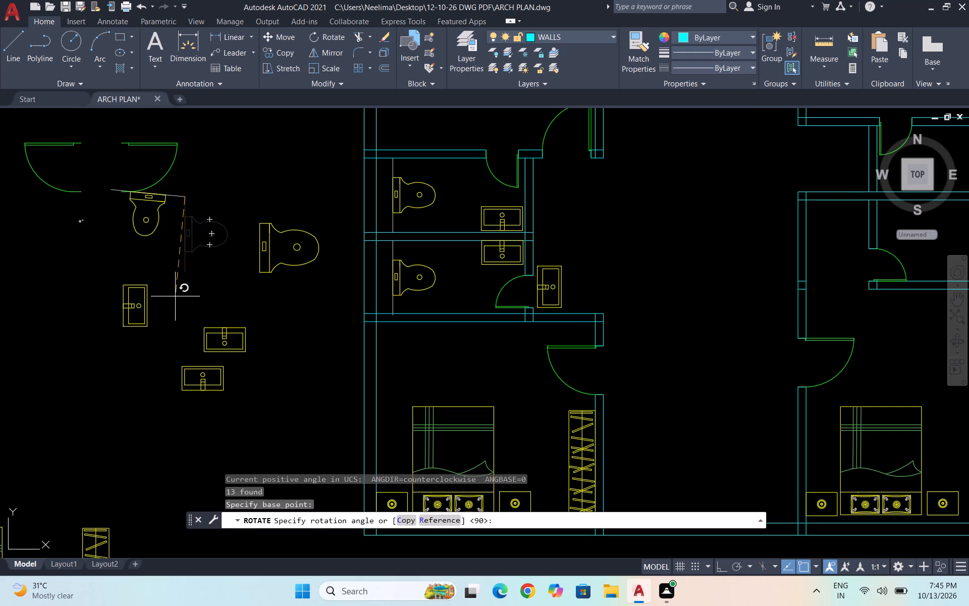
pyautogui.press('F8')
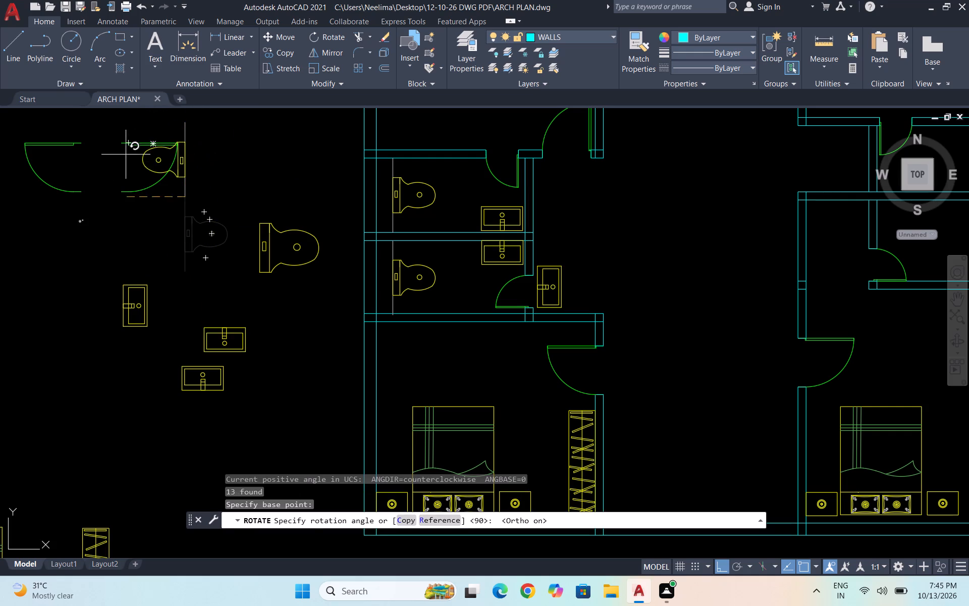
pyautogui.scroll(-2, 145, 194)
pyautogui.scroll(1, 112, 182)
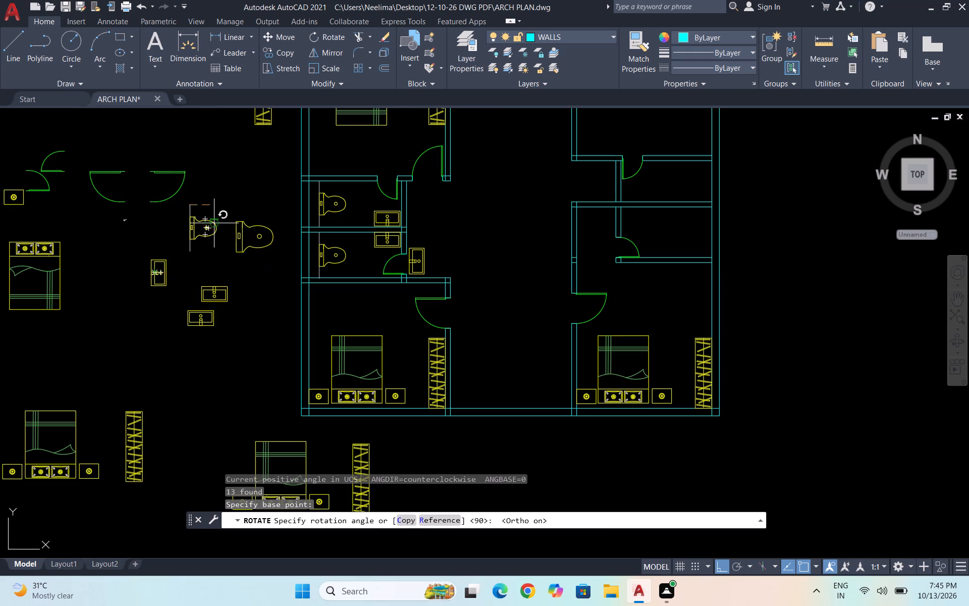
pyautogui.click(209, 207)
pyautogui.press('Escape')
# Move the copied WC symbol and its line to the clear area above the loose door symbols outside the plan.
pyautogui.click(222, 250)
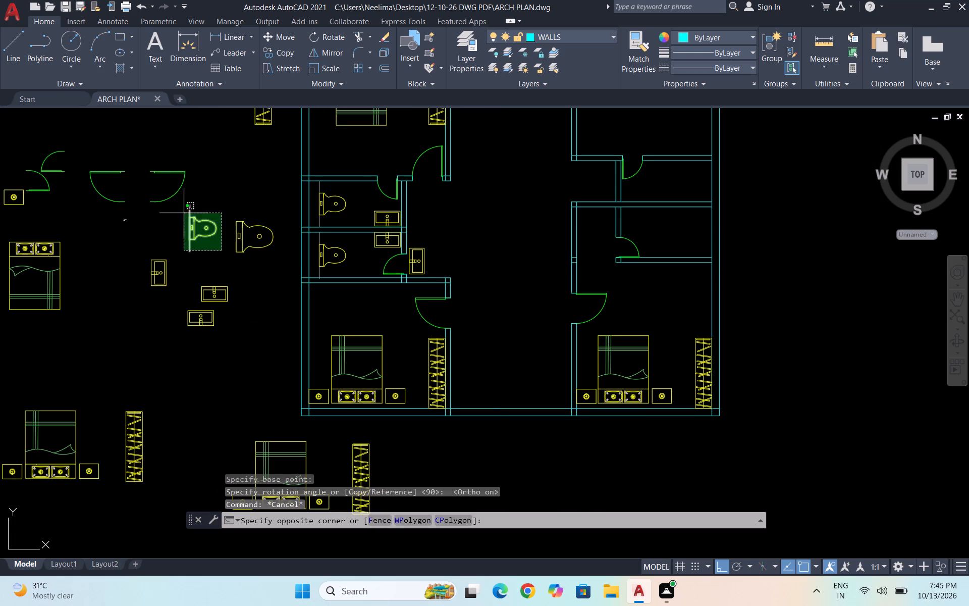
pyautogui.click(182, 209)
pyautogui.press('m')
pyautogui.press('Return')
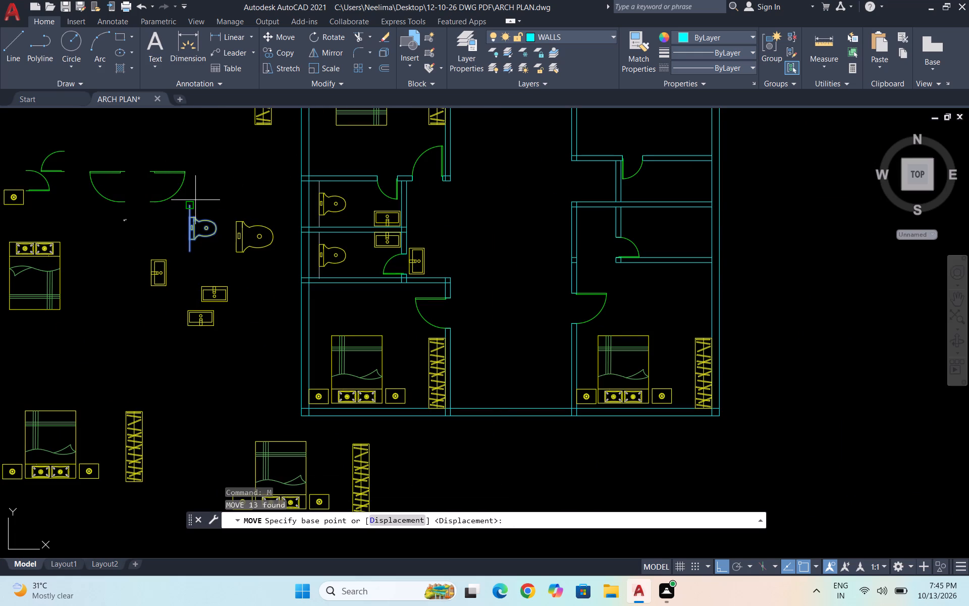
pyautogui.click(188, 204)
pyautogui.scroll(-3, 213, 189)
pyautogui.click(211, 159)
pyautogui.scroll(3, 208, 157)
pyautogui.press('Escape')
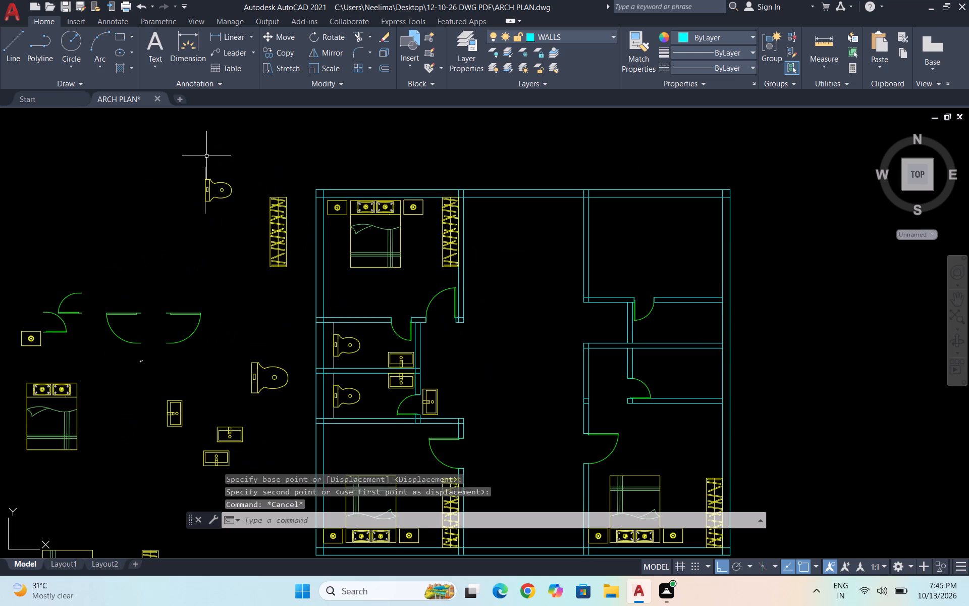
# Rotate the moved WC symbol and its line 180 degrees about the line's upper end.
pyautogui.click(246, 212)
pyautogui.click(156, 149)
pyautogui.write('RP')
pyautogui.press('BackSpace')
pyautogui.press('o')
pyautogui.press('Return')
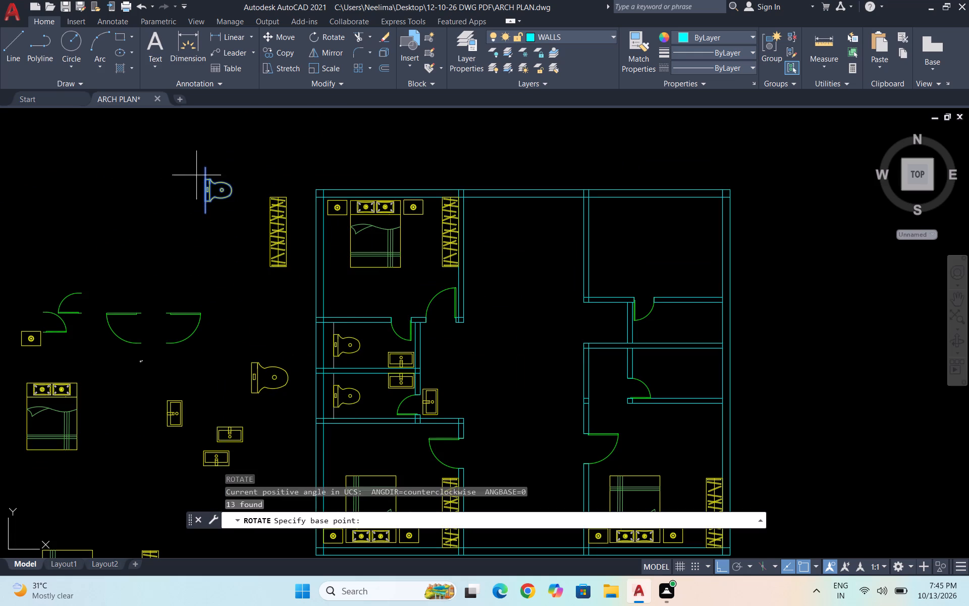
pyautogui.click(206, 165)
pyautogui.click(134, 185)
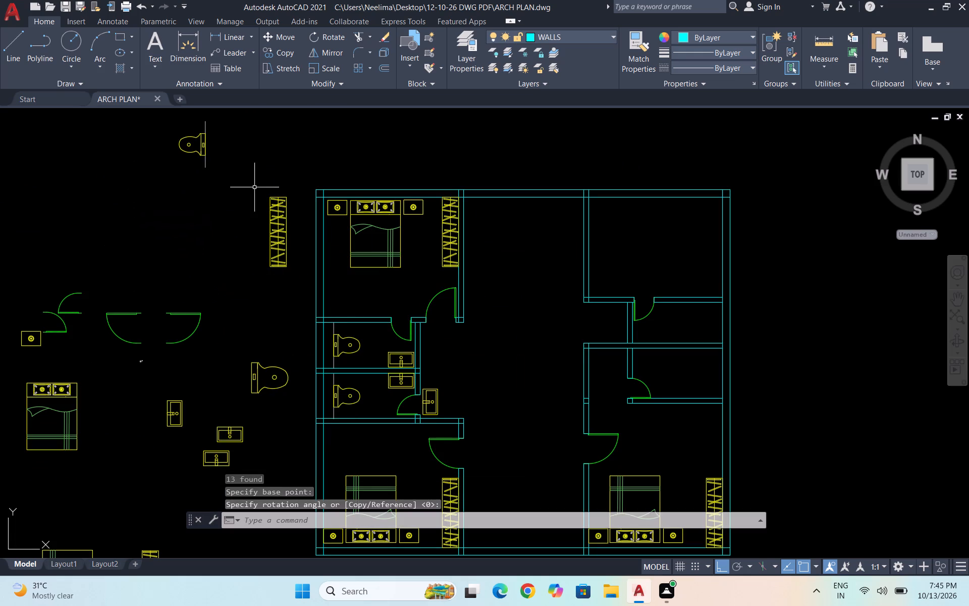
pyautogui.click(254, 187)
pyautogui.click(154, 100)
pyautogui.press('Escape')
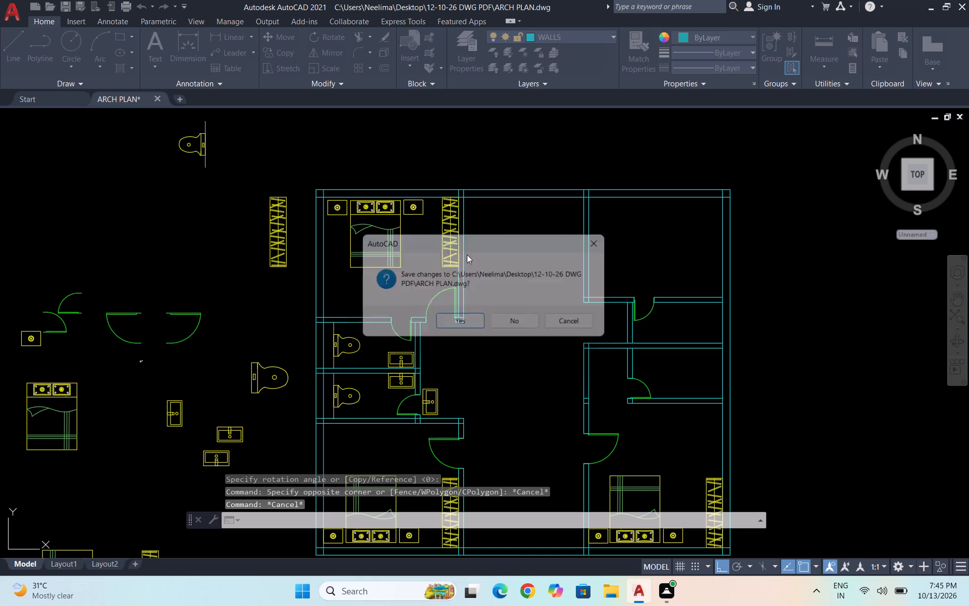
# Copy the rotated WC symbol and its line into the small room below the upper right bedroom, near the outer wall, with Ortho off.
pyautogui.click(233, 186)
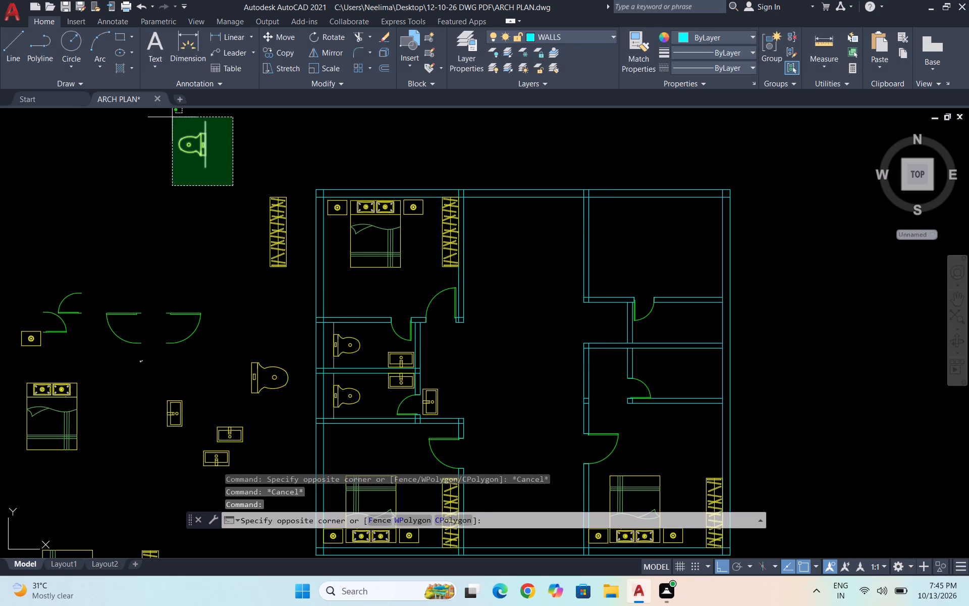
pyautogui.click(172, 117)
pyautogui.write('CO')
pyautogui.press('Return')
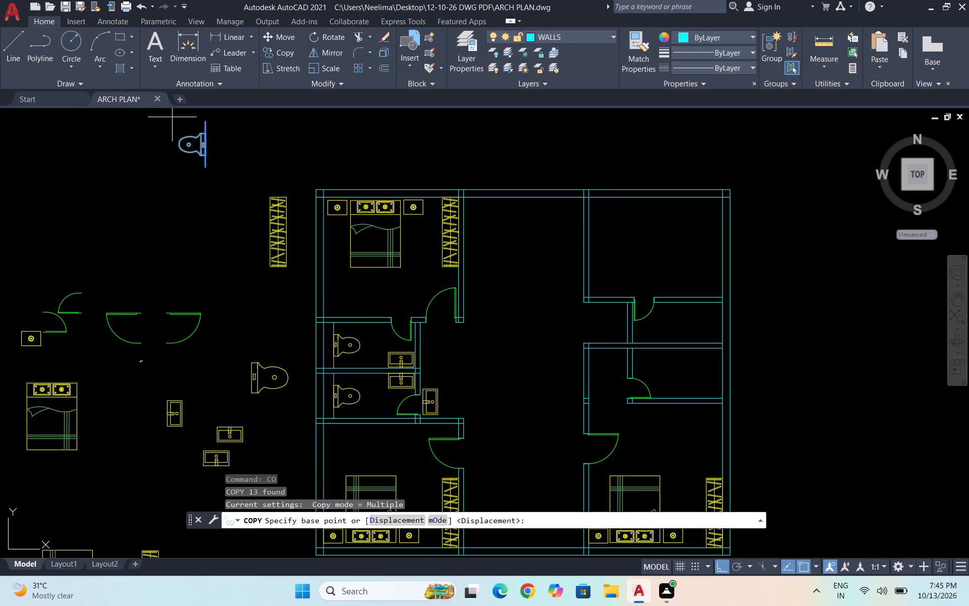
pyautogui.click(206, 122)
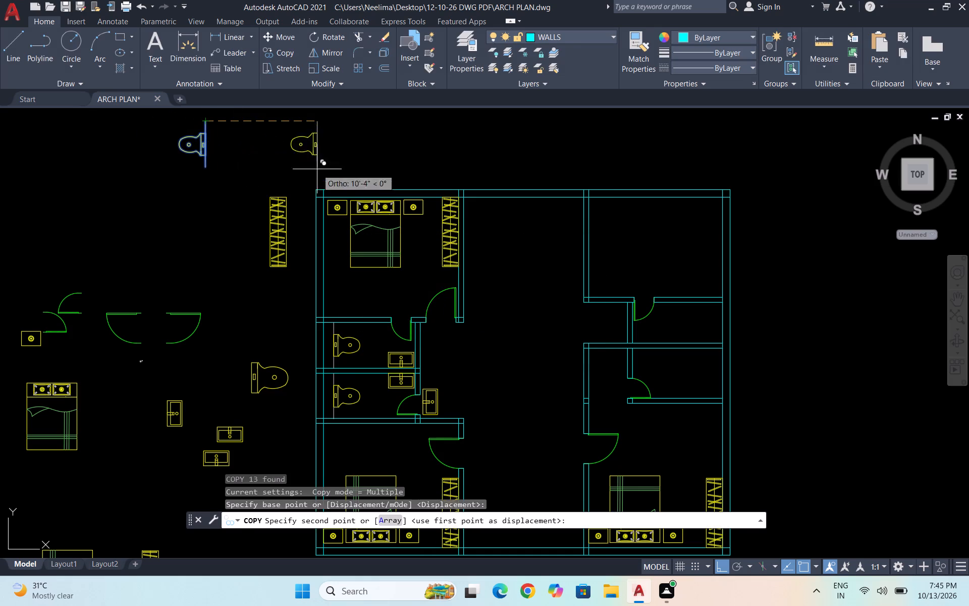
pyautogui.press('F8')
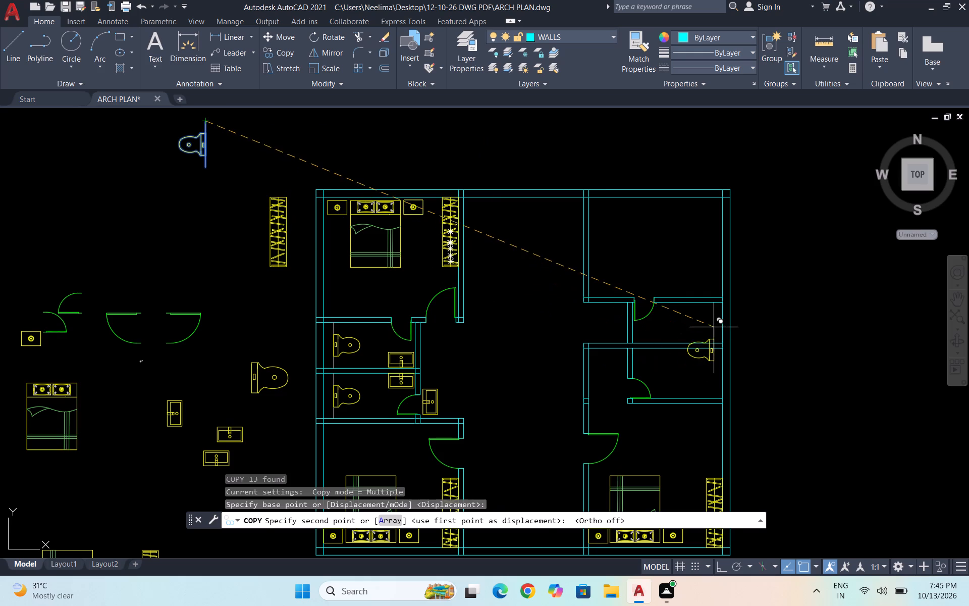
pyautogui.scroll(1, 714, 325)
pyautogui.scroll(1, 741, 293)
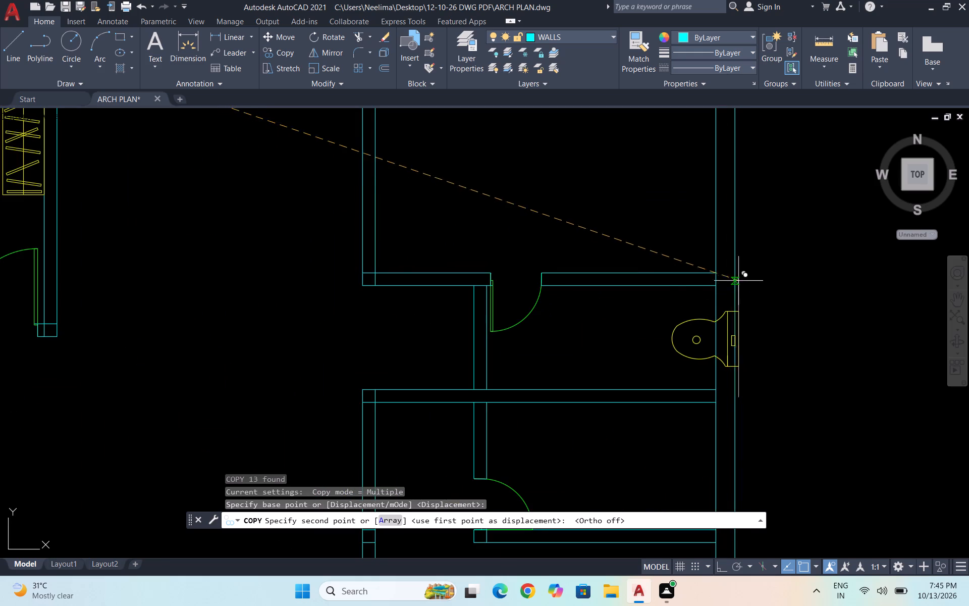
pyautogui.click(696, 286)
pyautogui.press('Escape')
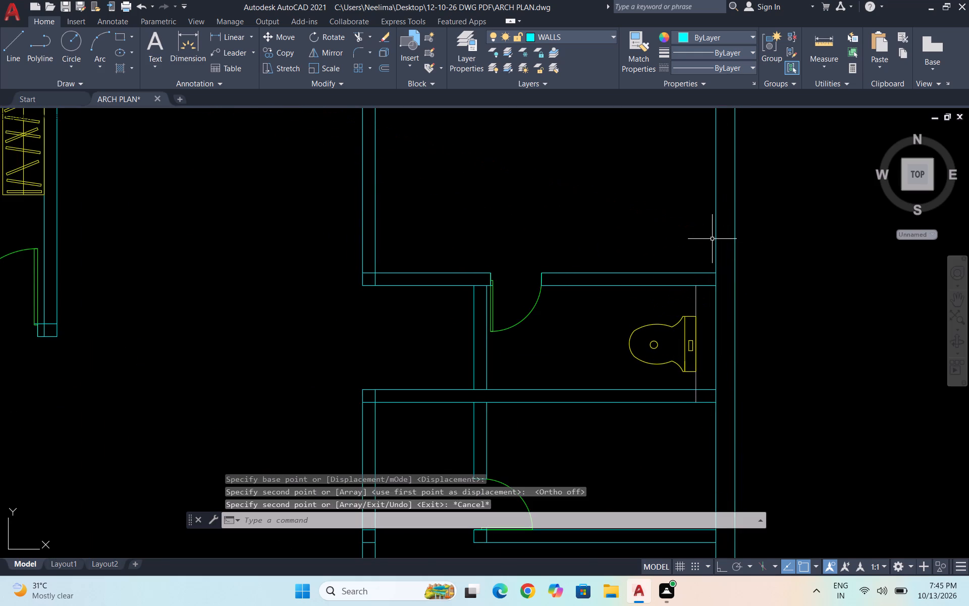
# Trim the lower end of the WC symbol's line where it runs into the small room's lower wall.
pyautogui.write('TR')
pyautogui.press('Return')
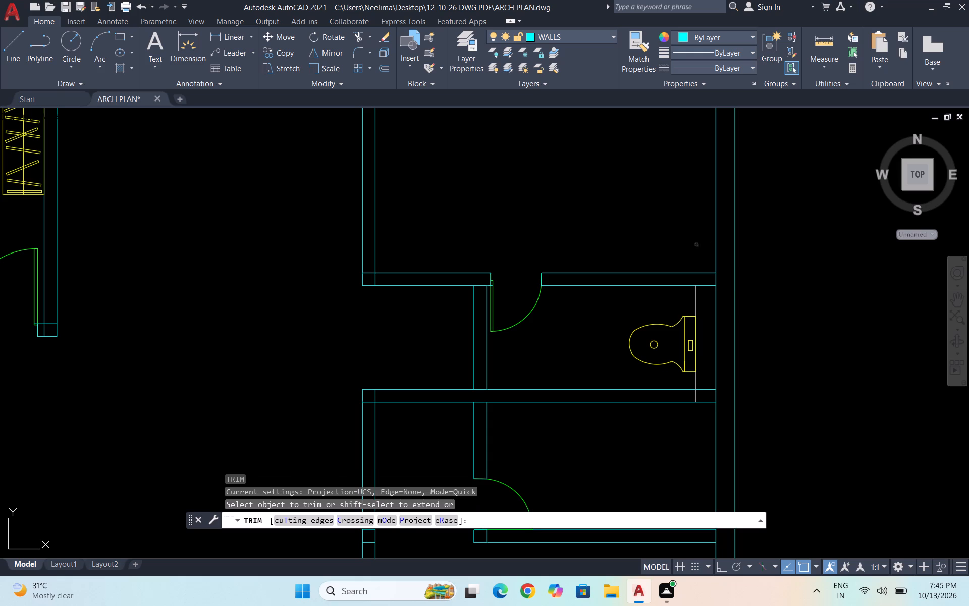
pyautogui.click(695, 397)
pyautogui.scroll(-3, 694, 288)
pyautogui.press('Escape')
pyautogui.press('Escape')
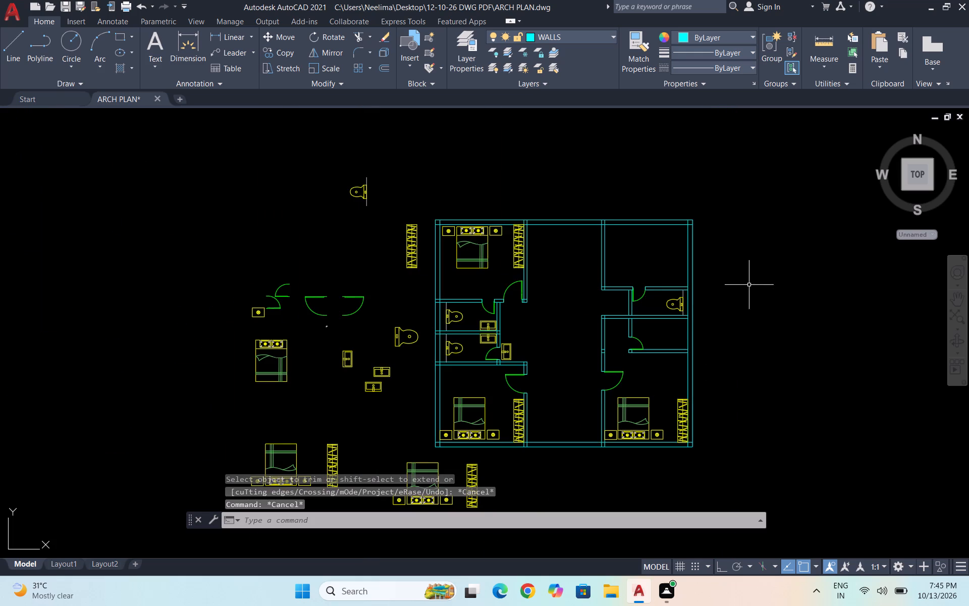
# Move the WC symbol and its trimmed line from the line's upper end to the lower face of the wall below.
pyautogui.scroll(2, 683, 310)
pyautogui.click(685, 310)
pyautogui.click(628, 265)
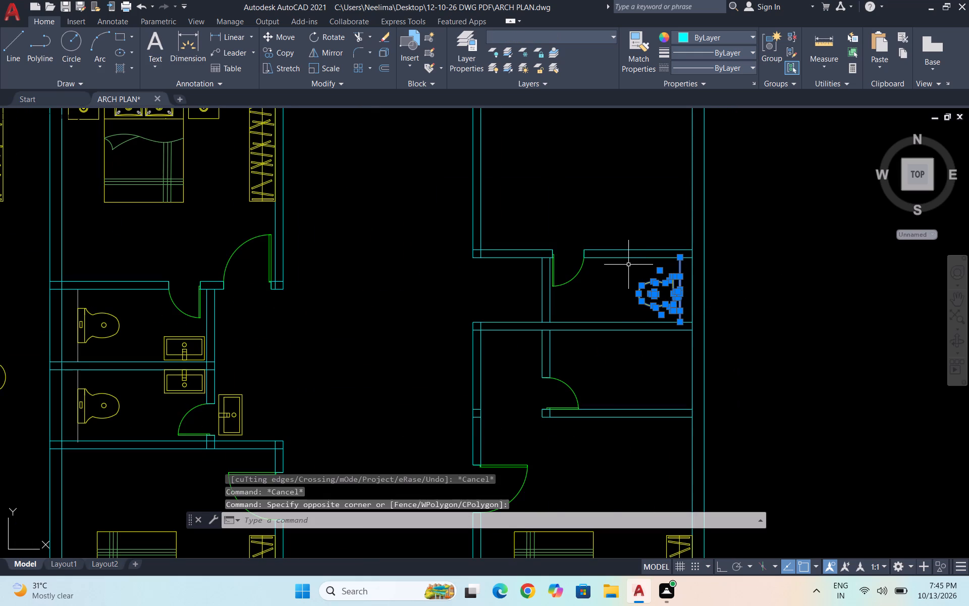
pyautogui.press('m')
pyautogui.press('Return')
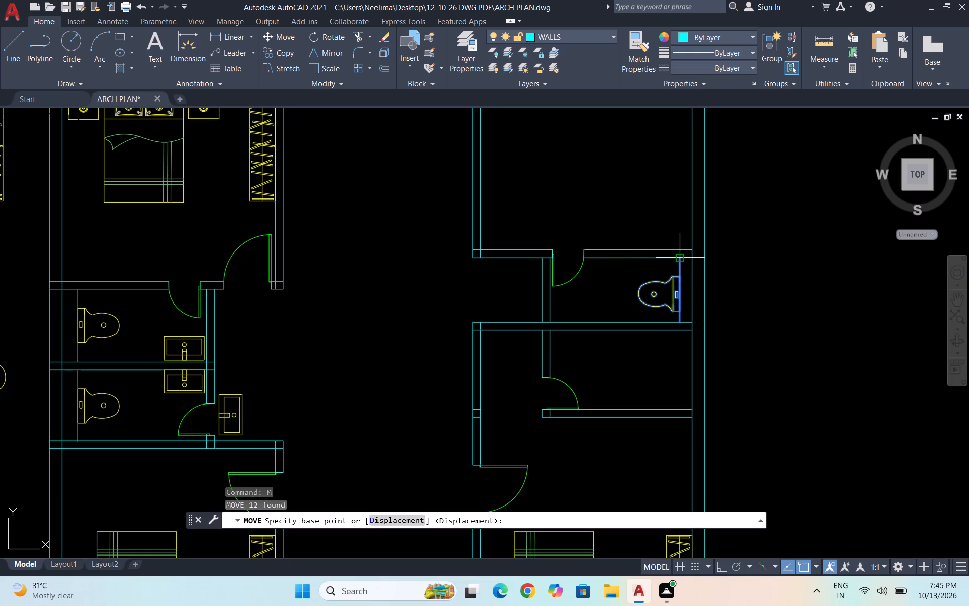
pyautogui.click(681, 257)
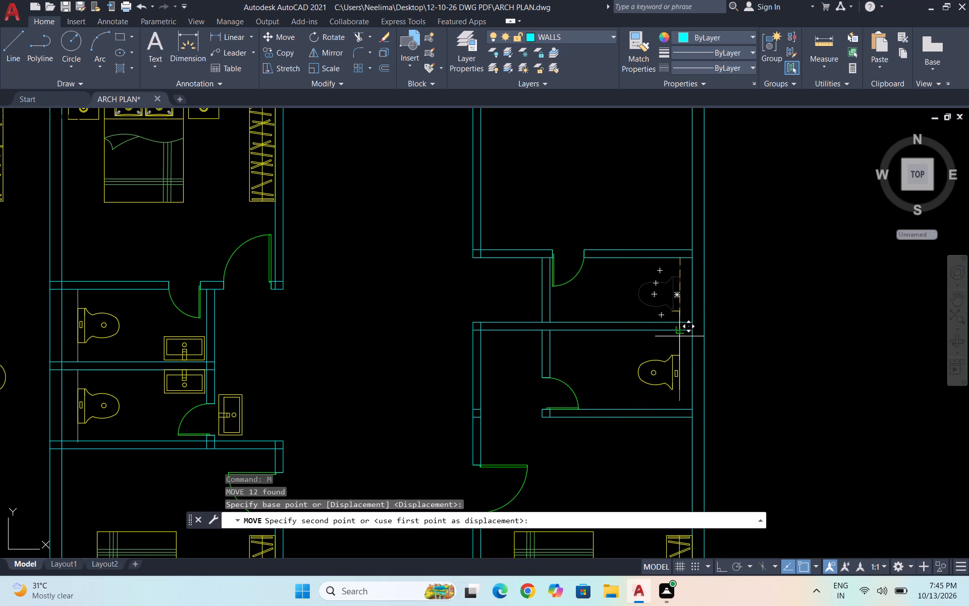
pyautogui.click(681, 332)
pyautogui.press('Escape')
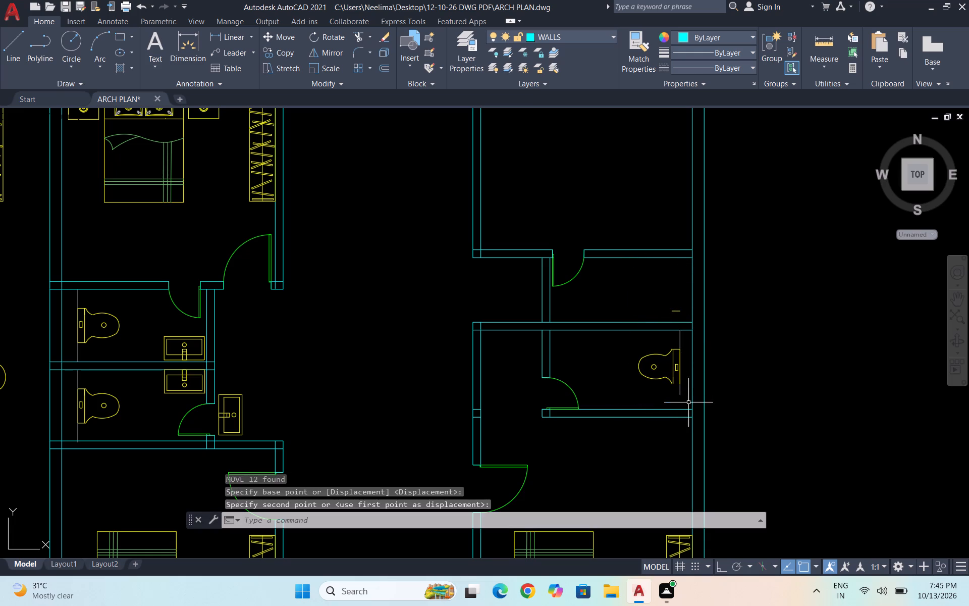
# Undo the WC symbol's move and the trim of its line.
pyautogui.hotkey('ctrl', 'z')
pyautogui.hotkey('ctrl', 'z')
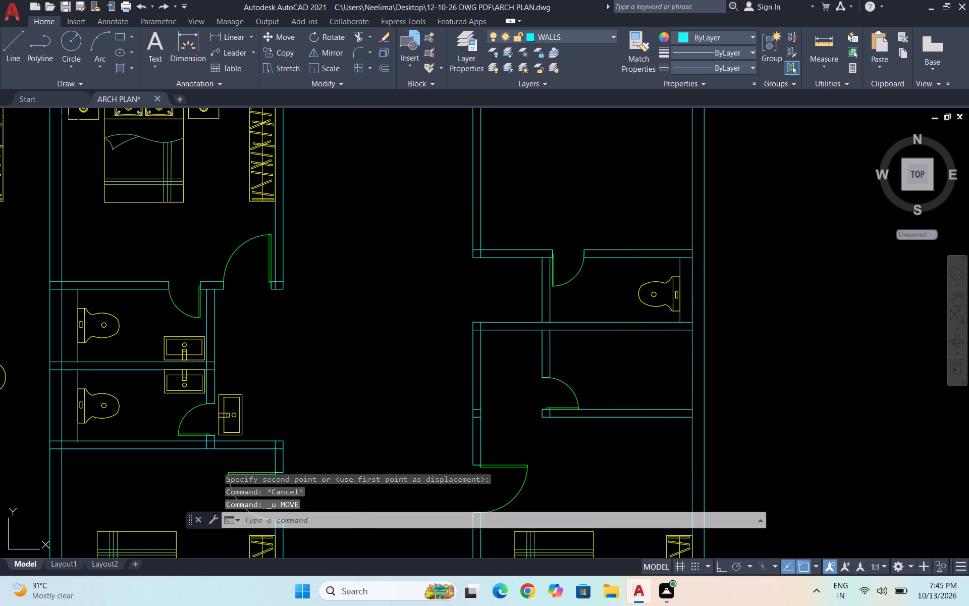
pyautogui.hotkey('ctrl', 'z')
# Move the complete WC symbol and its line into the room directly below, with the line's upper end on that room's upper wall.
pyautogui.click(704, 395)
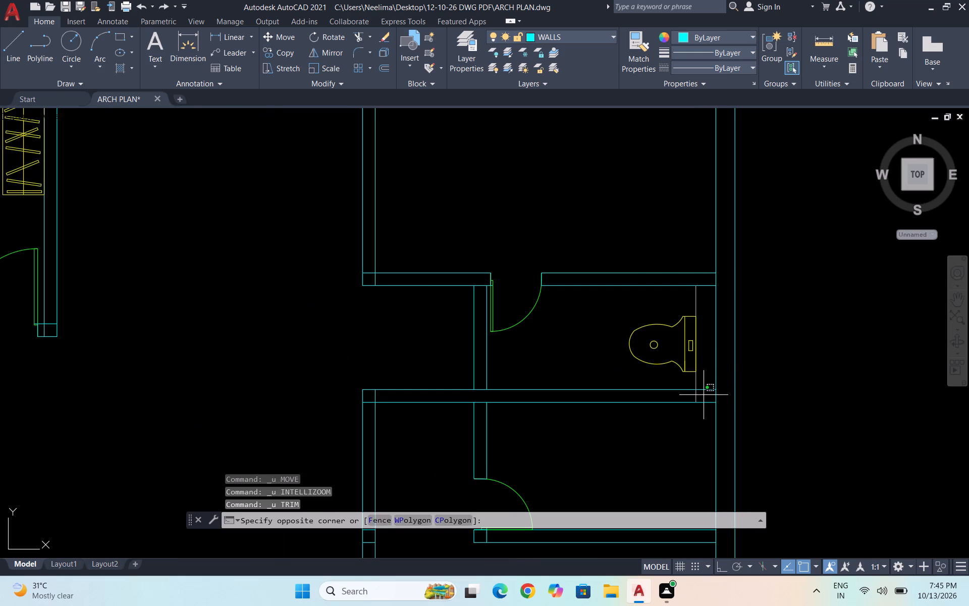
pyautogui.click(687, 394)
pyautogui.click(712, 374)
pyautogui.click(617, 312)
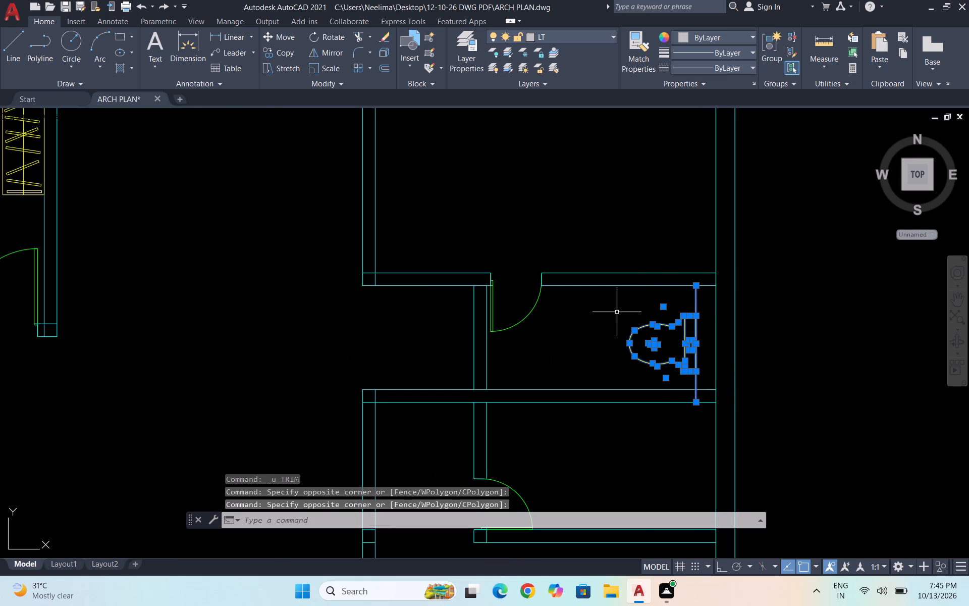
pyautogui.press('m')
pyautogui.press('Return')
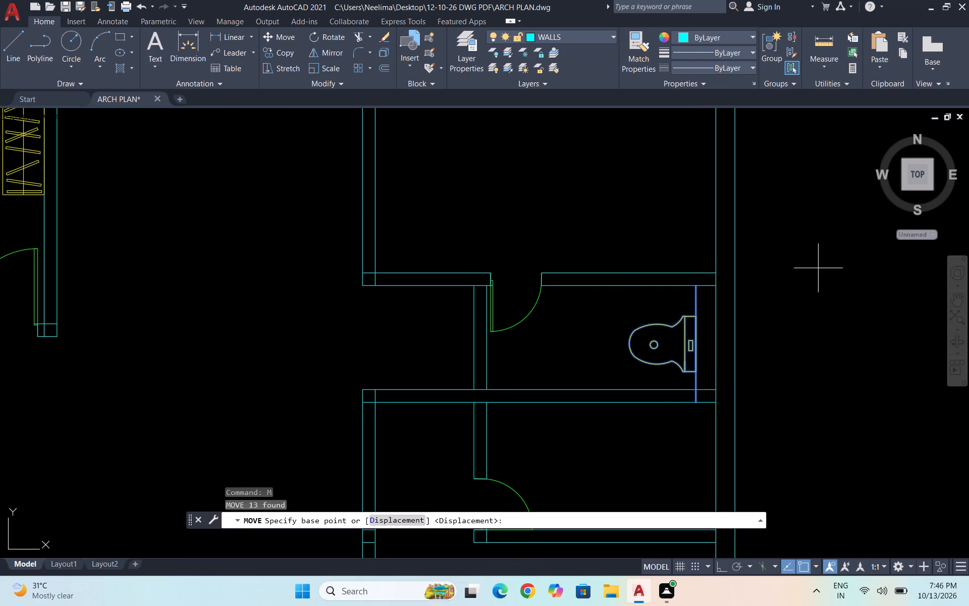
pyautogui.click(695, 286)
pyautogui.scroll(-2, 675, 281)
pyautogui.scroll(1, 680, 322)
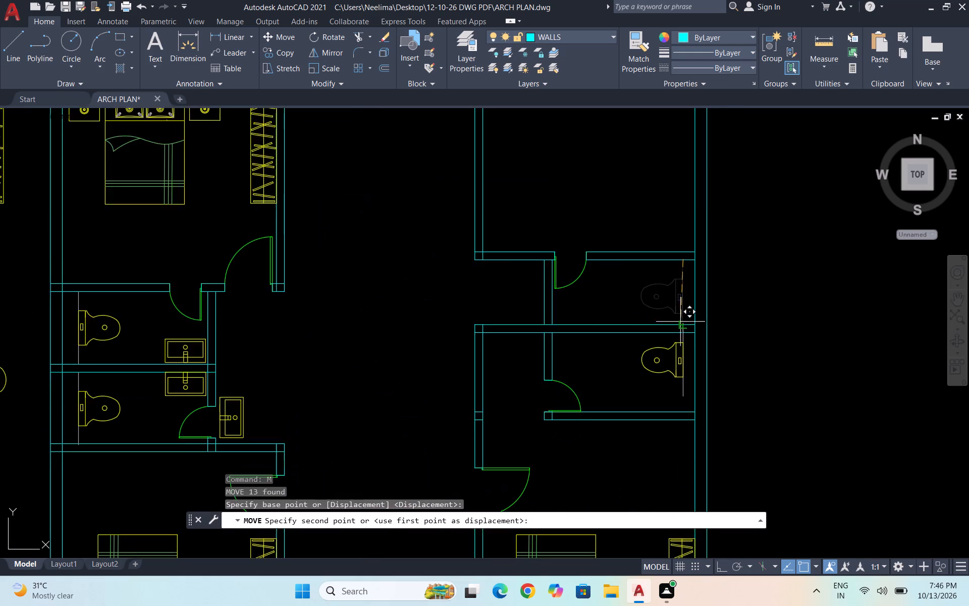
pyautogui.scroll(1, 680, 322)
pyautogui.click(680, 341)
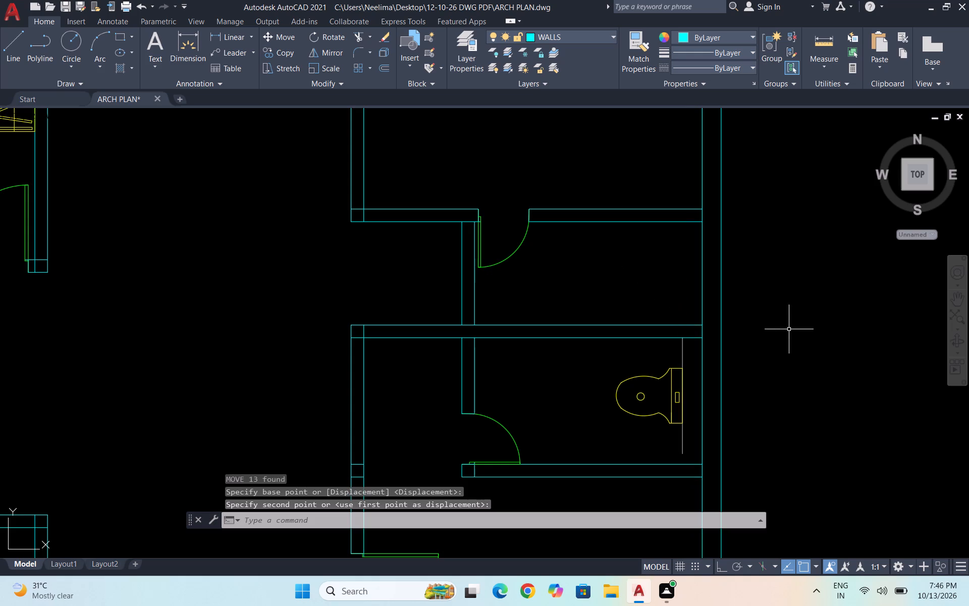
pyautogui.press('Escape')
# Extend the lower end of the WC symbol's line to the toilet's lower wall.
pyautogui.write('EX')
pyautogui.press('Return')
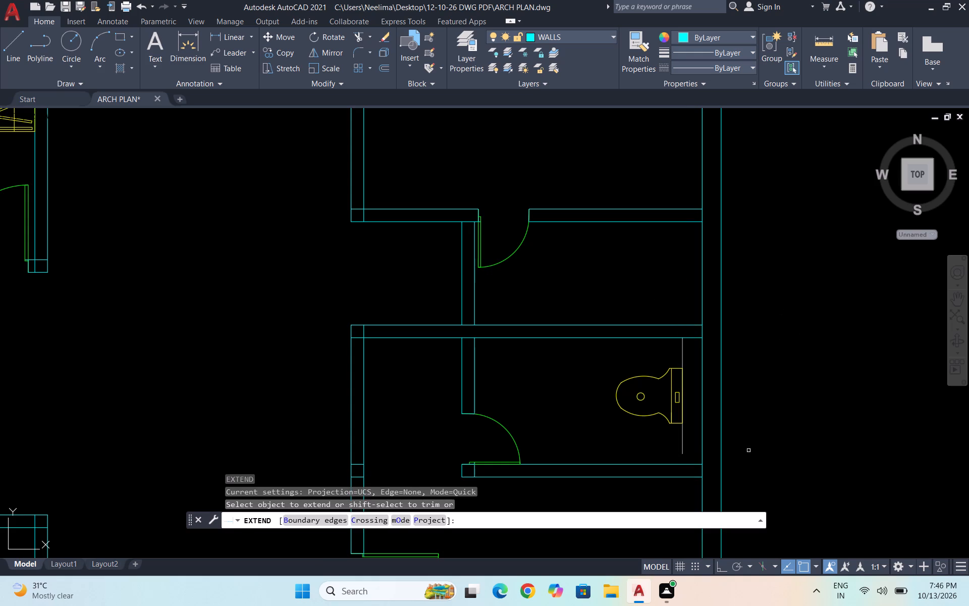
pyautogui.click(681, 446)
pyautogui.press('Escape')
# Draw a 2' horizontal line inward from the outer wall's inner face, just above the upper right bedroom's lower wall, with Ortho on.
pyautogui.scroll(-3, 777, 403)
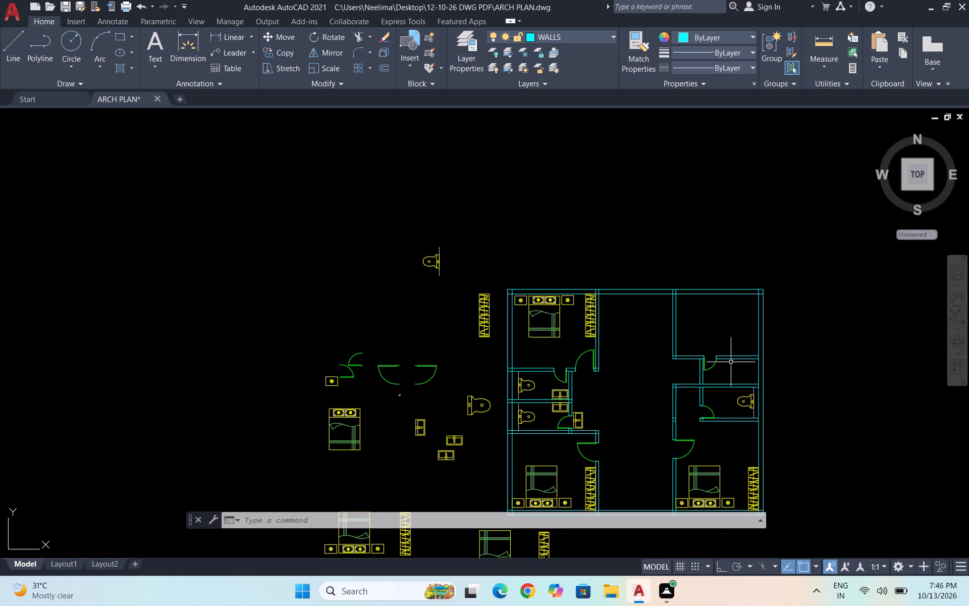
pyautogui.scroll(1, 769, 340)
pyautogui.press('l')
pyautogui.press('Return')
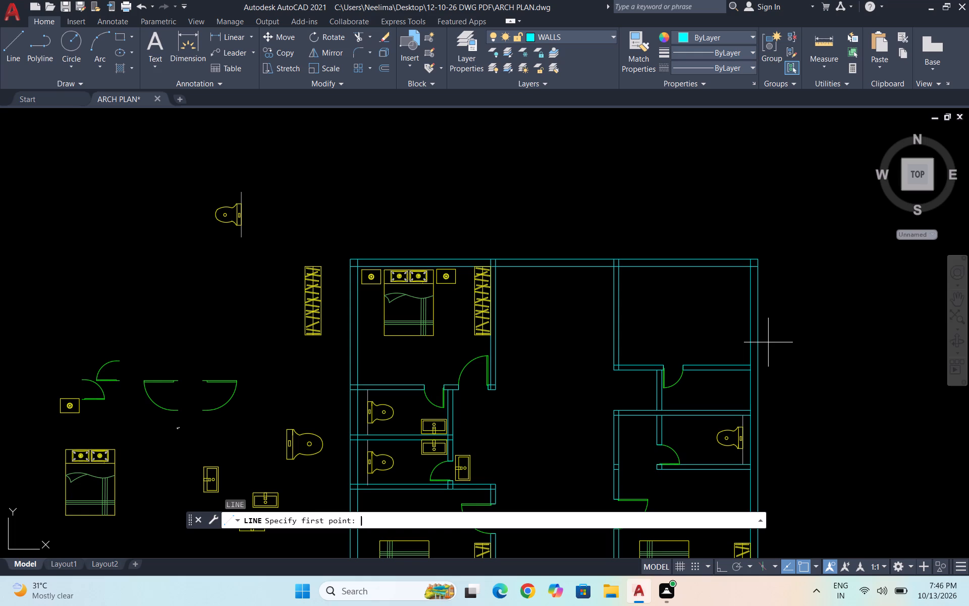
pyautogui.press('l')
pyautogui.press('Return')
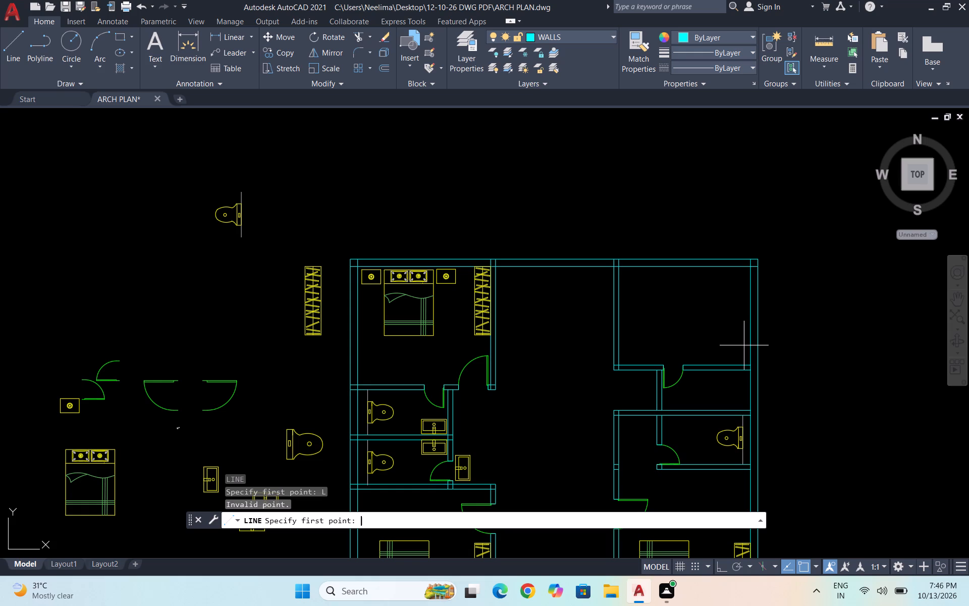
pyautogui.scroll(1, 744, 353)
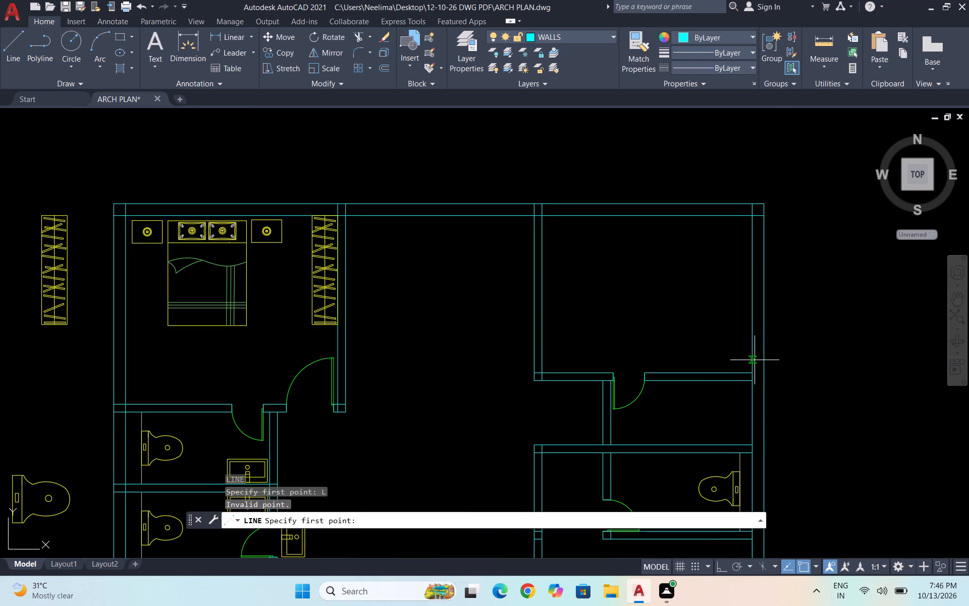
pyautogui.scroll(1, 755, 361)
pyautogui.click(749, 366)
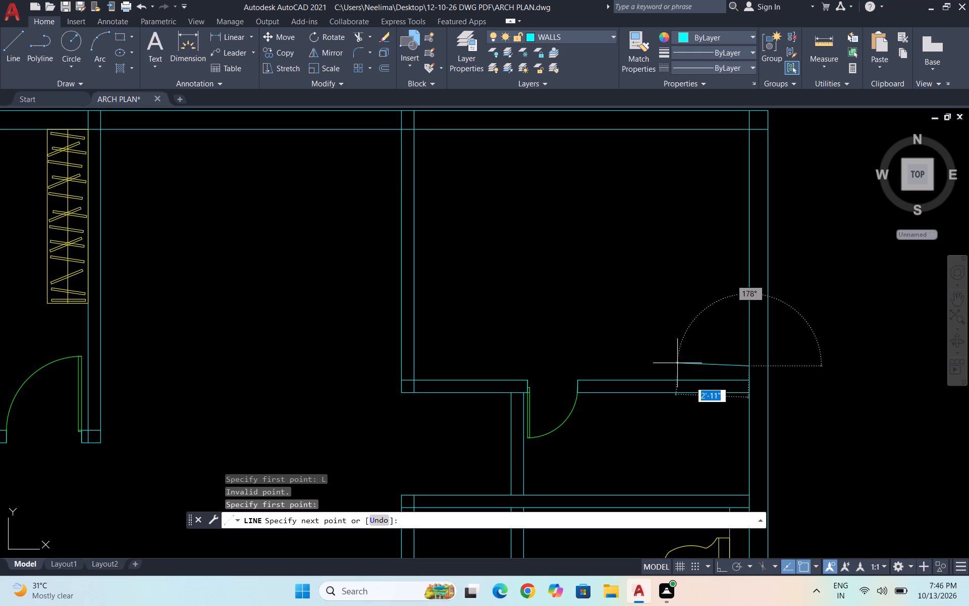
pyautogui.press('F8')
pyautogui.write("2'")
pyautogui.press('Return')
pyautogui.press('Return')
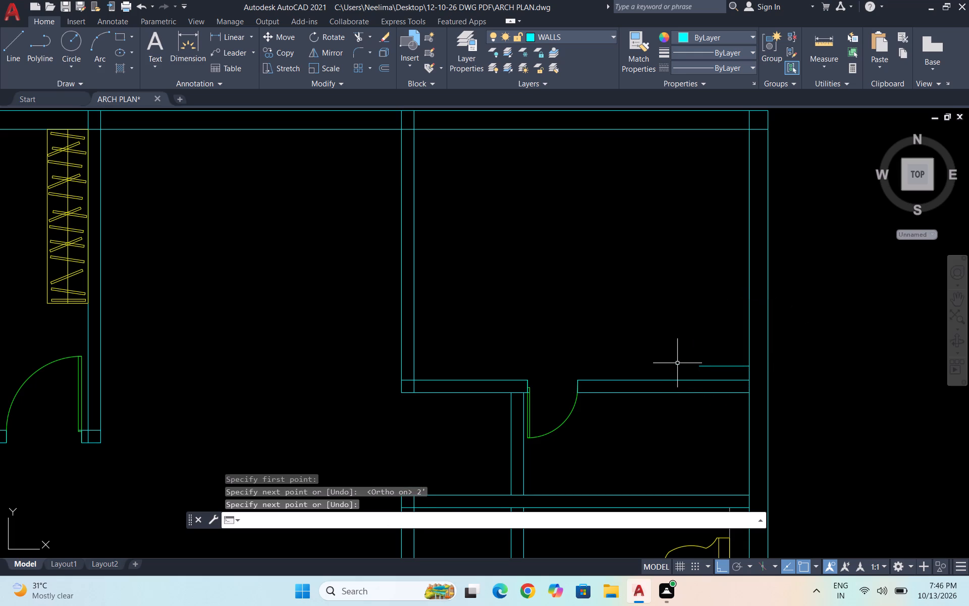
# Draw a 2' vertical line up from the bedroom's lower wall, in line with the short horizontal line's inner end.
pyautogui.press('l')
pyautogui.press('Return')
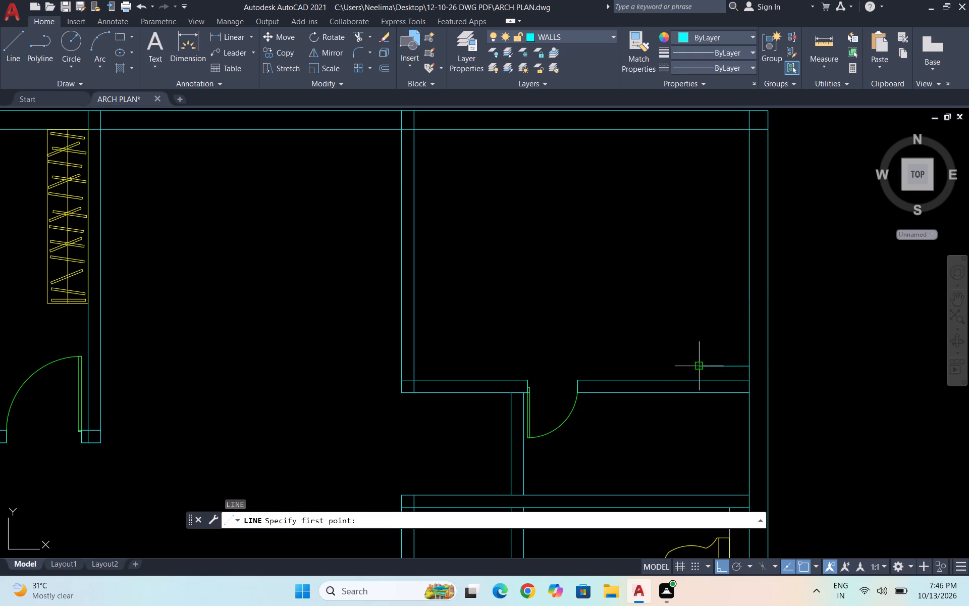
pyautogui.click(698, 376)
pyautogui.write("2'")
pyautogui.press('Return')
pyautogui.press('Return')
# Move the 2' horizontal line so its inner end meets the top of the 2' vertical line, closing a corner square.
pyautogui.click(722, 376)
pyautogui.click(716, 353)
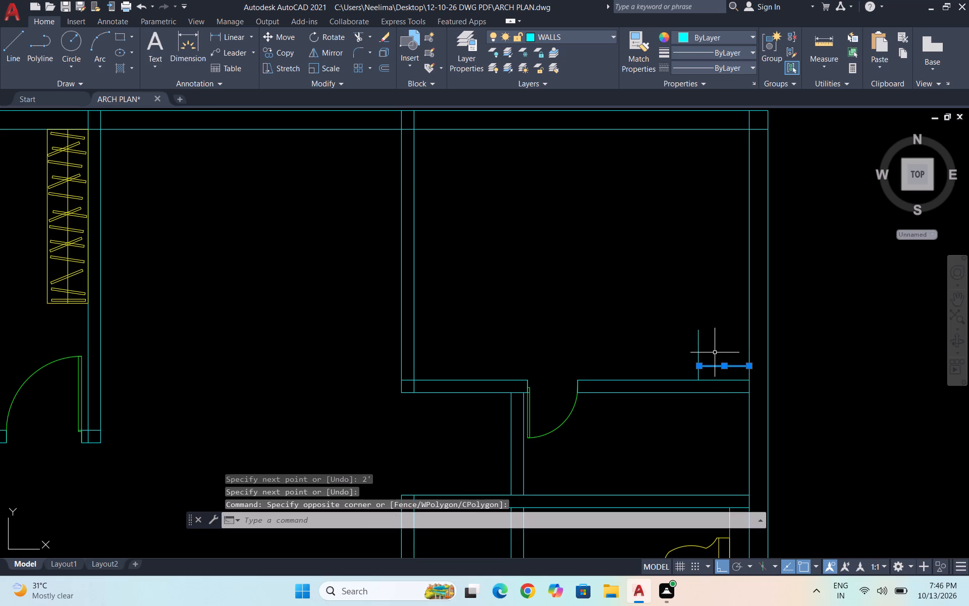
pyautogui.press('m')
pyautogui.press('Return')
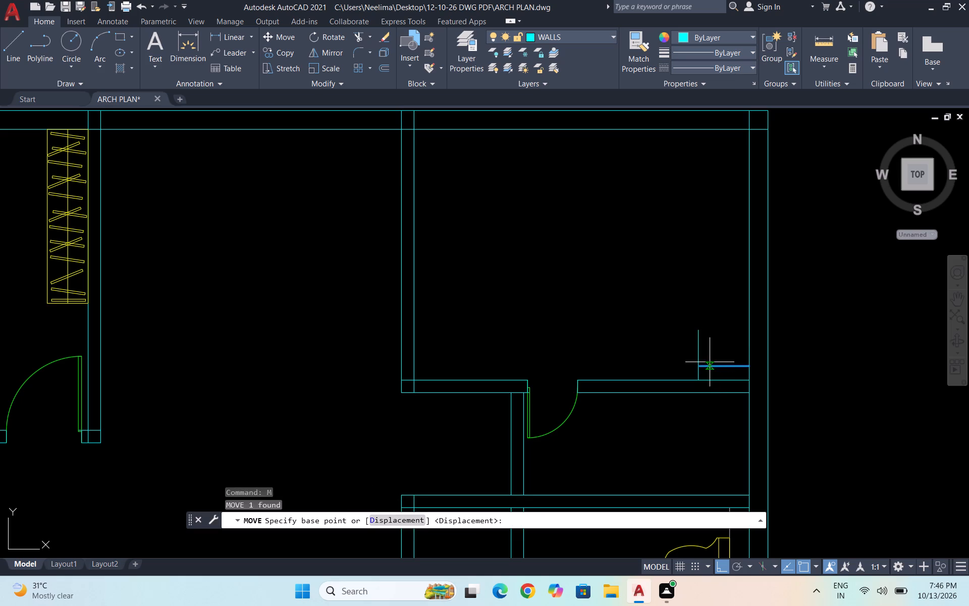
pyautogui.click(696, 366)
pyautogui.click(698, 332)
pyautogui.scroll(-1, 635, 353)
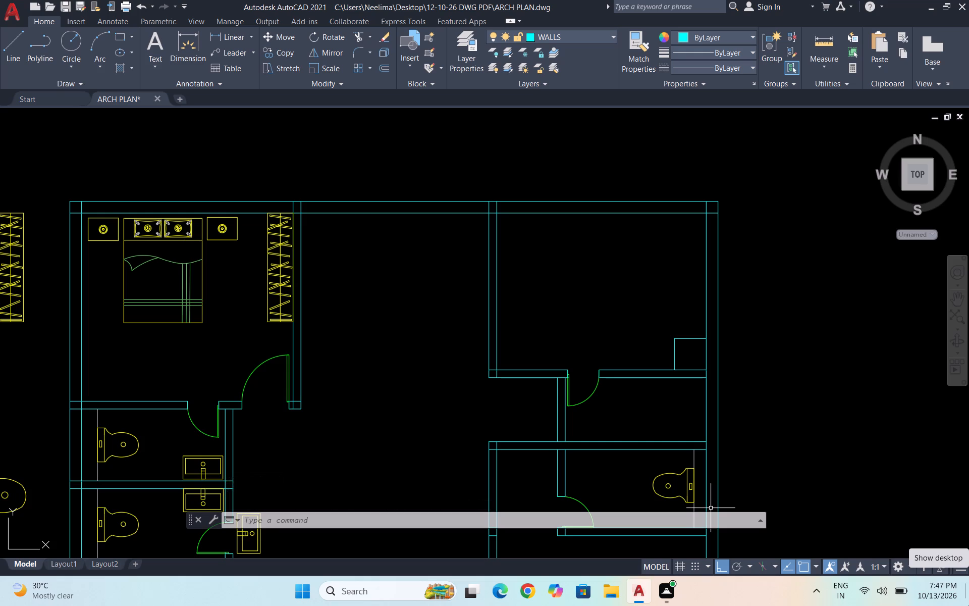
pyautogui.press('Escape')
# Start a new line near the 2' corner square in the upper right bedroom.
pyautogui.press('l')
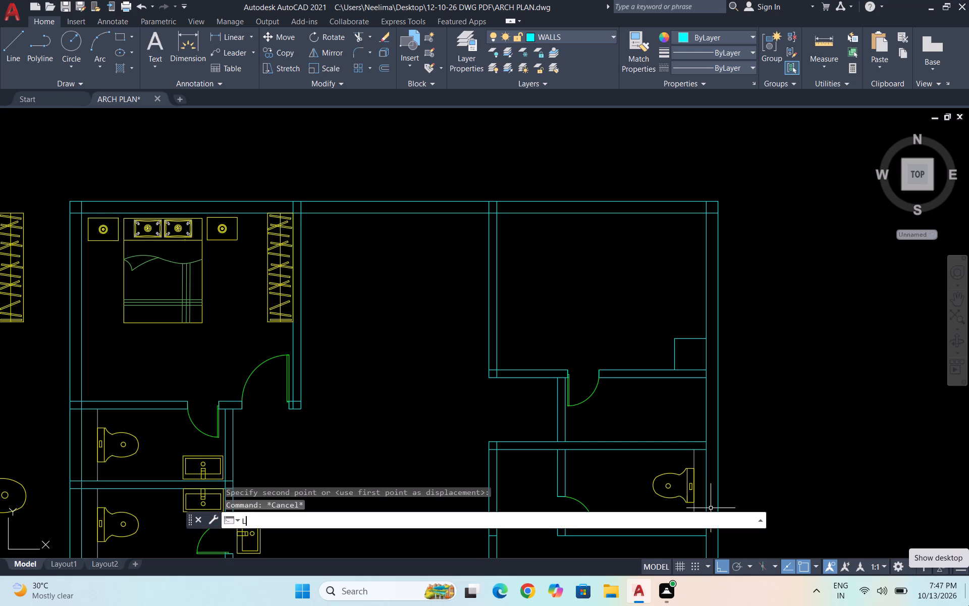
pyautogui.press('Return')
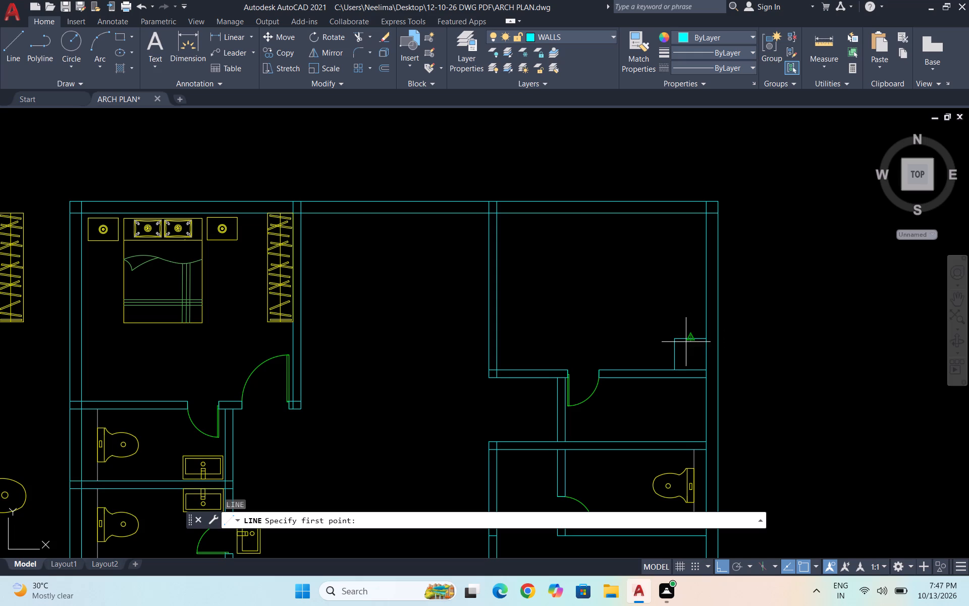
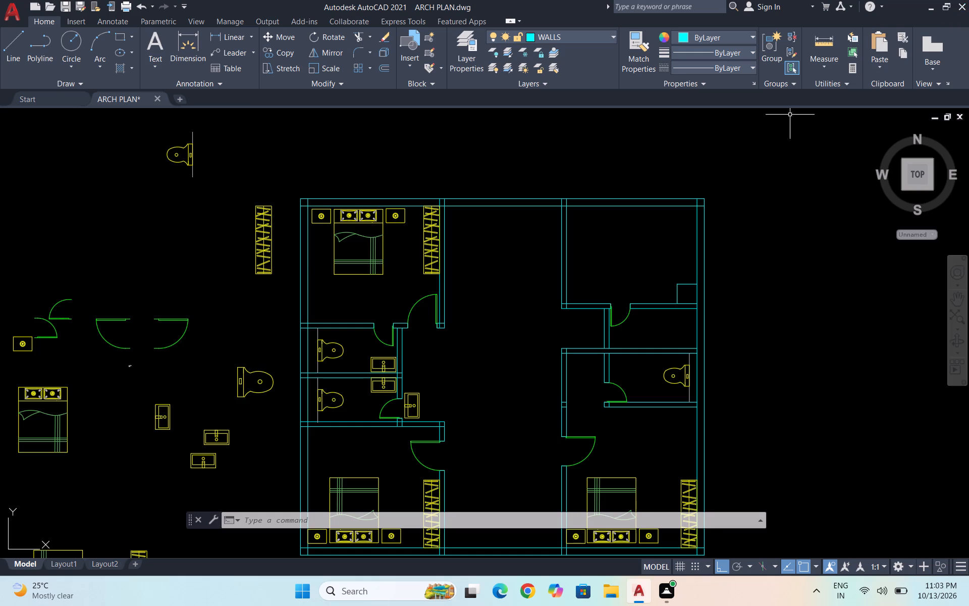
# Draw a vertical line up from the corner square's inner corner in the upper right bedroom, ending about 2'-1" below the upper wall.
pyautogui.scroll(-3, 828, 75)
pyautogui.scroll(-2, 603, 238)
pyautogui.scroll(2, 603, 238)
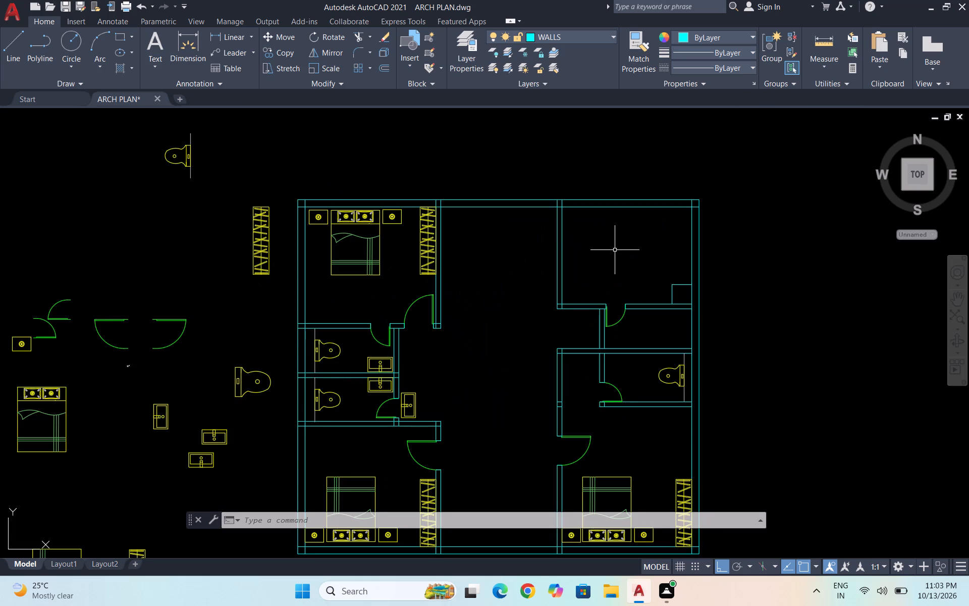
pyautogui.scroll(-1, 481, 262)
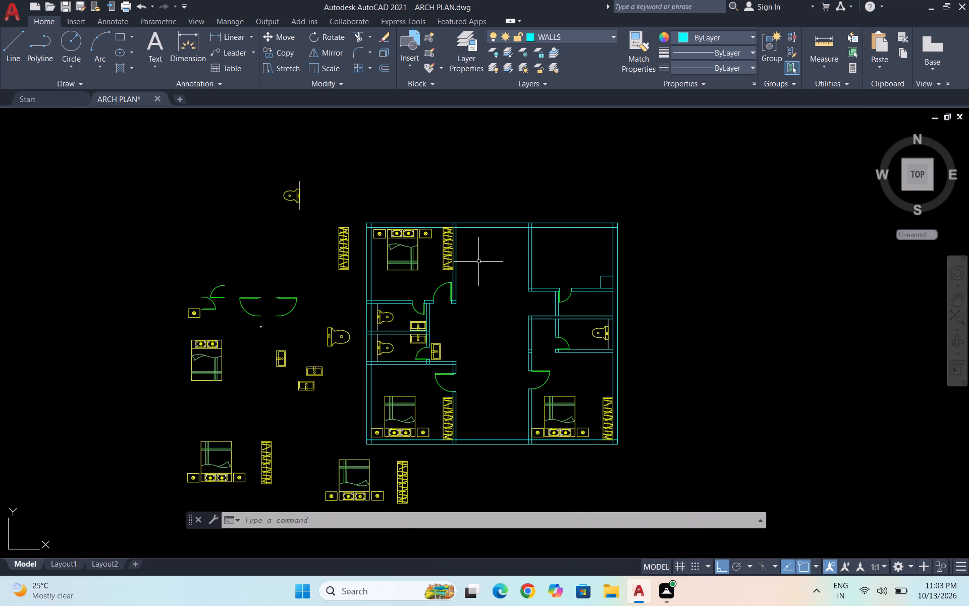
pyautogui.scroll(2, 609, 274)
pyautogui.press('l')
pyautogui.hotkey('shift', 'Return')
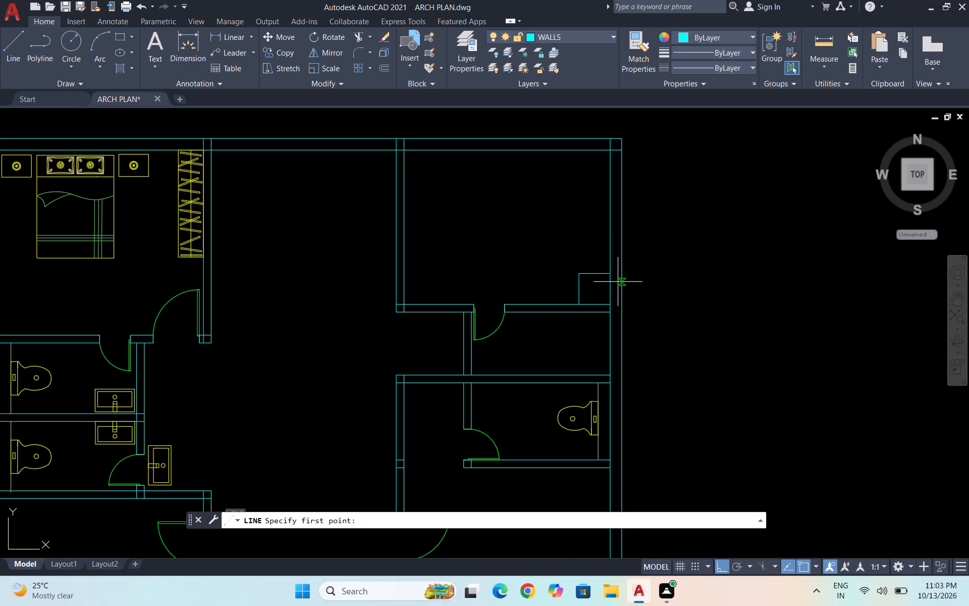
pyautogui.click(581, 277)
pyautogui.click(573, 182)
pyautogui.press('Escape')
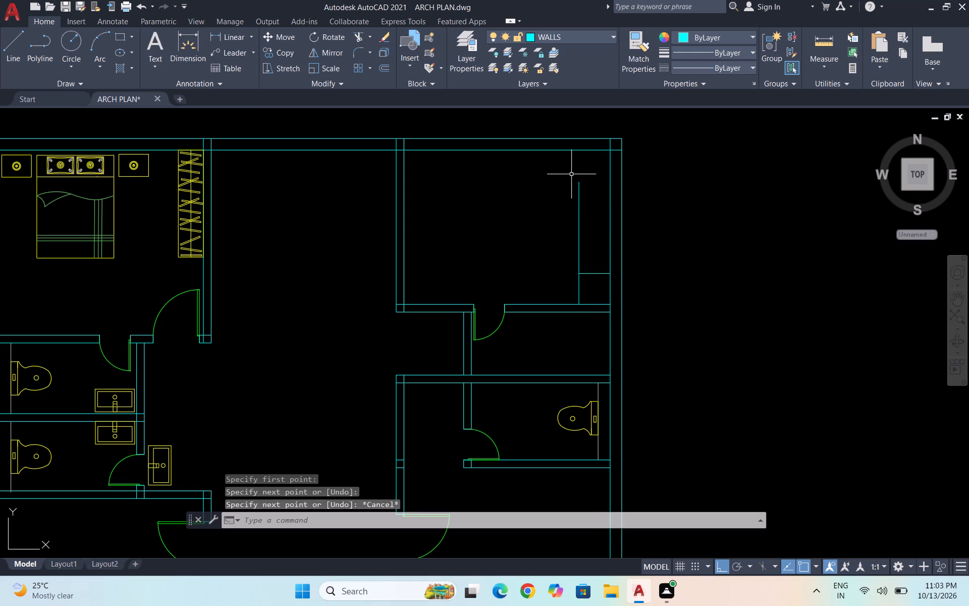
# Draw a 2' vertical line down from the upper wall's inner face, in line with the corner square's inner edge.
pyautogui.scroll(1, 571, 174)
pyautogui.press('l')
pyautogui.press('Return')
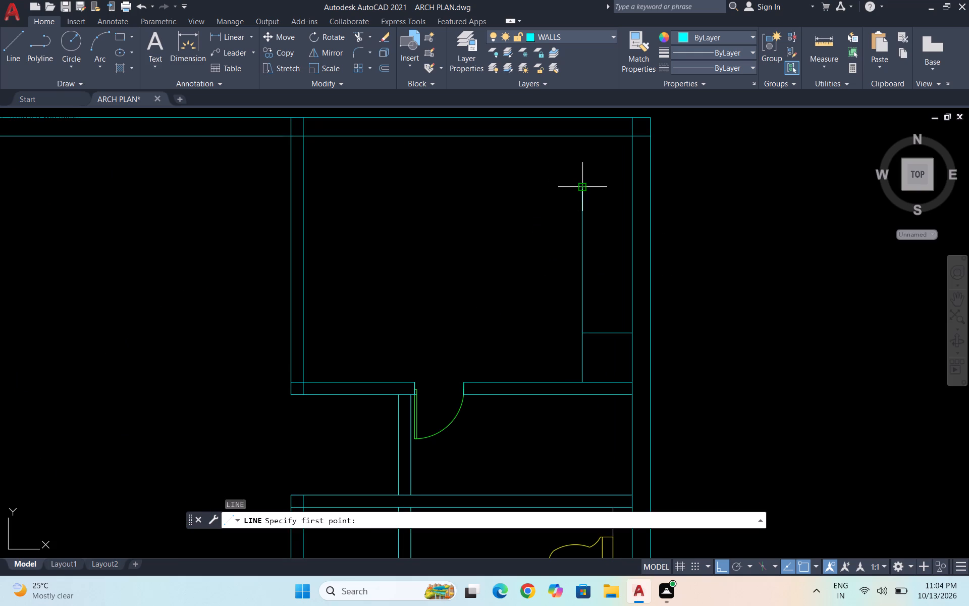
pyautogui.click(584, 136)
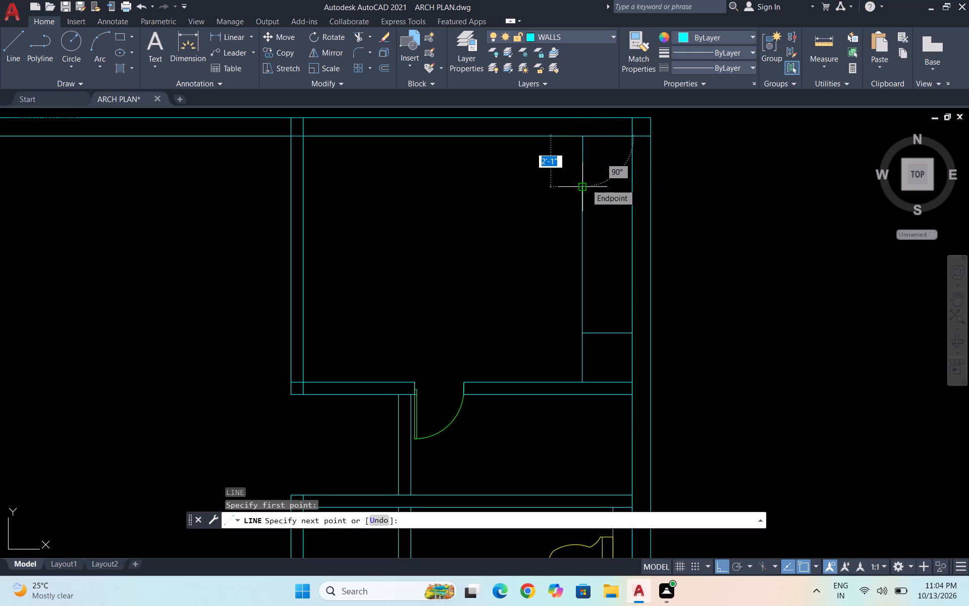
pyautogui.press('2')
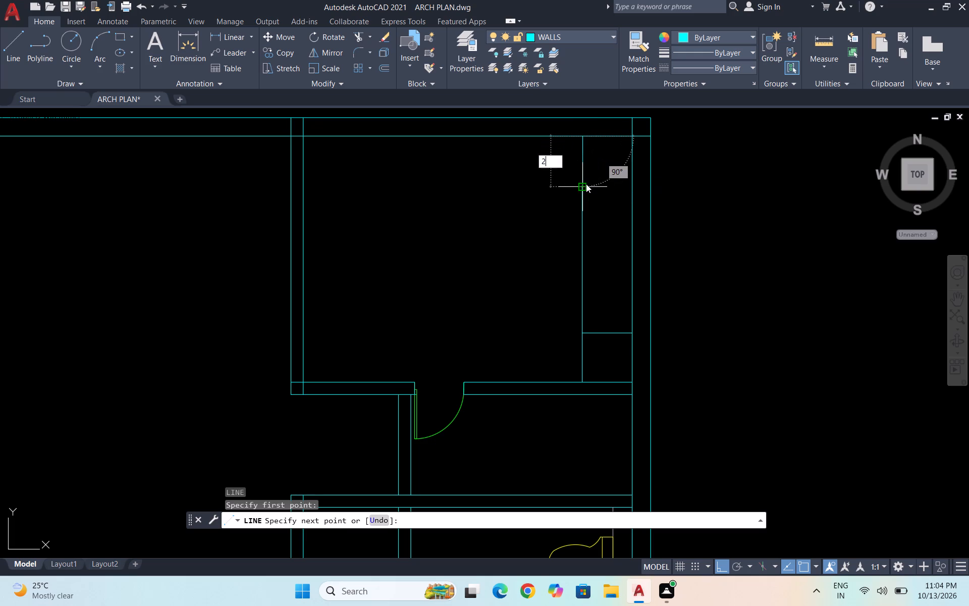
pyautogui.press("'")
pyautogui.press('Return')
pyautogui.press('Return')
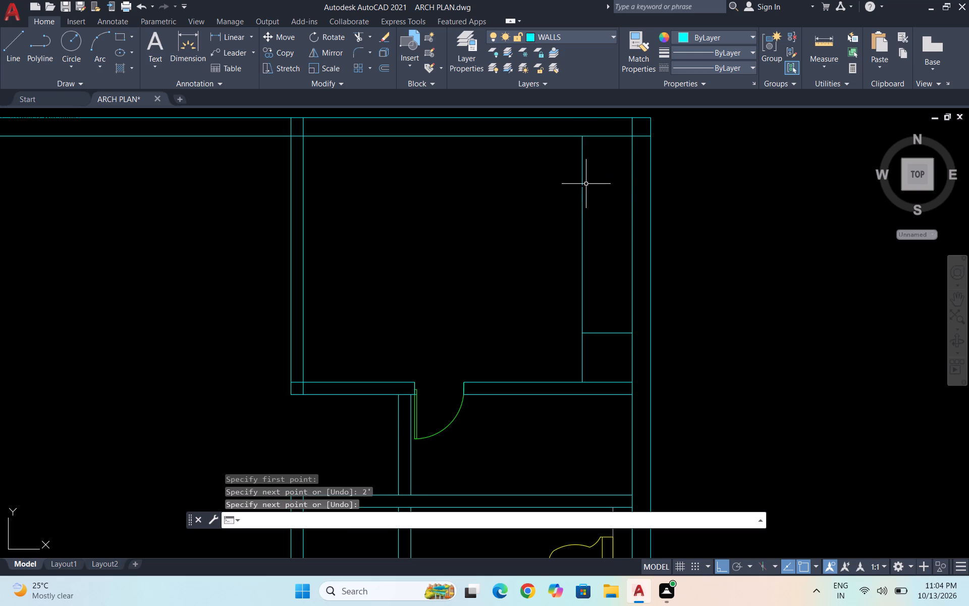
# Erase the long vertical line between the 2' line at the upper wall and the corner square.
pyautogui.click(609, 230)
pyautogui.click(544, 212)
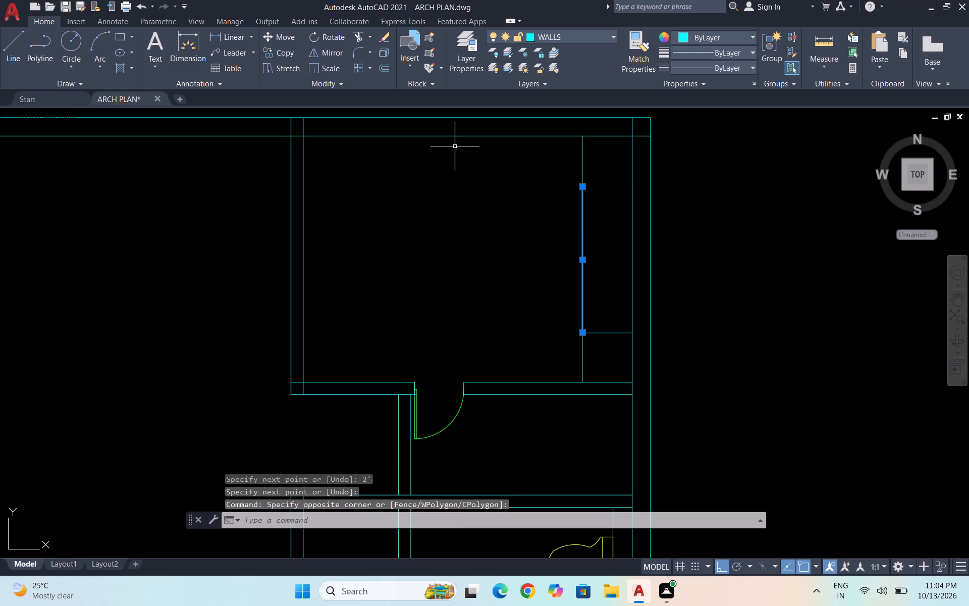
pyautogui.press('Delete')
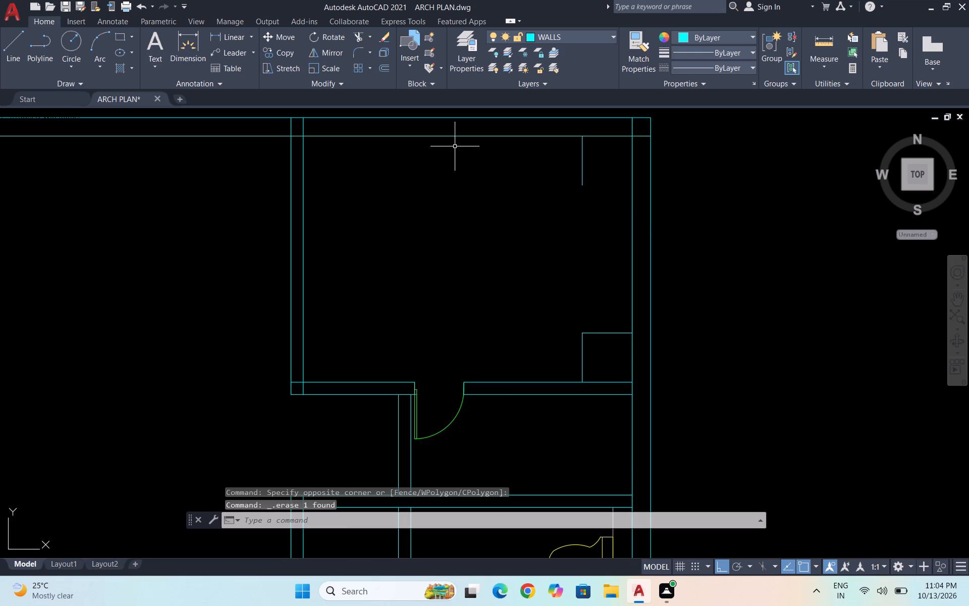
pyautogui.press('Escape')
pyautogui.press('Escape')
pyautogui.press('Escape')
pyautogui.press('Escape')
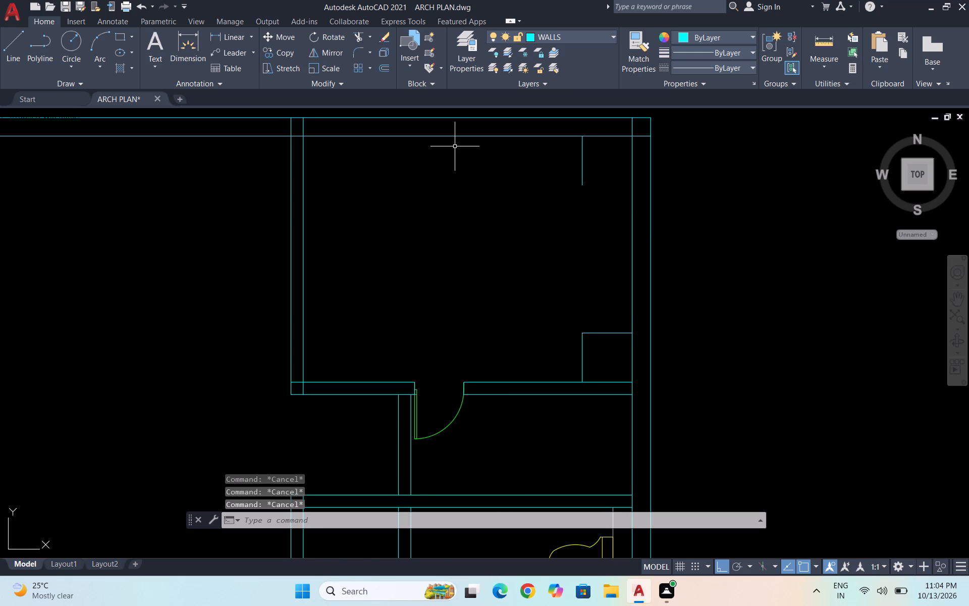
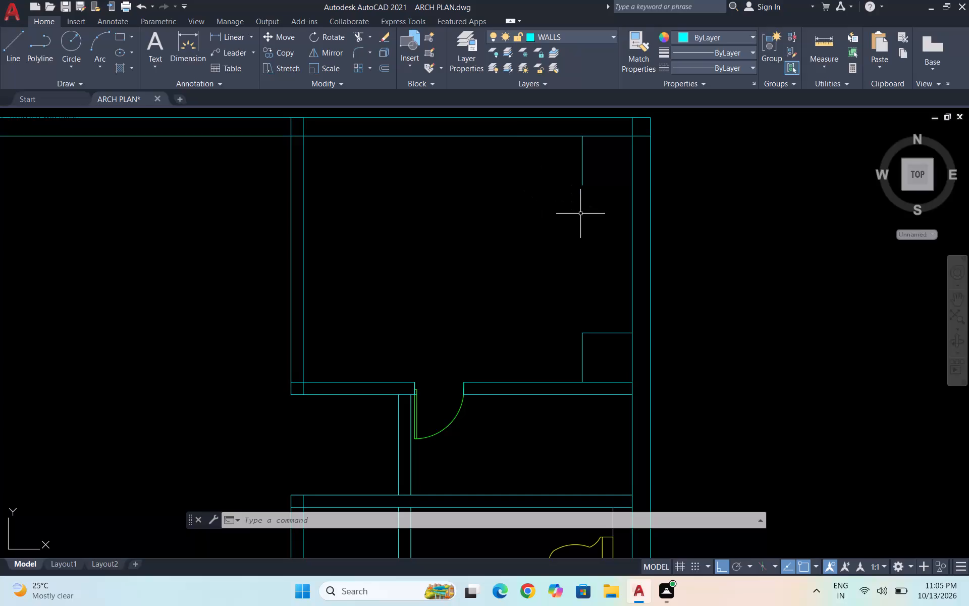
# Draw a horizontal line from the lower end of the upper wall's 2' line to the left wall's inner face in the upper right bedroom.
pyautogui.press('l')
pyautogui.press('Return')
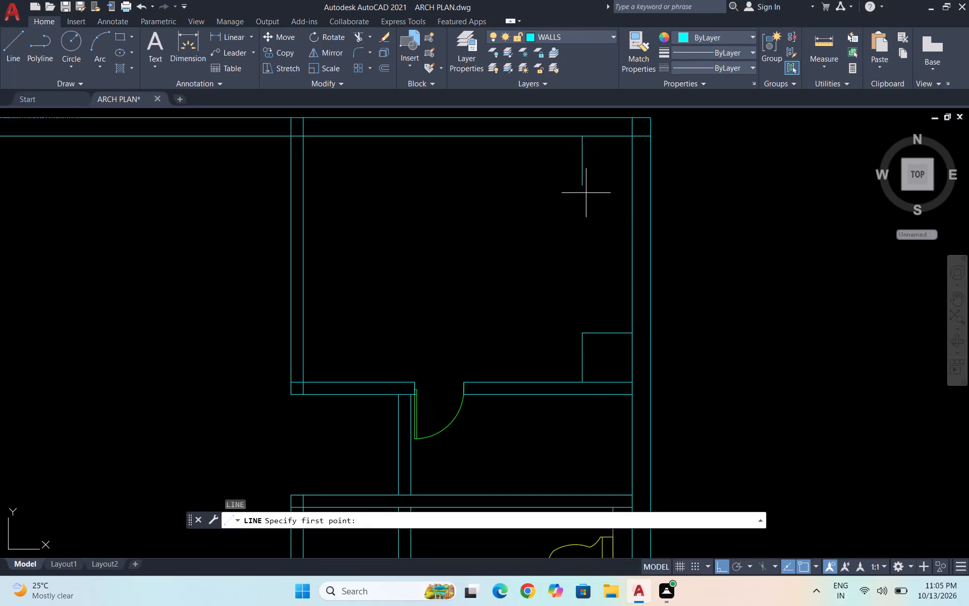
pyautogui.click(586, 184)
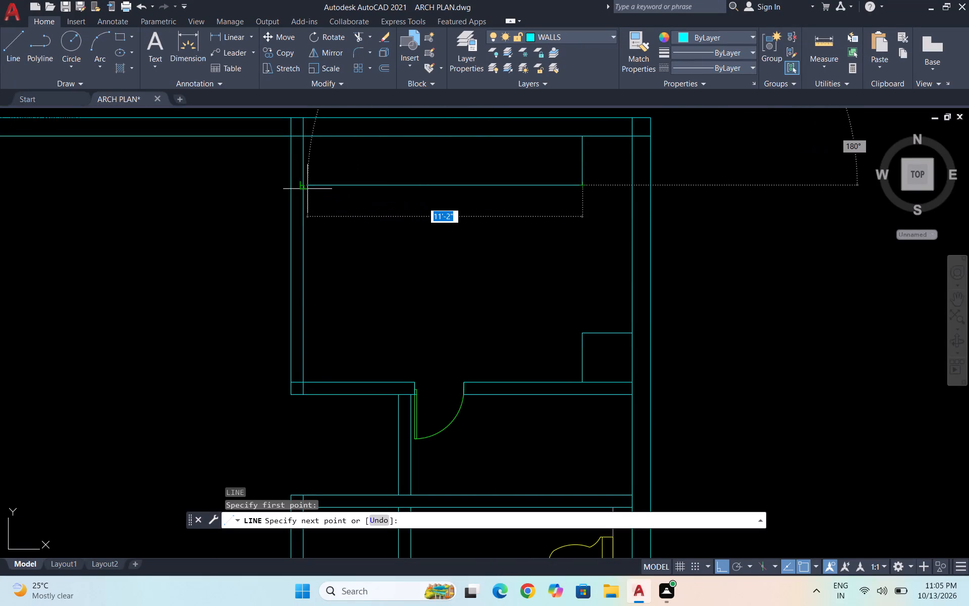
pyautogui.click(306, 188)
pyautogui.press('Escape')
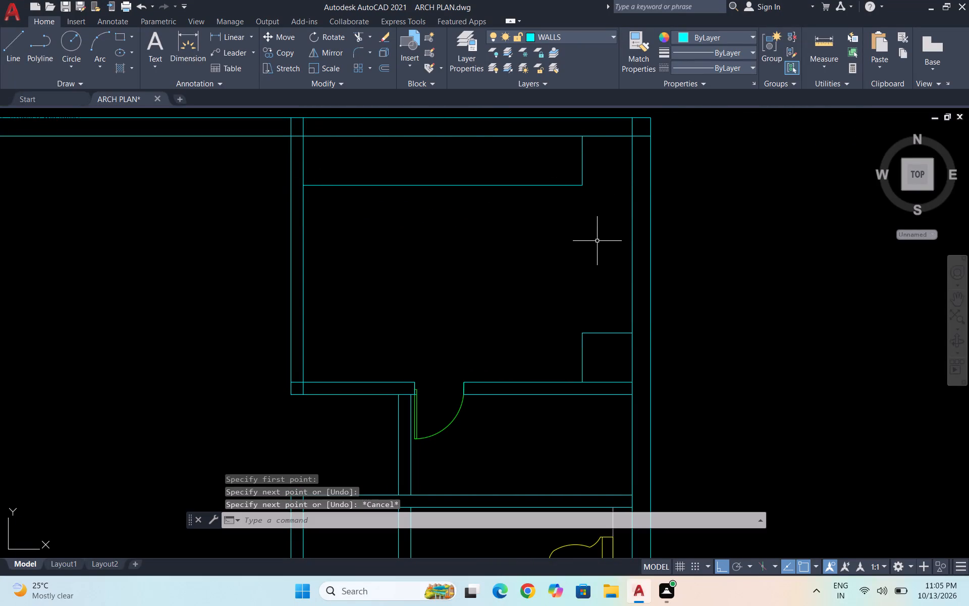
# Draw a vertical line from the corner square's inner corner up to the end of the new horizontal line.
pyautogui.press('space')
pyautogui.click(585, 333)
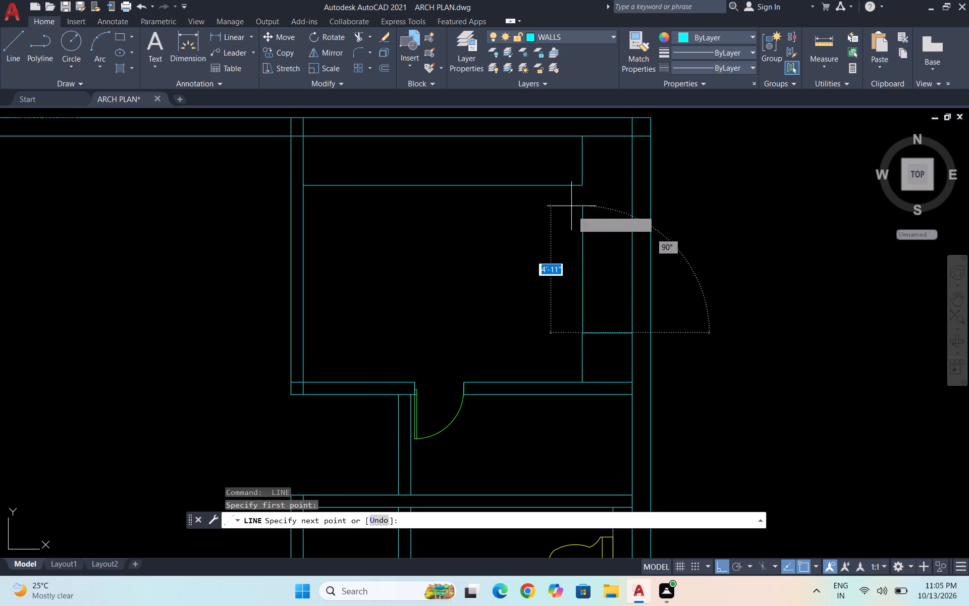
pyautogui.click(583, 183)
pyautogui.press('space')
# Erase the corner square's upper horizontal edge and the 2' vertical line at the upper wall, leaving the continuous L-shaped counter outline.
pyautogui.scroll(-1, 593, 194)
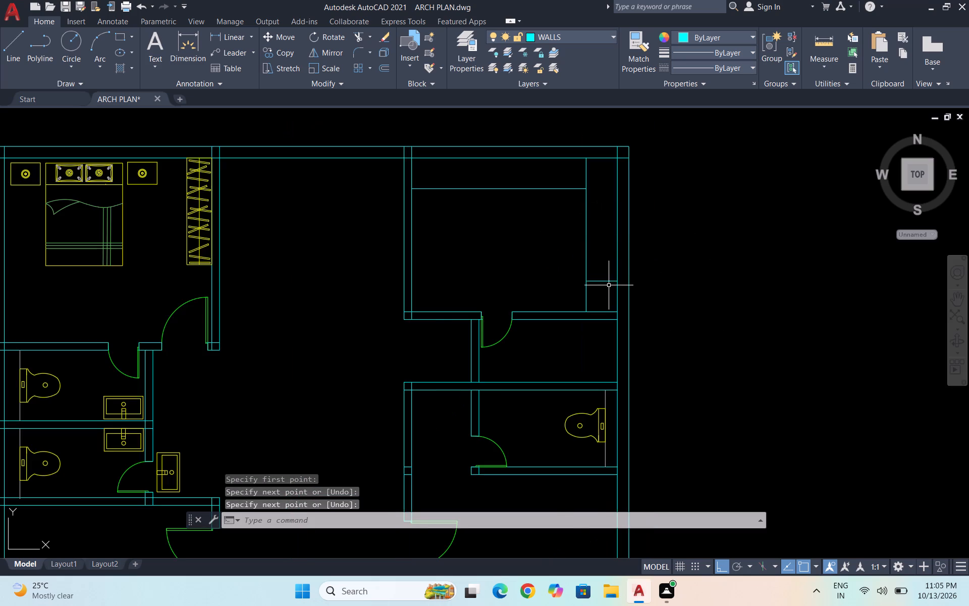
pyautogui.scroll(1, 610, 285)
pyautogui.click(608, 296)
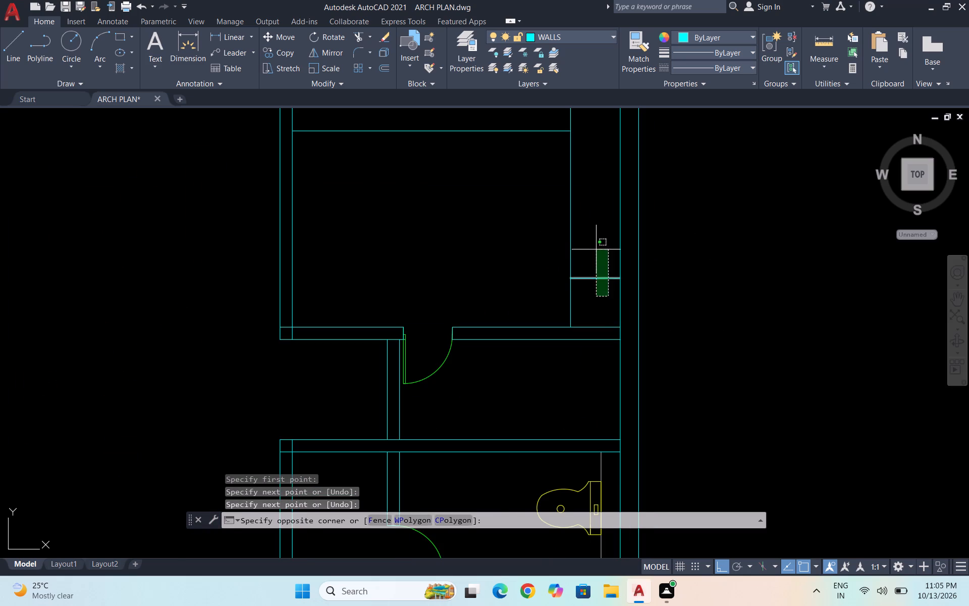
pyautogui.click(597, 250)
pyautogui.scroll(-2, 598, 284)
pyautogui.scroll(3, 580, 223)
pyautogui.click(606, 222)
pyautogui.click(595, 214)
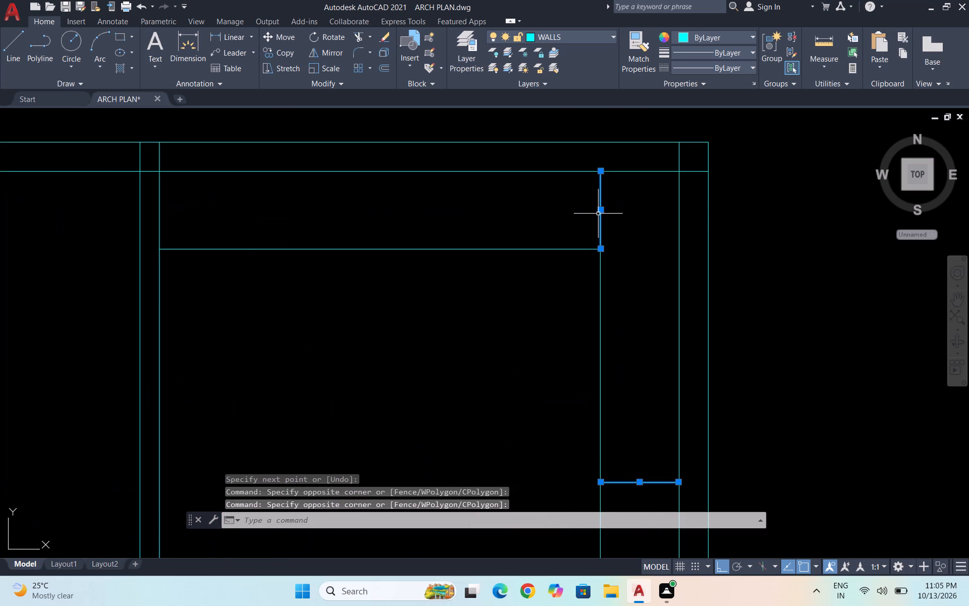
pyautogui.press('Delete')
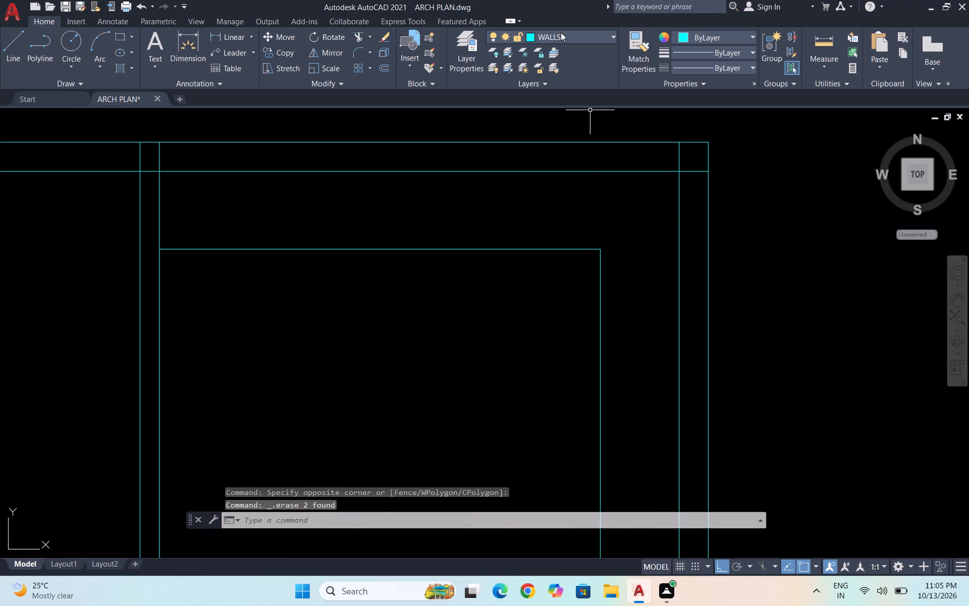
# Make FURNTIURE the current layer.
pyautogui.click(569, 39)
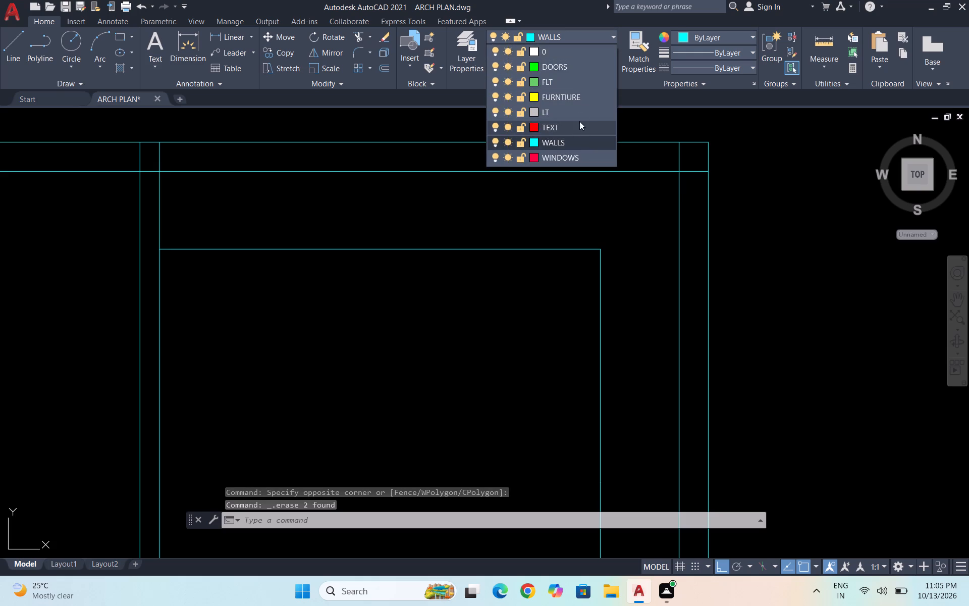
pyautogui.doubleClick(578, 97)
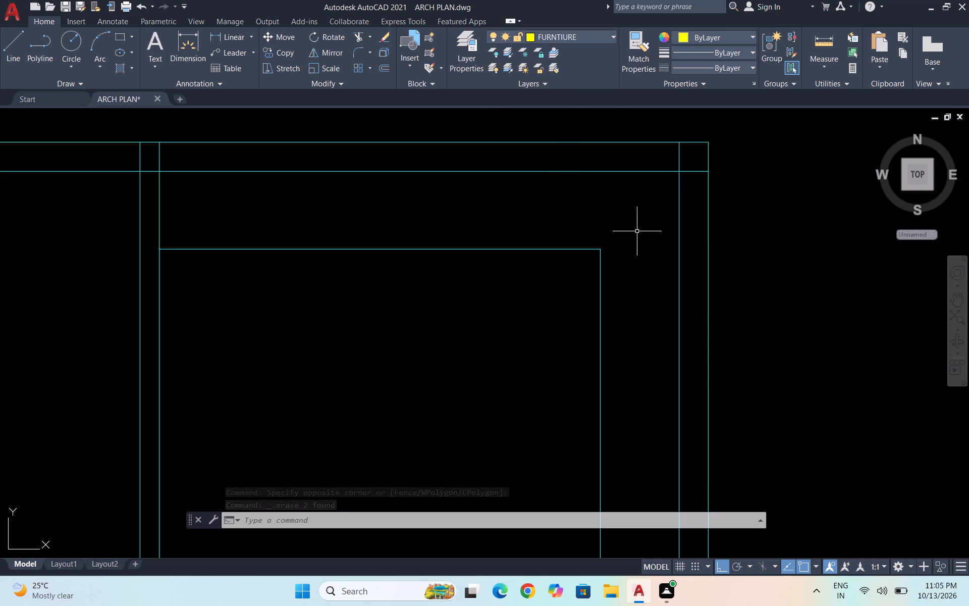
# Look through the DesignCenter sample blocks of Home - Space Planner.dwg and House Designer.dwg for a suitable kitchen symbol.
pyautogui.write('DC')
pyautogui.press('Return')
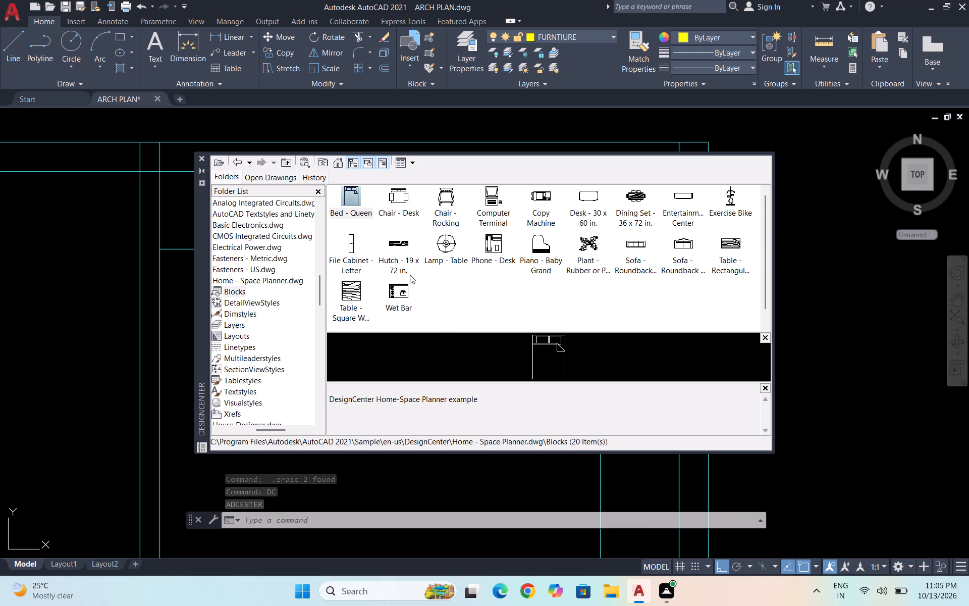
pyautogui.click(339, 171)
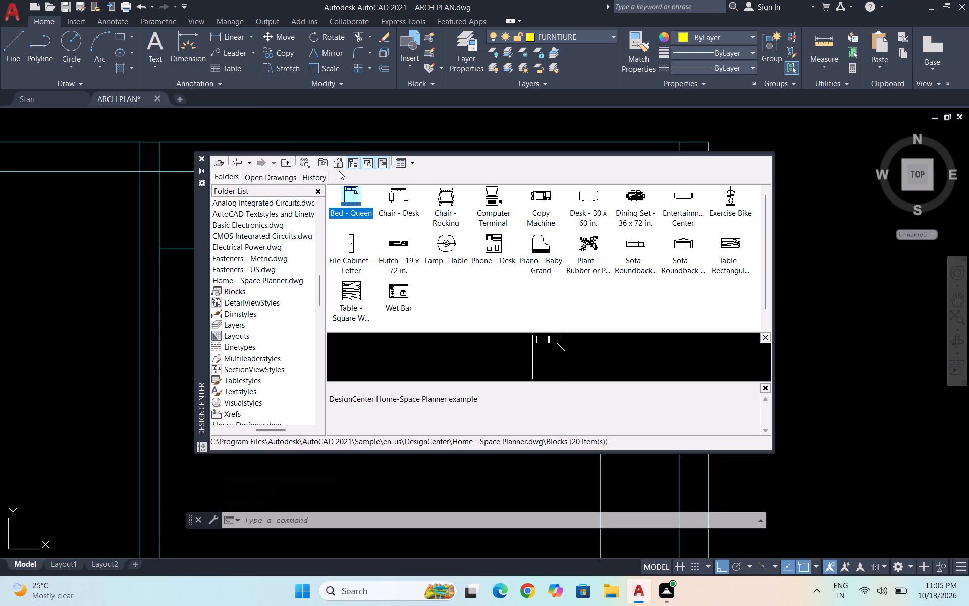
pyautogui.click(336, 164)
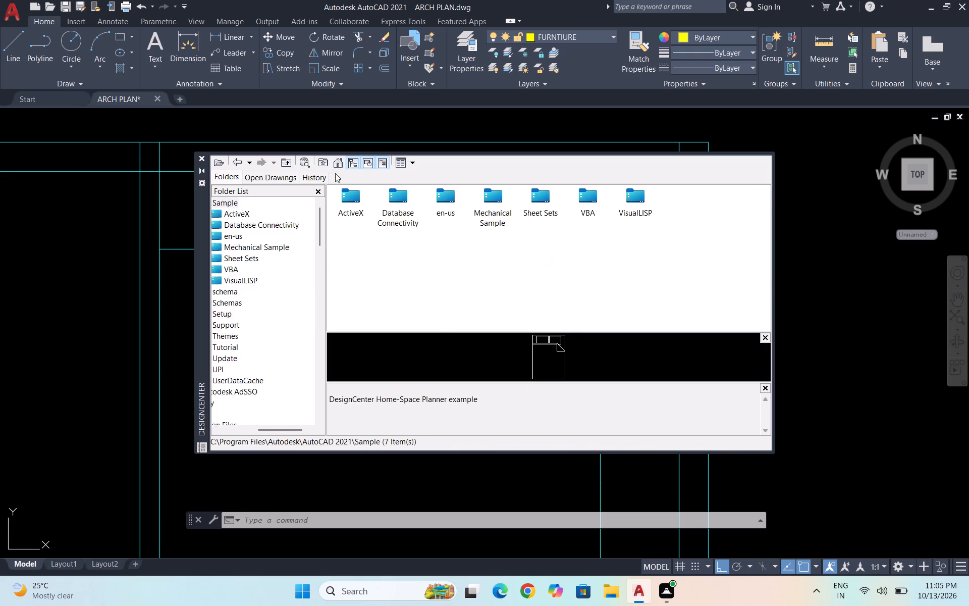
pyautogui.tripleClick(438, 200)
pyautogui.click(441, 200)
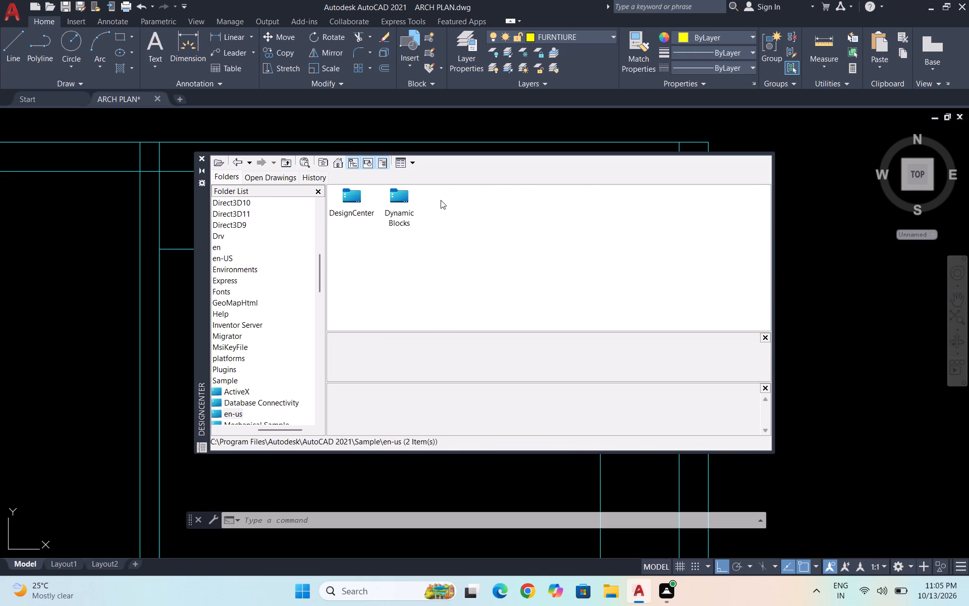
pyautogui.click(359, 201)
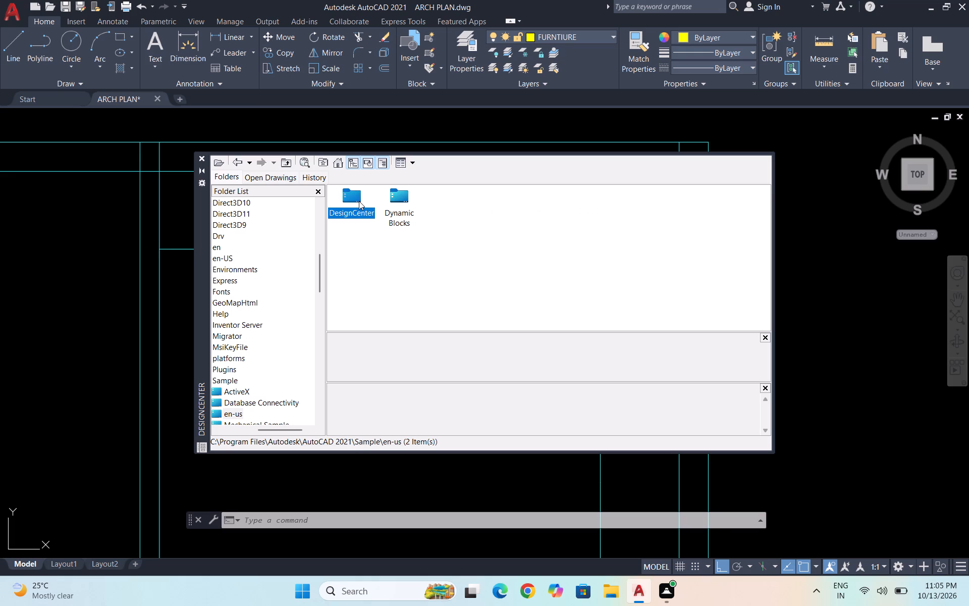
pyautogui.moveTo(359, 201); pyautogui.dragTo(378, 199)
pyautogui.doubleClick(339, 192)
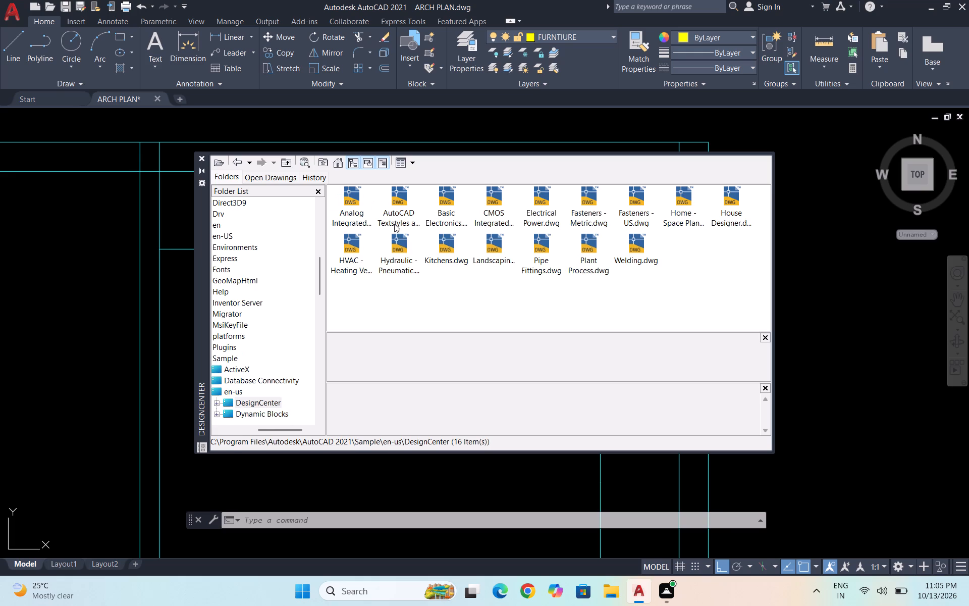
pyautogui.click(684, 197)
pyautogui.moveTo(684, 197); pyautogui.dragTo(688, 197)
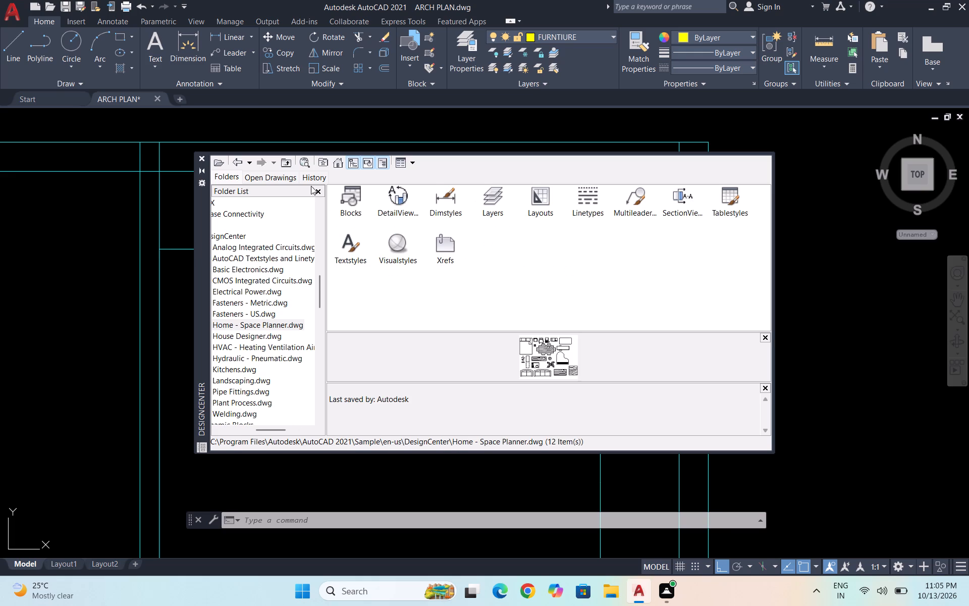
pyautogui.click(348, 203)
pyautogui.click(348, 203)
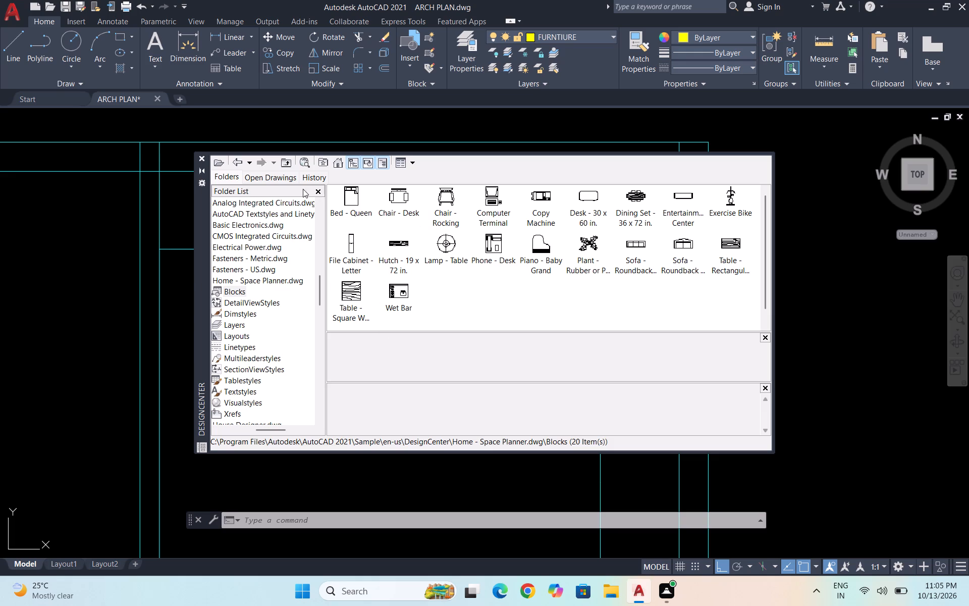
pyautogui.click(236, 166)
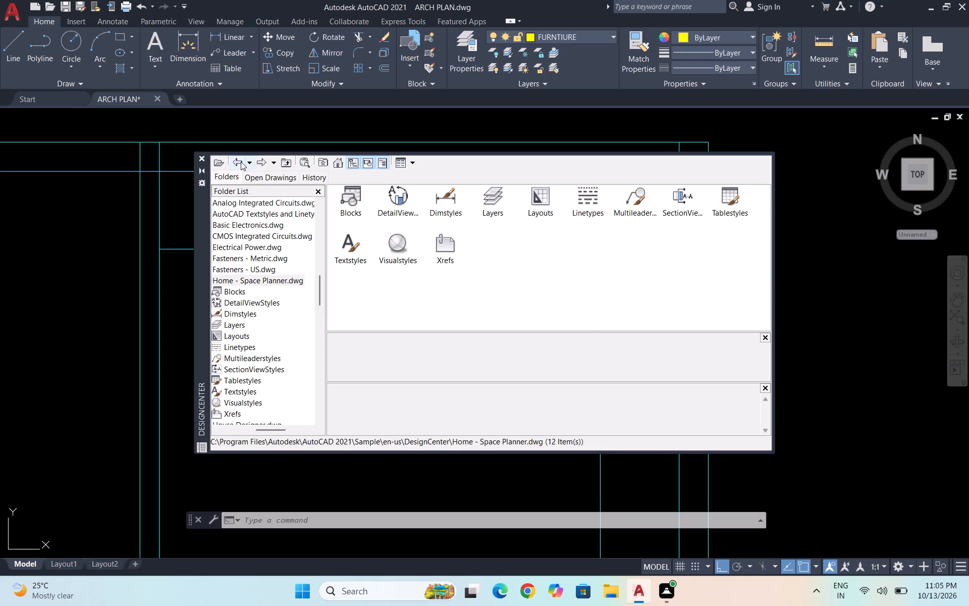
pyautogui.click(237, 161)
pyautogui.doubleClick(732, 191)
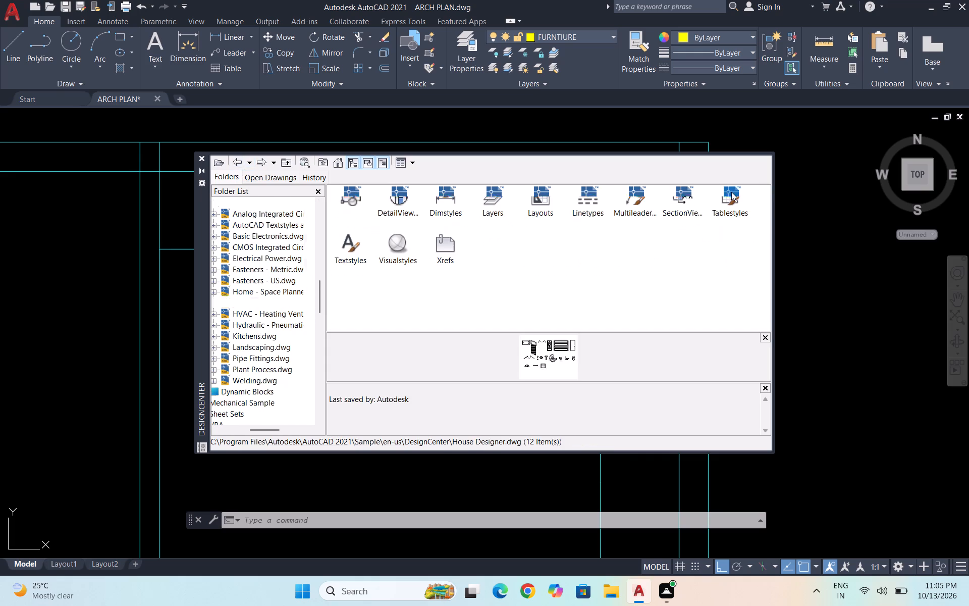
pyautogui.doubleClick(353, 202)
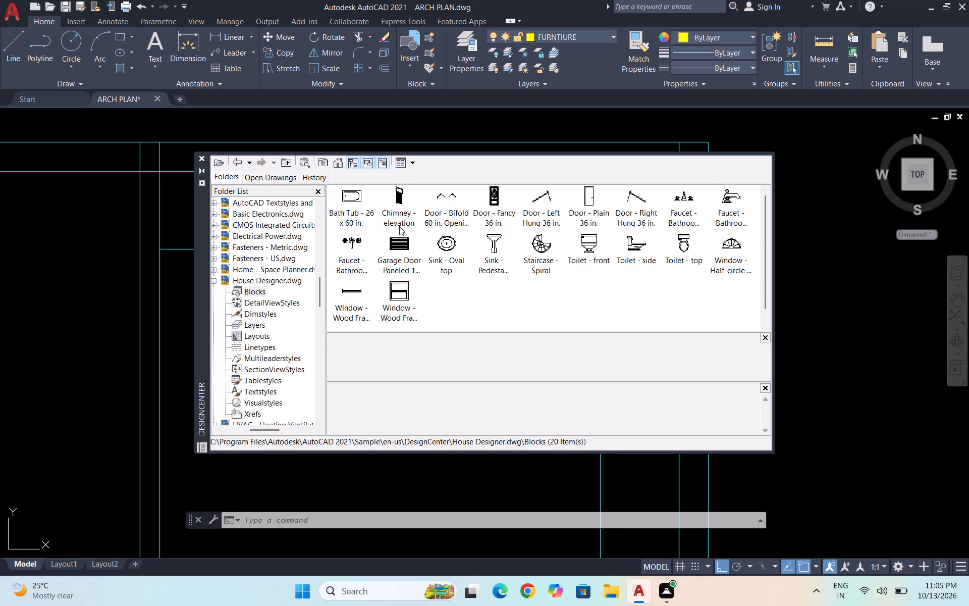
# Insert the Range-Oven - 30 in top block from Kitchens.dwg at scale 1 outside the plan's right wall, and close DesignCenter.
pyautogui.click(241, 162)
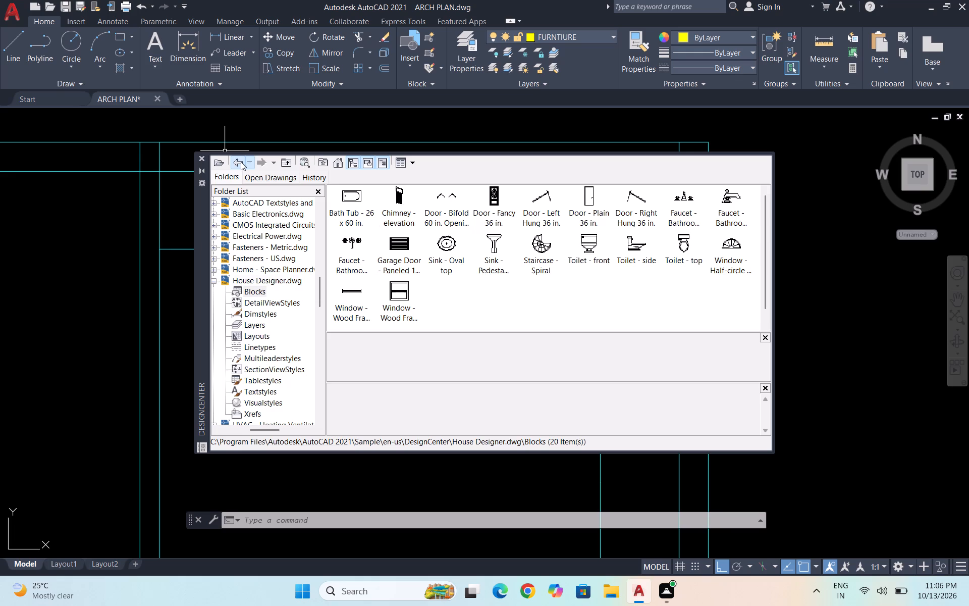
pyautogui.click(241, 162)
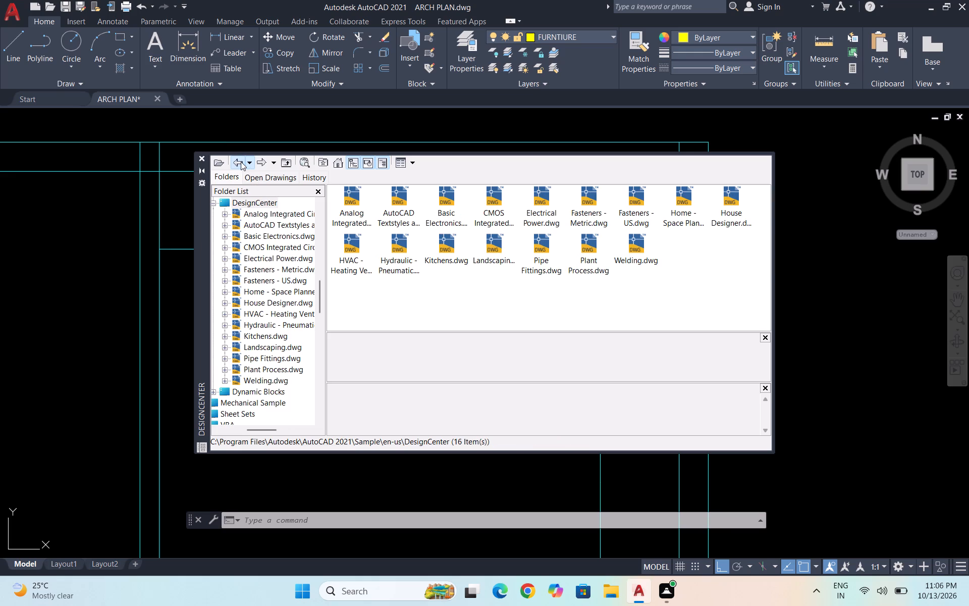
pyautogui.doubleClick(455, 240)
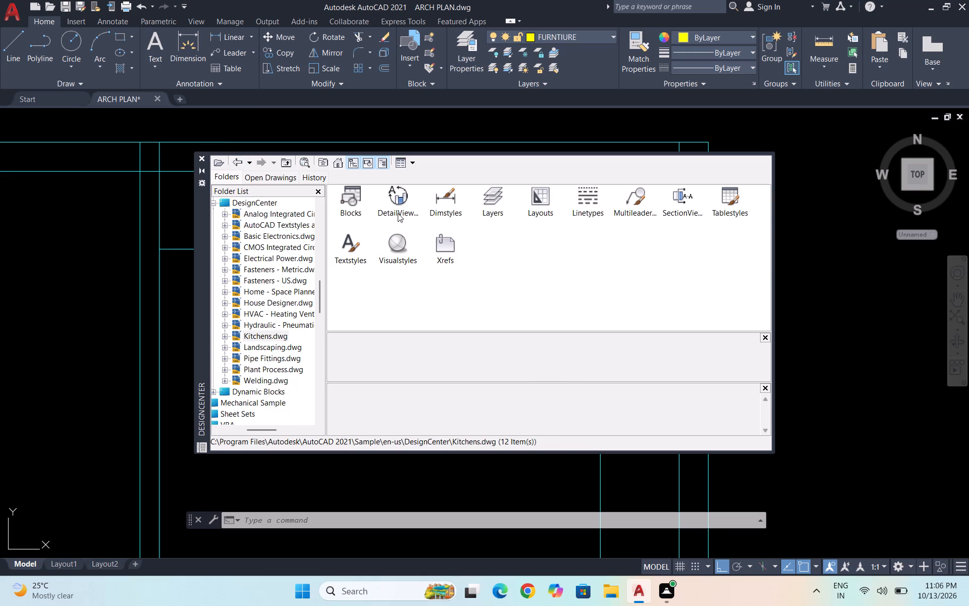
pyautogui.doubleClick(360, 192)
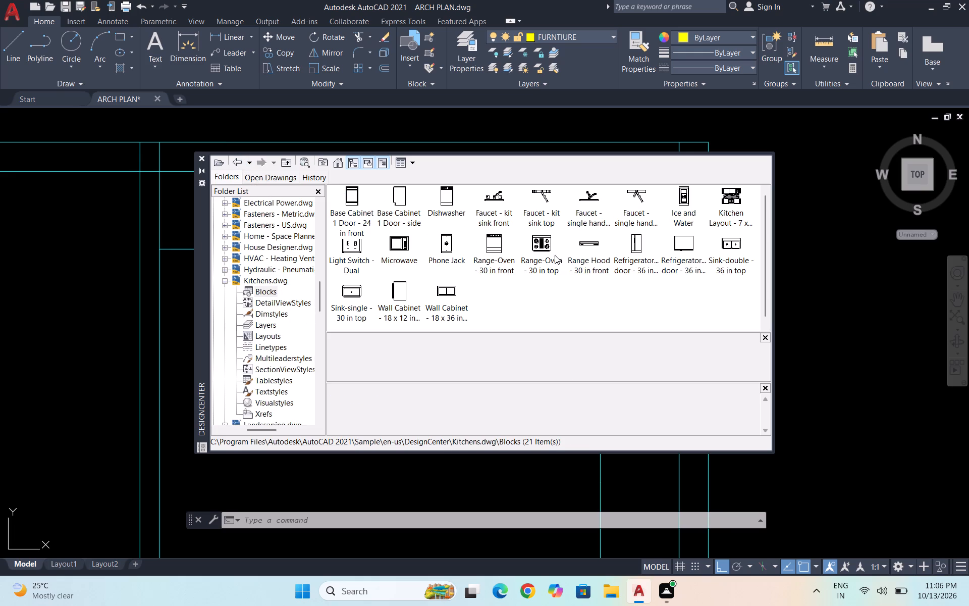
pyautogui.click(546, 249)
pyautogui.doubleClick(540, 266)
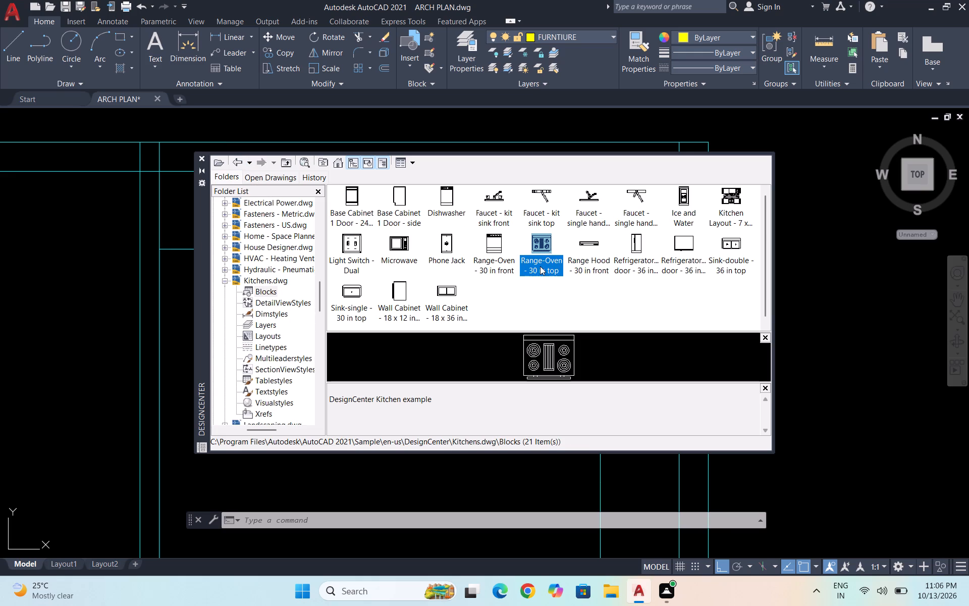
pyautogui.click(568, 369)
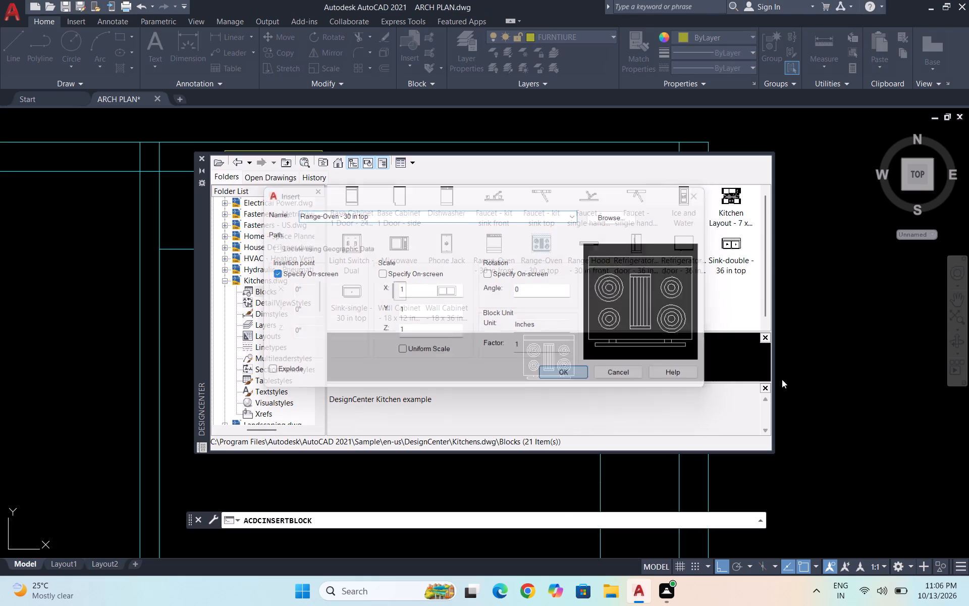
pyautogui.click(808, 393)
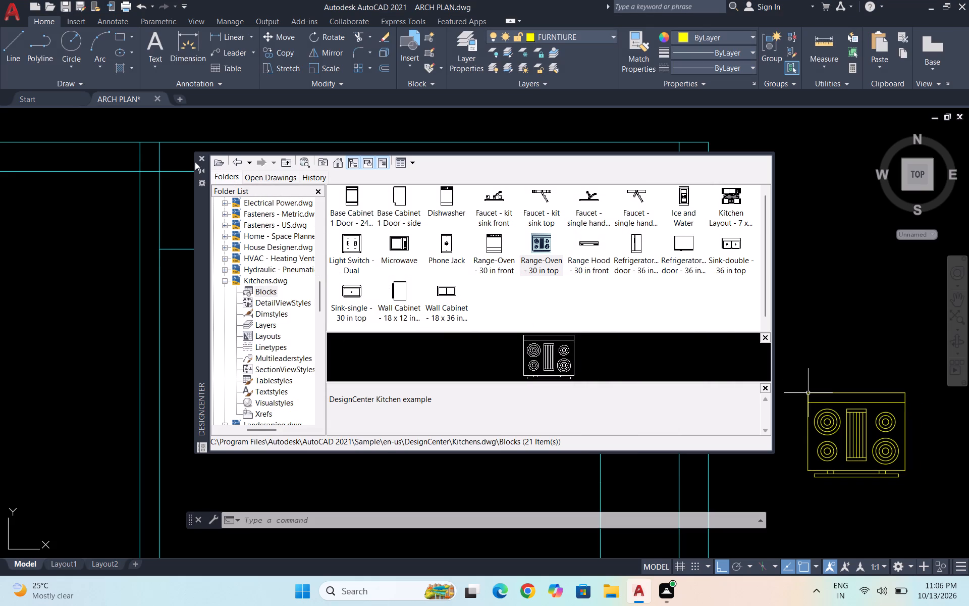
pyautogui.click(197, 159)
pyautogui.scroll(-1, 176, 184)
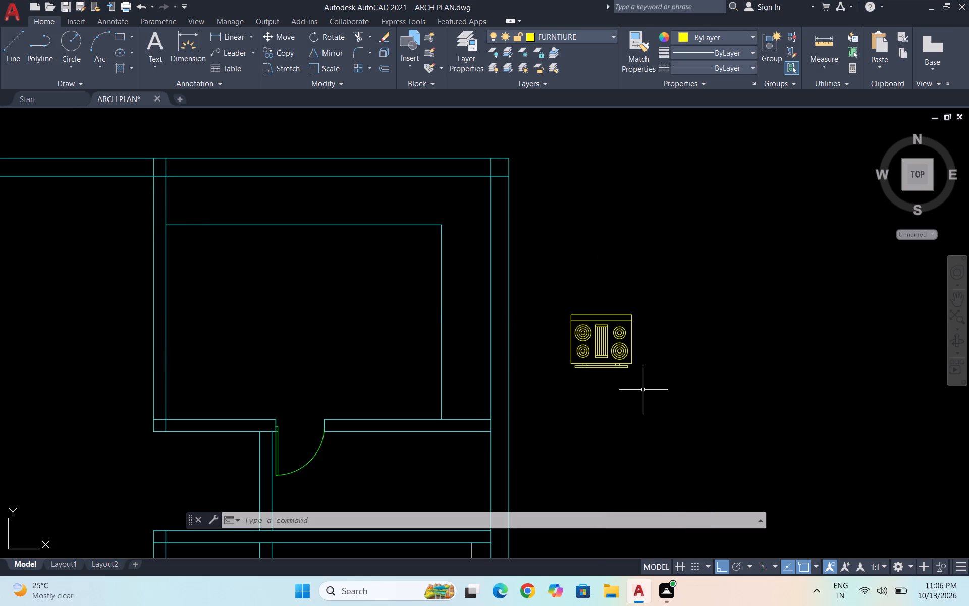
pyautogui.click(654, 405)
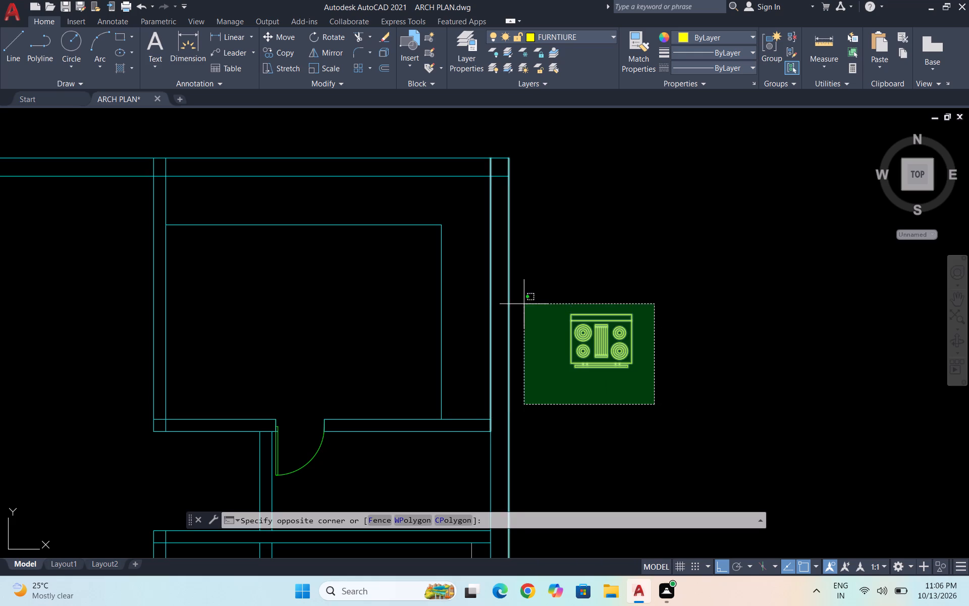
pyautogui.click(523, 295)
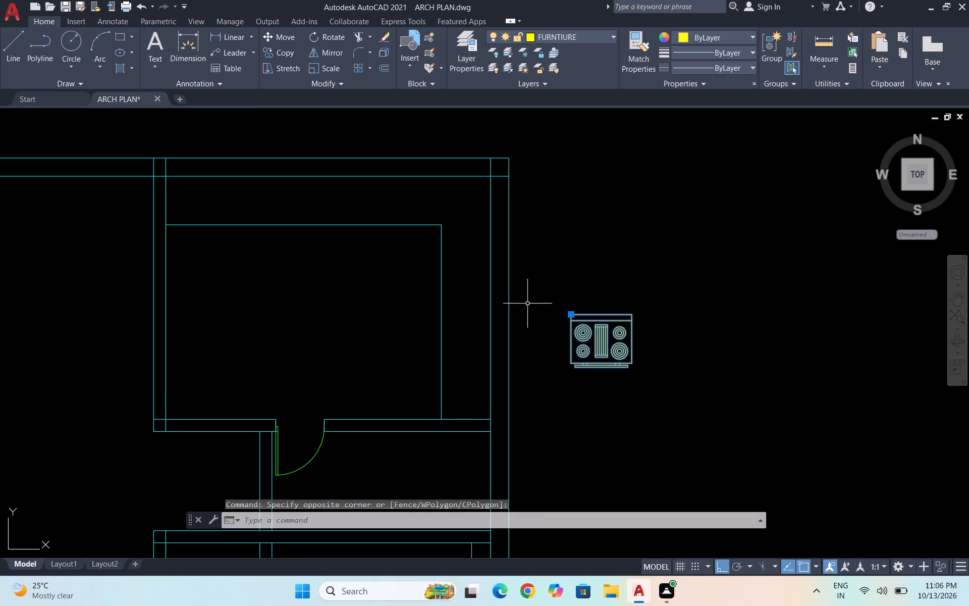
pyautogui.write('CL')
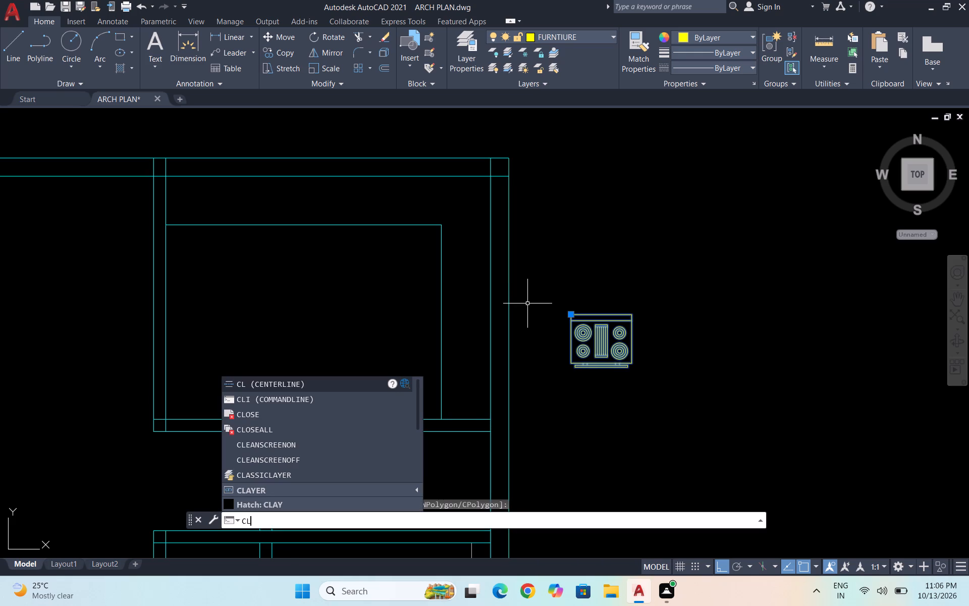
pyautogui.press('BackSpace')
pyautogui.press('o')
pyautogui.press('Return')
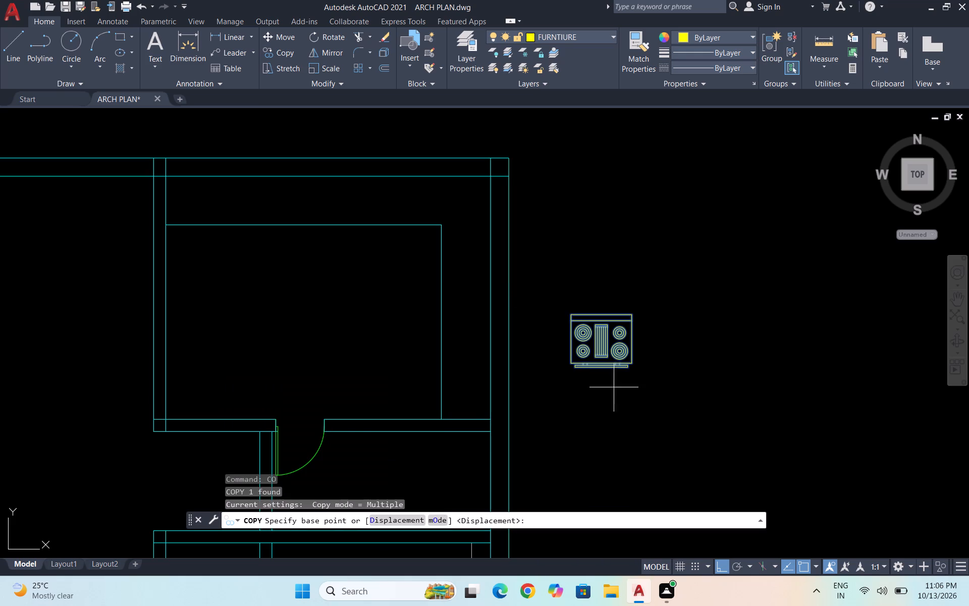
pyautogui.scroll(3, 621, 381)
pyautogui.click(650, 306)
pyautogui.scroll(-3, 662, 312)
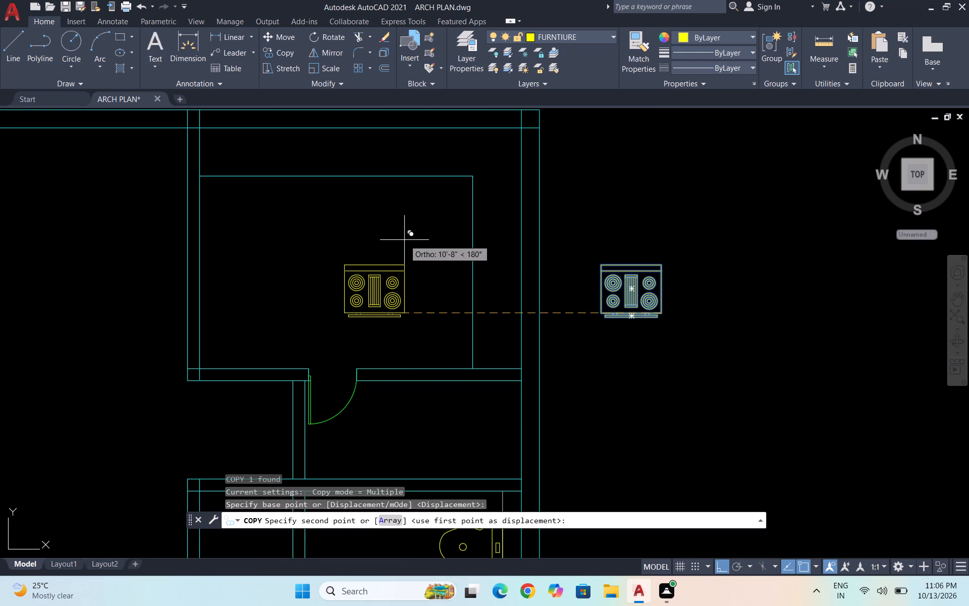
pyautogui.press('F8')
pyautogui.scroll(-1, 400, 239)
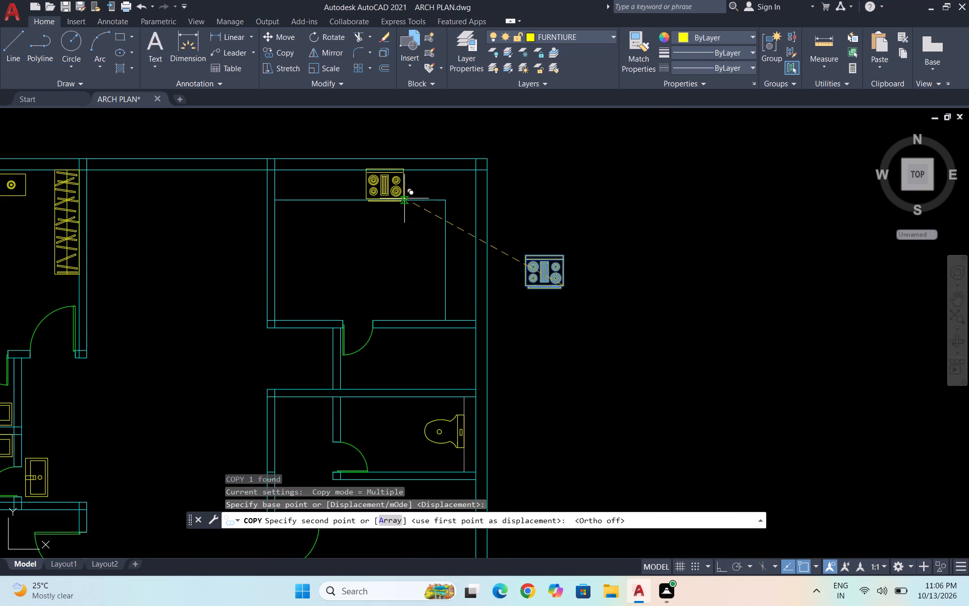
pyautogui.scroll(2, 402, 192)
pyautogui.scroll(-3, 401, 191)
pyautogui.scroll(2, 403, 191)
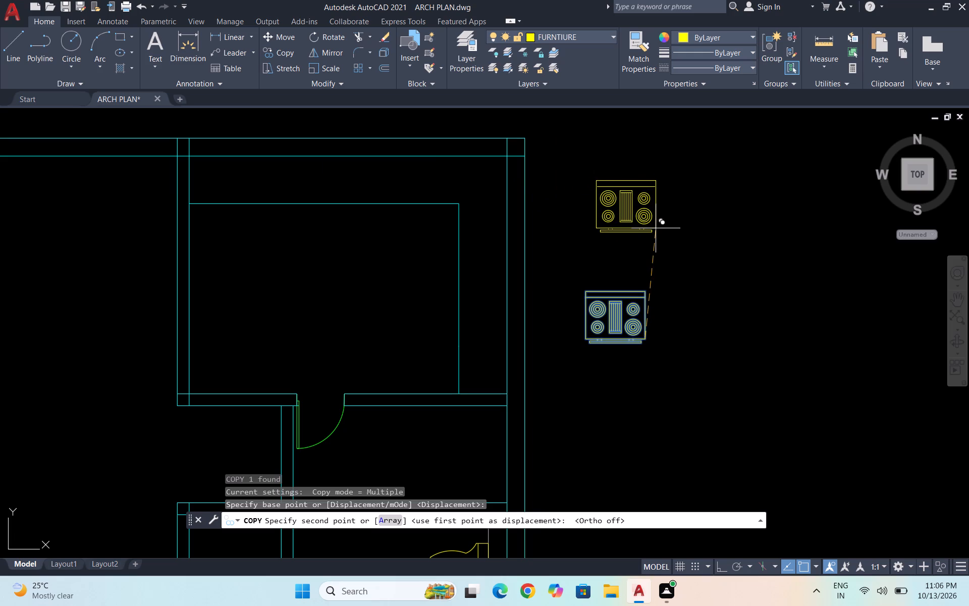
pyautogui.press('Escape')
# Scale the range-oven outside the right wall down freehand to about two-thirds of its size, based at its front edge.
pyautogui.click(700, 368)
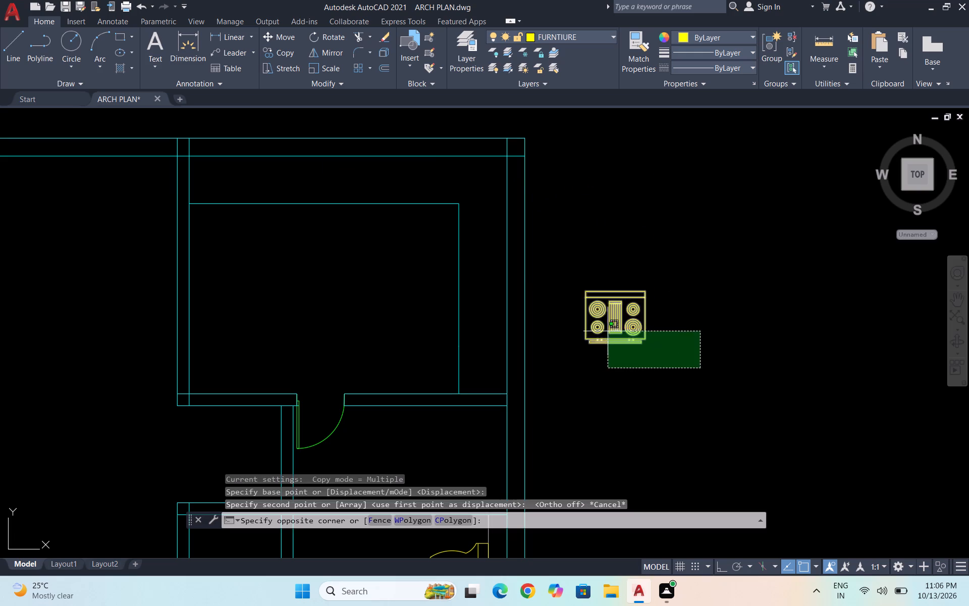
pyautogui.click(549, 268)
pyautogui.write('SC')
pyautogui.press('Return')
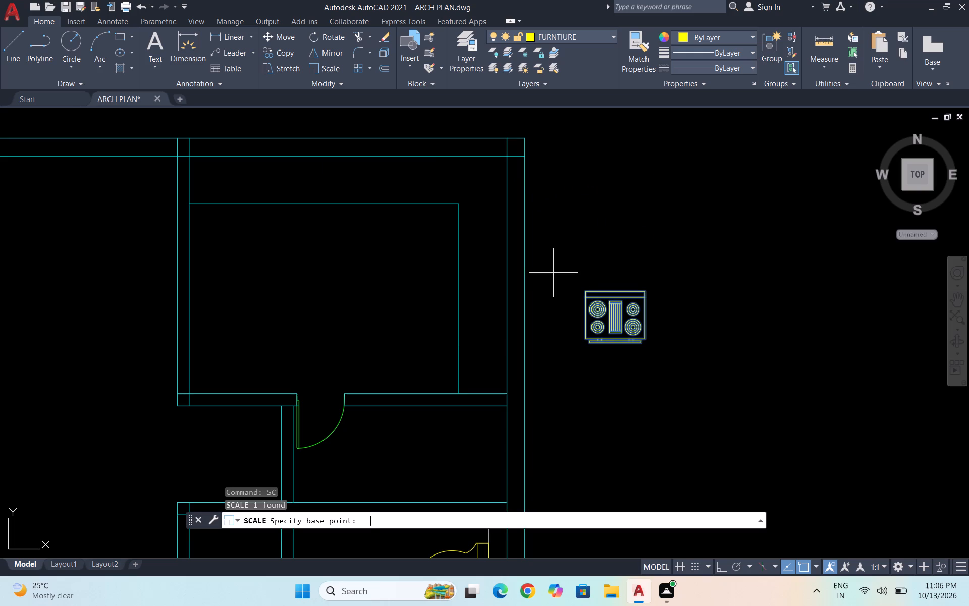
pyautogui.click(621, 337)
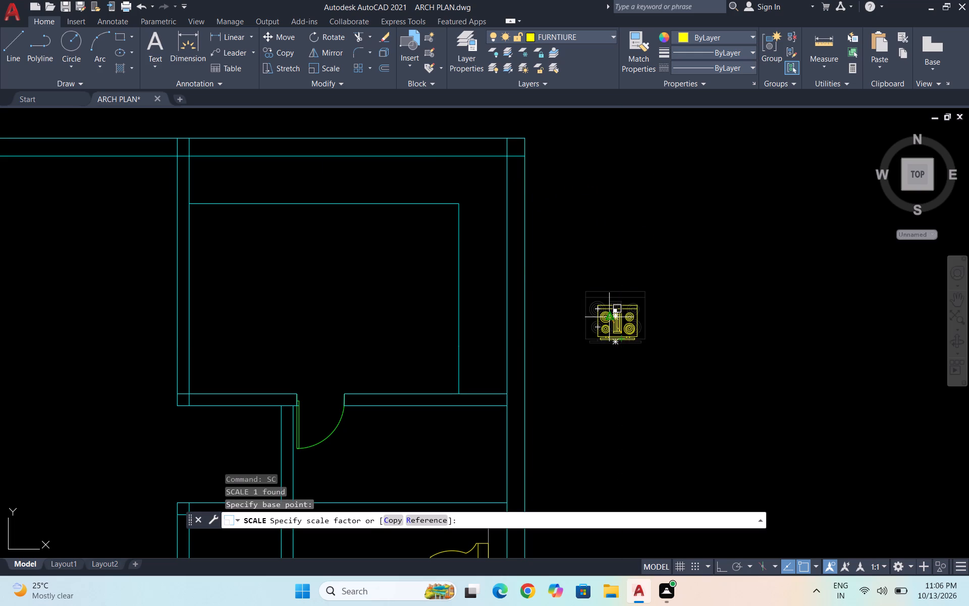
pyautogui.click(611, 323)
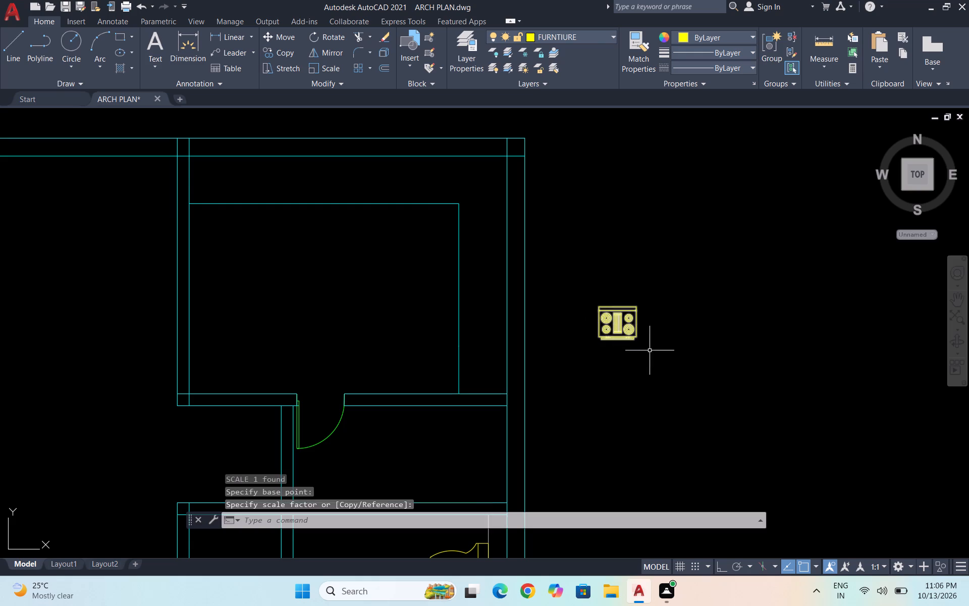
# Copy the reduced range-oven from its front-edge midpoint onto the kitchen counter along the upper wall.
pyautogui.moveTo(650, 359); pyautogui.dragTo(644, 352)
pyautogui.click(539, 272)
pyautogui.write('CO')
pyautogui.press('Return')
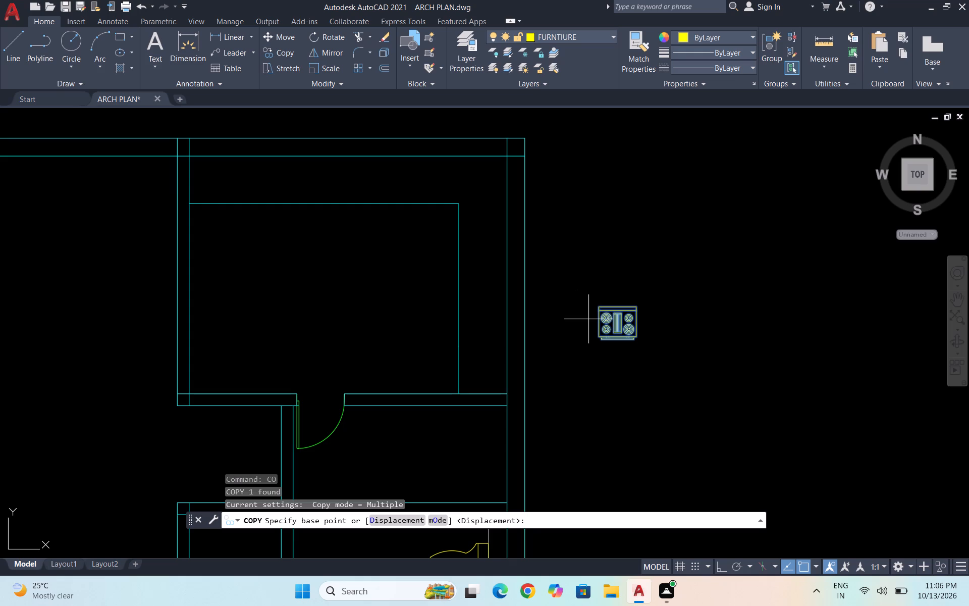
pyautogui.click(620, 338)
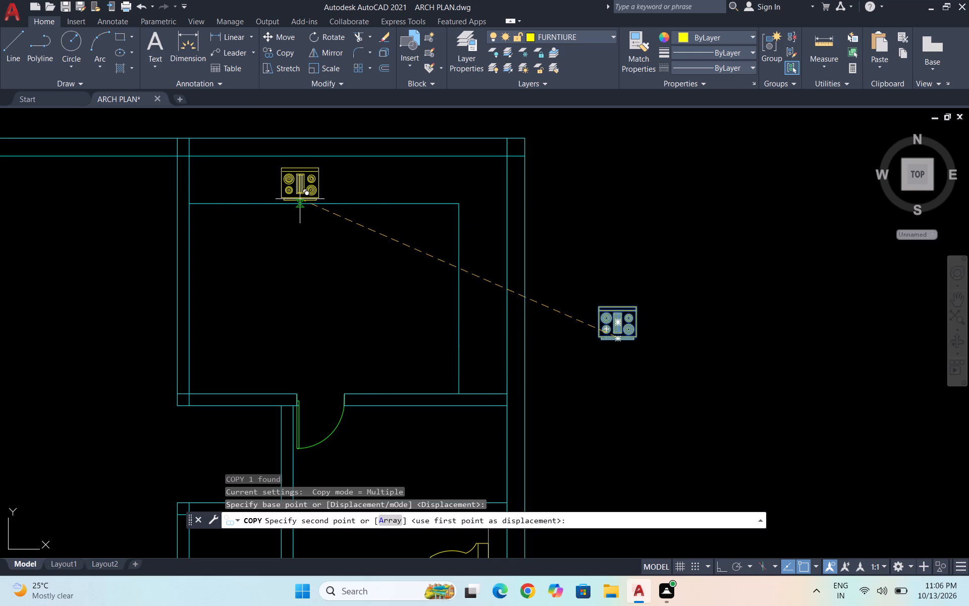
pyautogui.scroll(1, 300, 199)
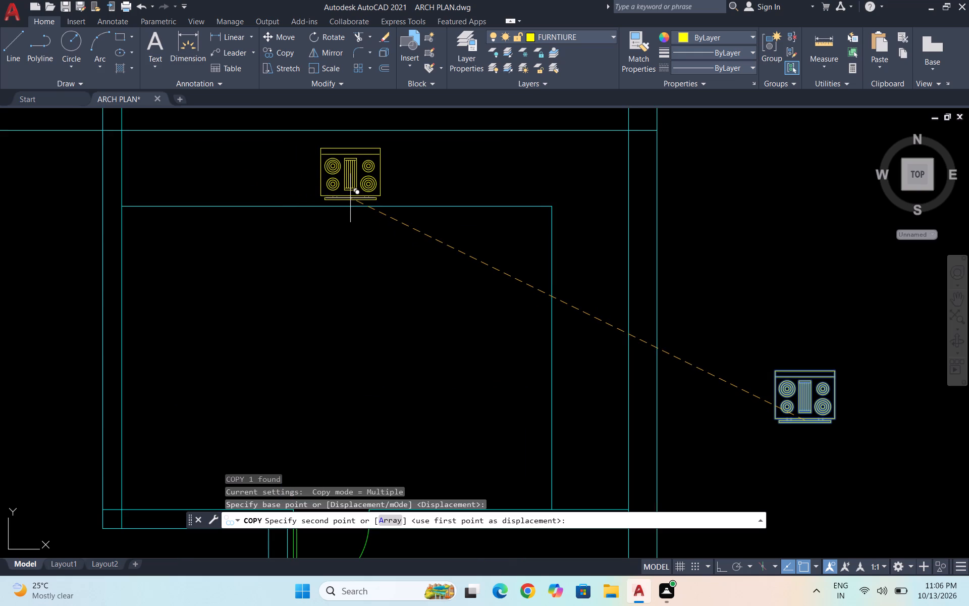
pyautogui.click(350, 193)
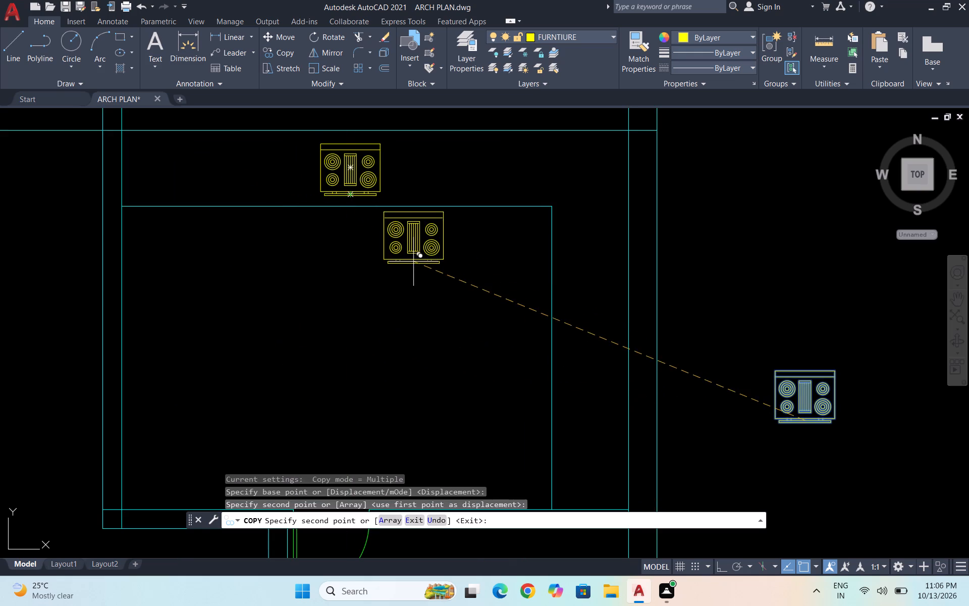
pyautogui.press('Escape')
pyautogui.press('`')
# Scale the range-oven on the upper counter up to about 1.2 times about its front-edge midpoint, nearly filling the counter depth.
pyautogui.scroll(-4, 332, 273)
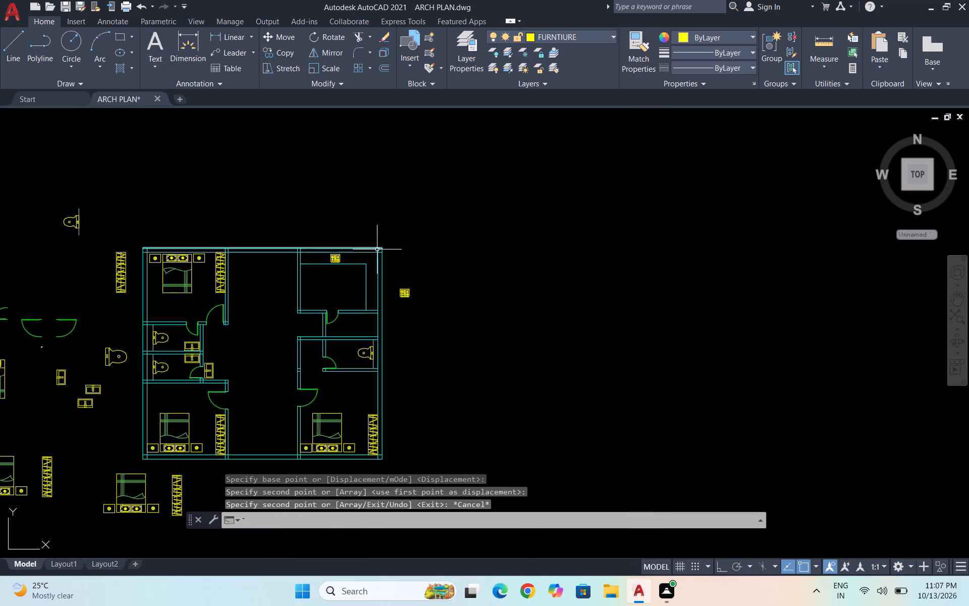
pyautogui.scroll(2, 379, 256)
pyautogui.scroll(3, 263, 260)
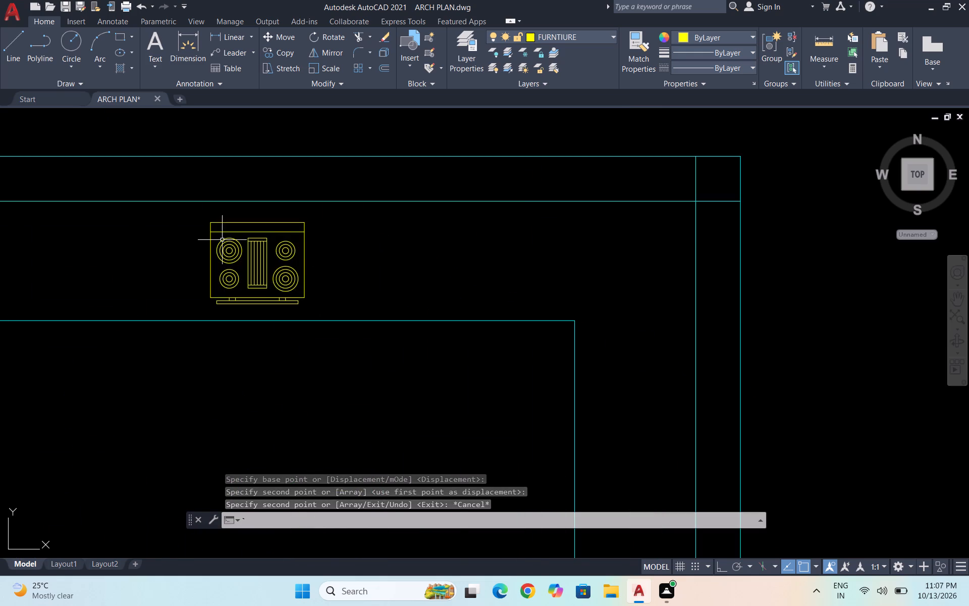
pyautogui.scroll(-1, 273, 231)
pyautogui.scroll(2, 210, 225)
pyautogui.click(443, 364)
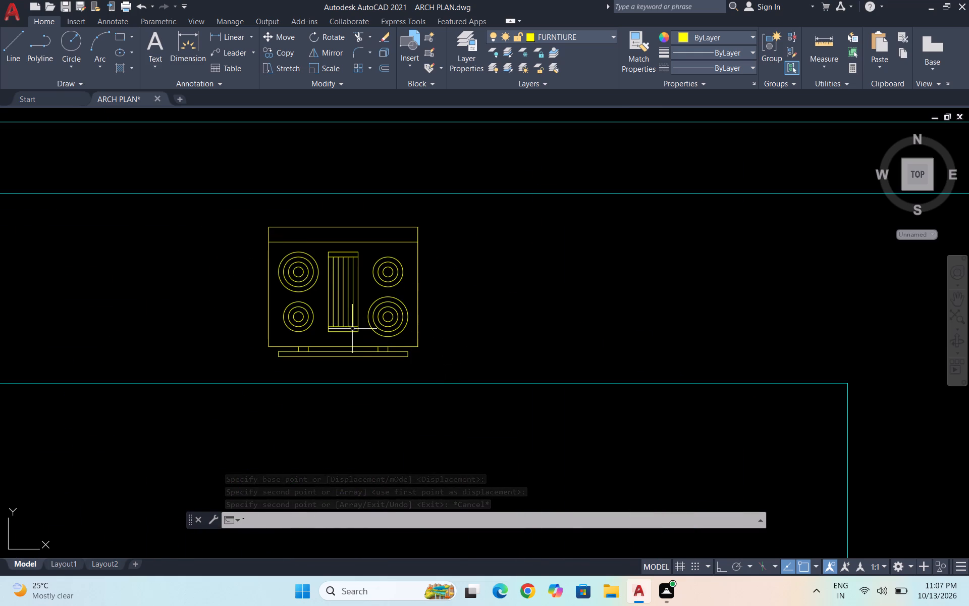
pyautogui.press('Escape')
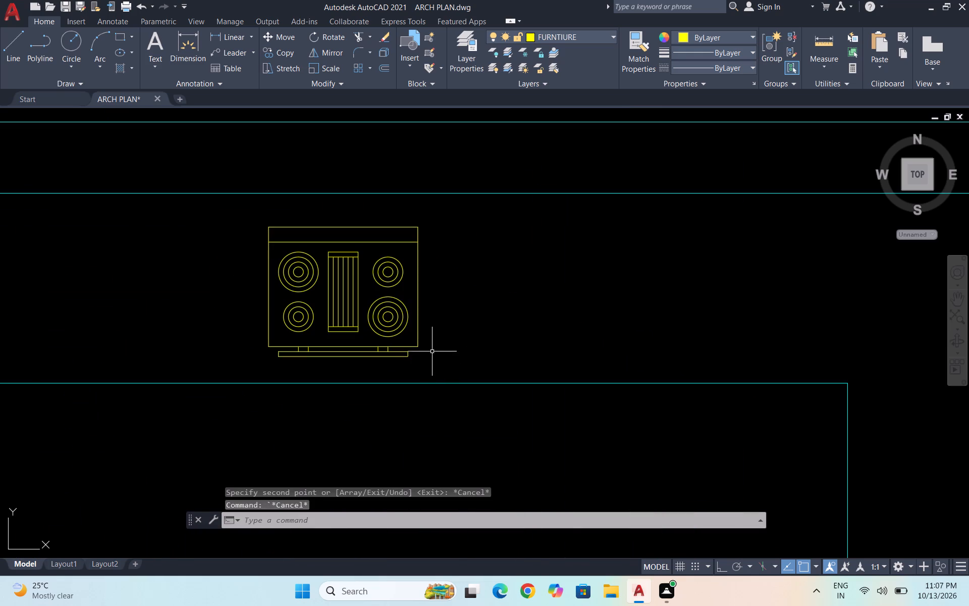
pyautogui.click(429, 357)
pyautogui.click(239, 212)
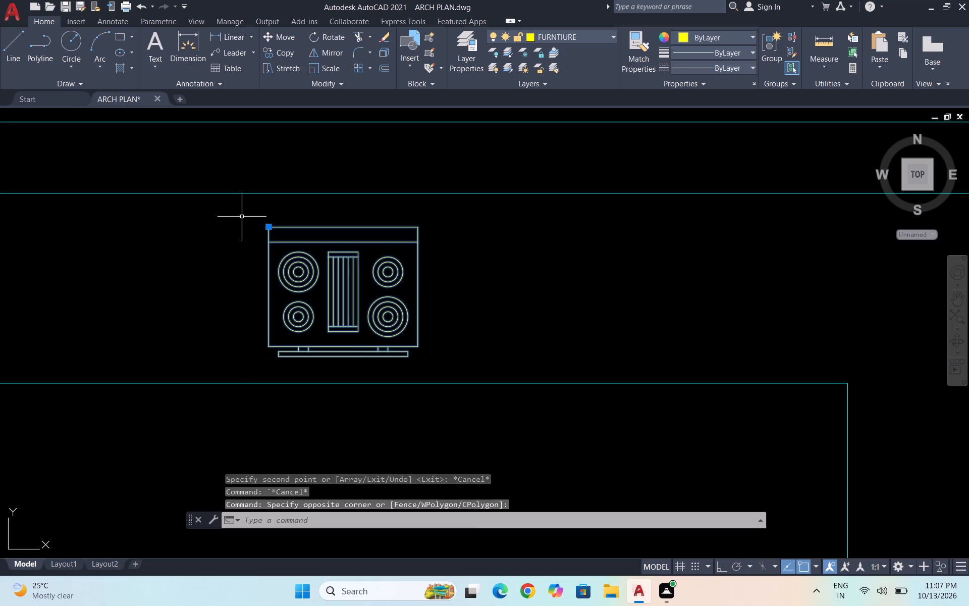
pyautogui.write('SC')
pyautogui.press('Return')
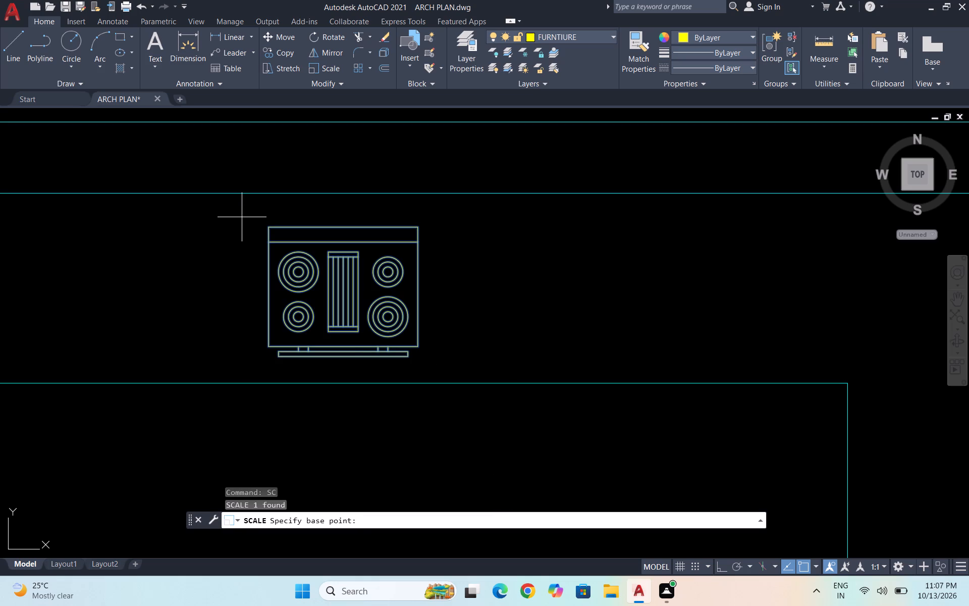
pyautogui.click(347, 355)
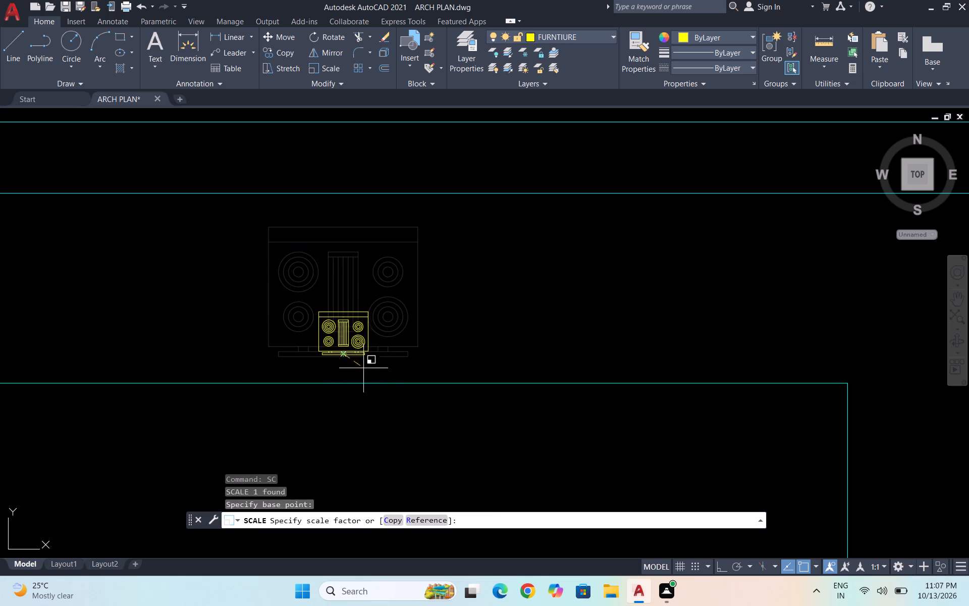
pyautogui.click(389, 432)
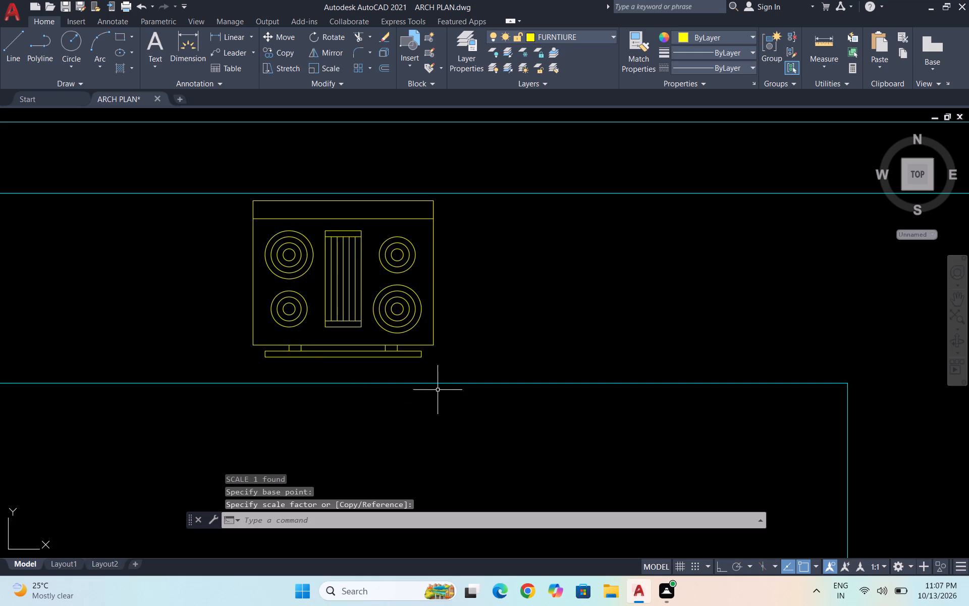
# Move the enlarged range-oven slightly down from its center so it sits between the upper wall and the counter's front edge.
pyautogui.click(436, 363)
pyautogui.click(289, 333)
pyautogui.press('m')
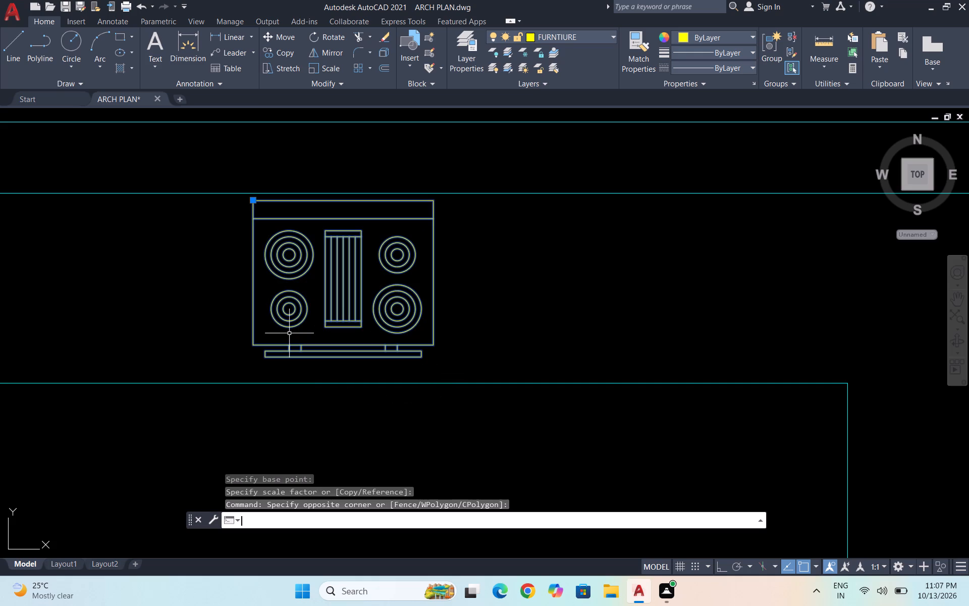
pyautogui.press('Return')
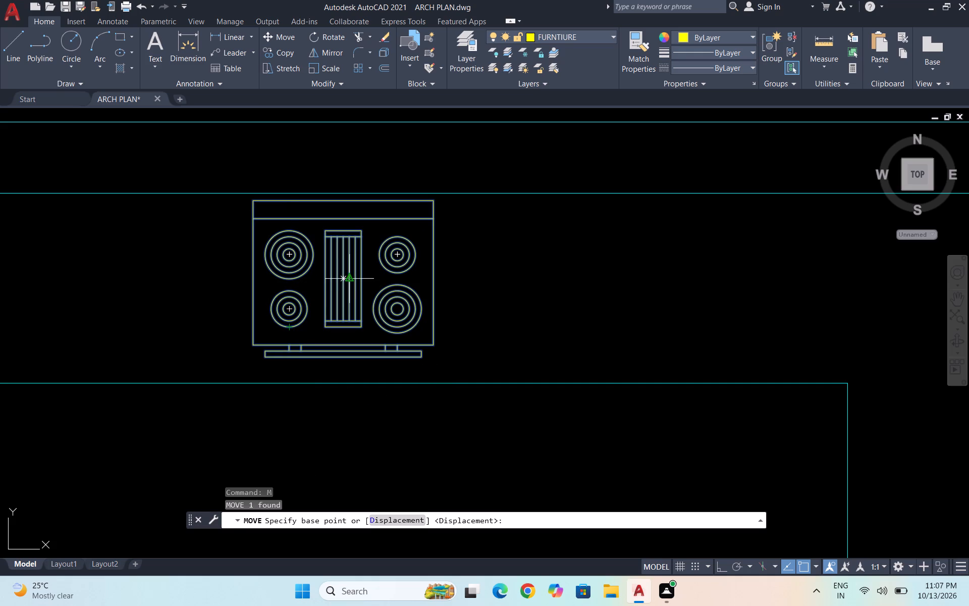
pyautogui.click(345, 278)
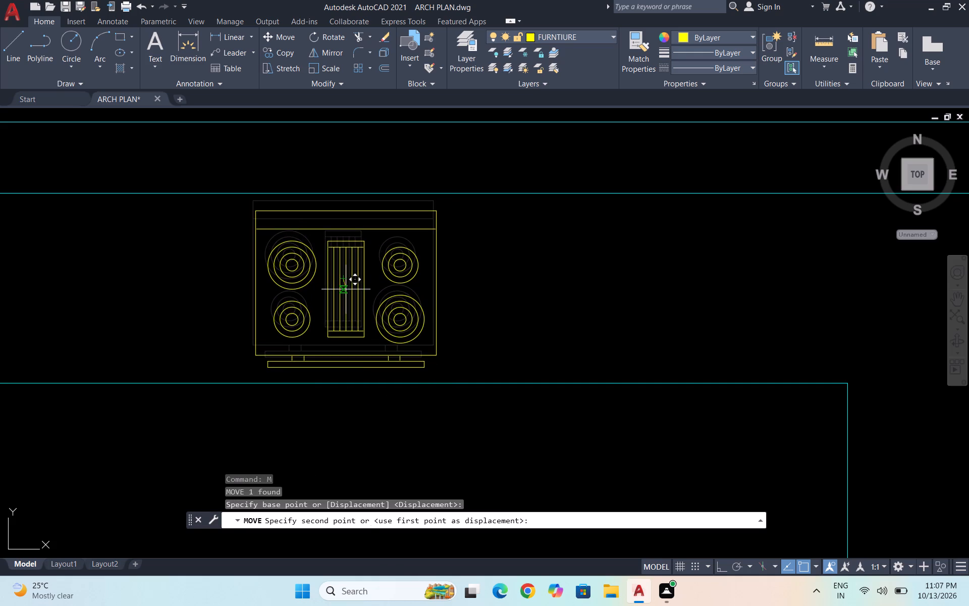
pyautogui.click(346, 290)
pyautogui.scroll(-2, 341, 290)
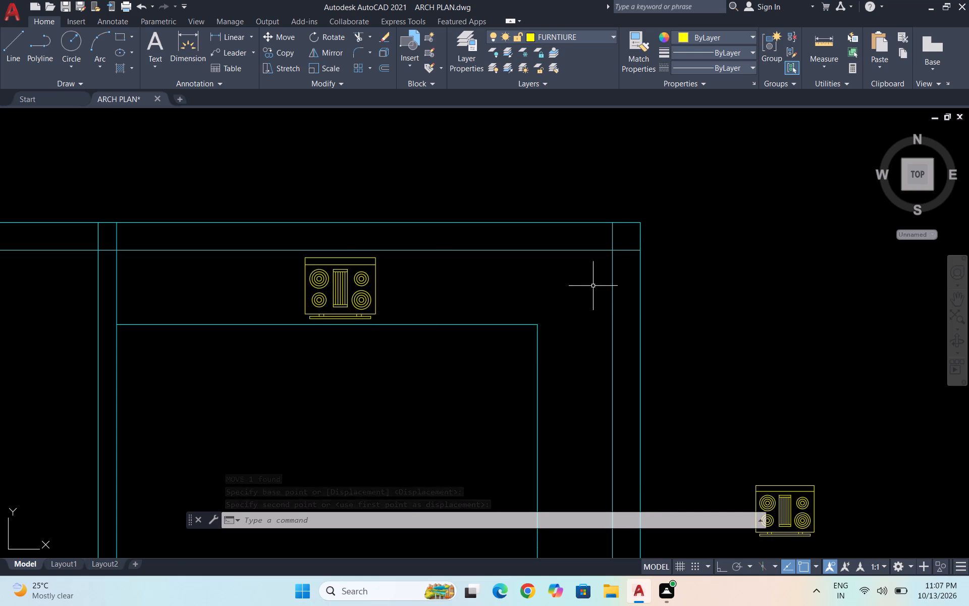
pyautogui.press('Escape')
# Draw a vertical rectangle about 1'-4" by 4'-5" on the counter along the kitchen's right wall.
pyautogui.scroll(-3, 514, 226)
pyautogui.scroll(2, 548, 284)
pyautogui.write('REC')
pyautogui.press('Return')
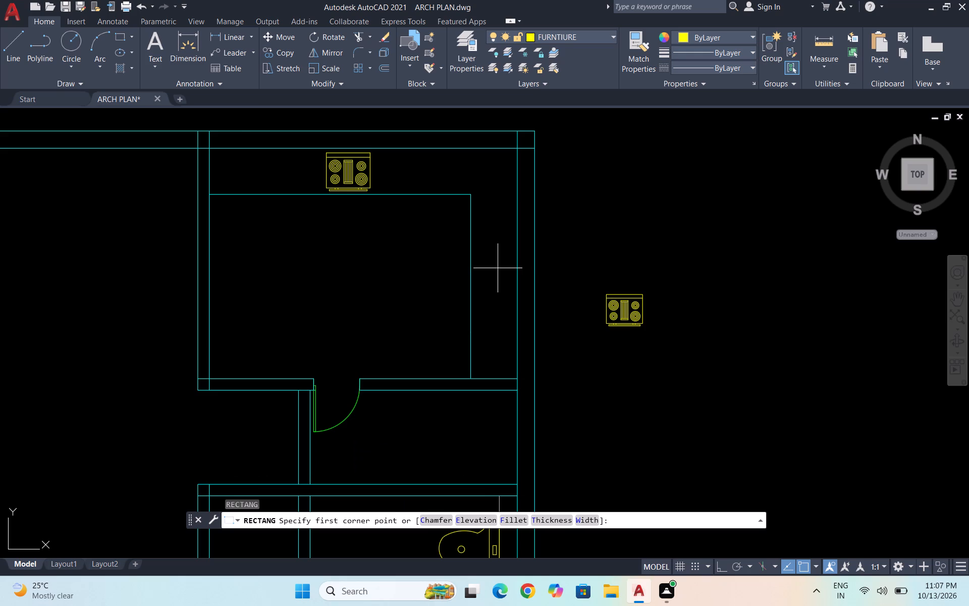
pyautogui.scroll(3, 498, 268)
pyautogui.scroll(-1, 522, 354)
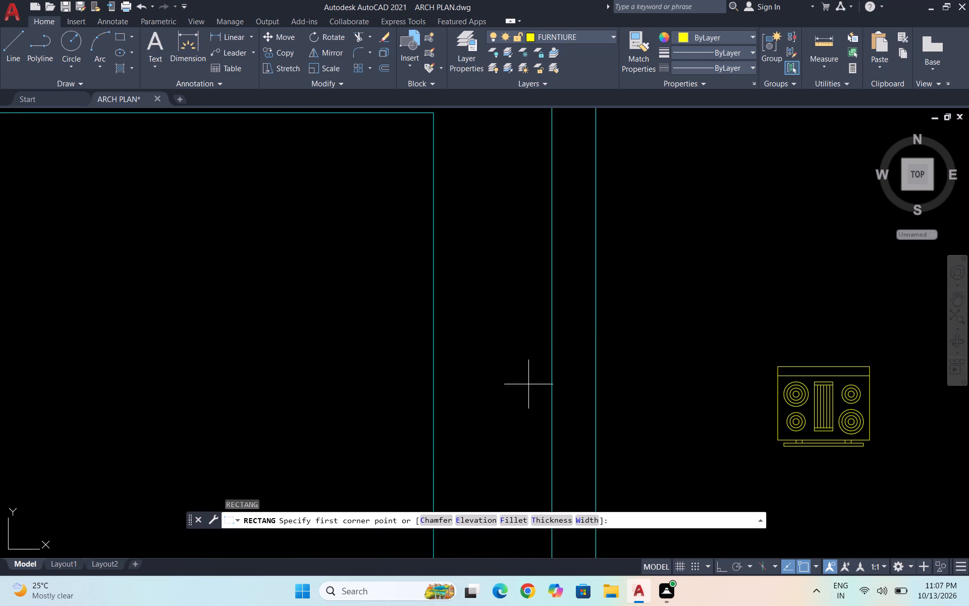
pyautogui.click(529, 486)
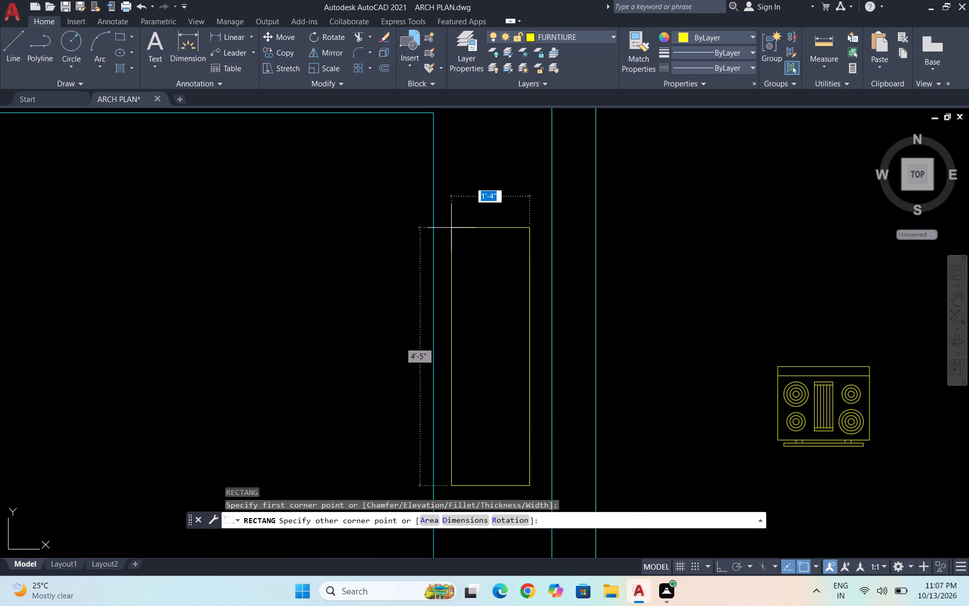
pyautogui.click(451, 226)
pyautogui.scroll(-1, 462, 297)
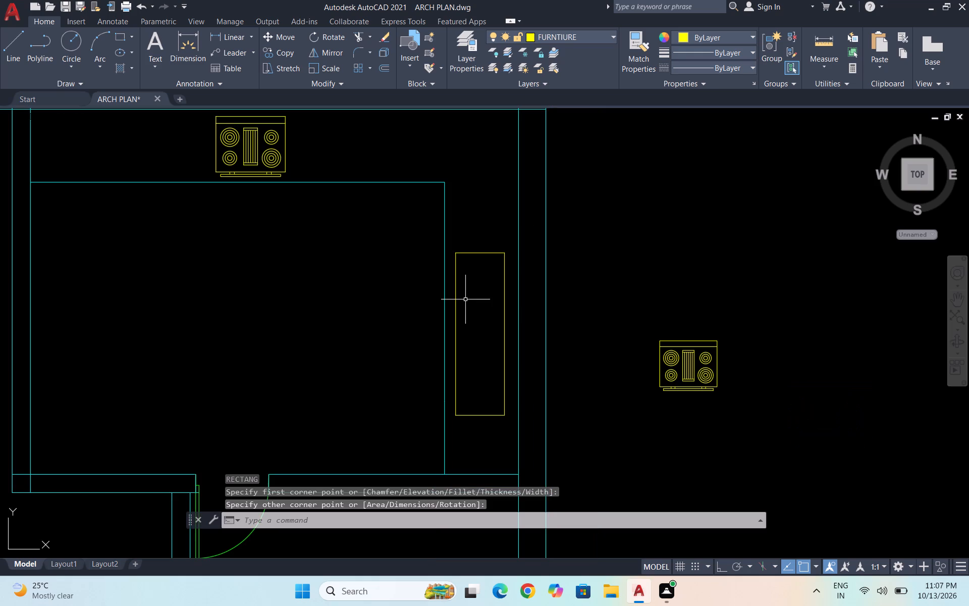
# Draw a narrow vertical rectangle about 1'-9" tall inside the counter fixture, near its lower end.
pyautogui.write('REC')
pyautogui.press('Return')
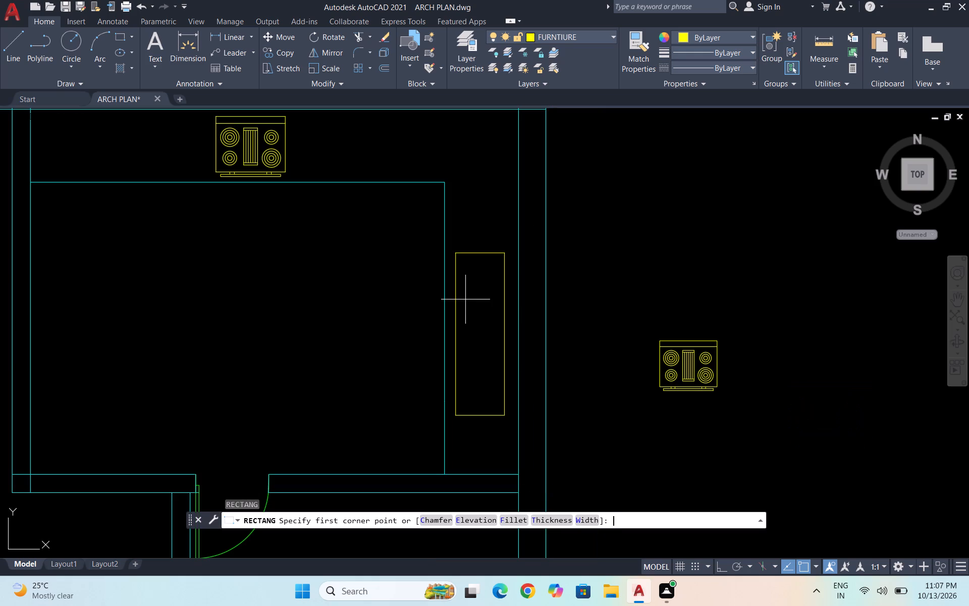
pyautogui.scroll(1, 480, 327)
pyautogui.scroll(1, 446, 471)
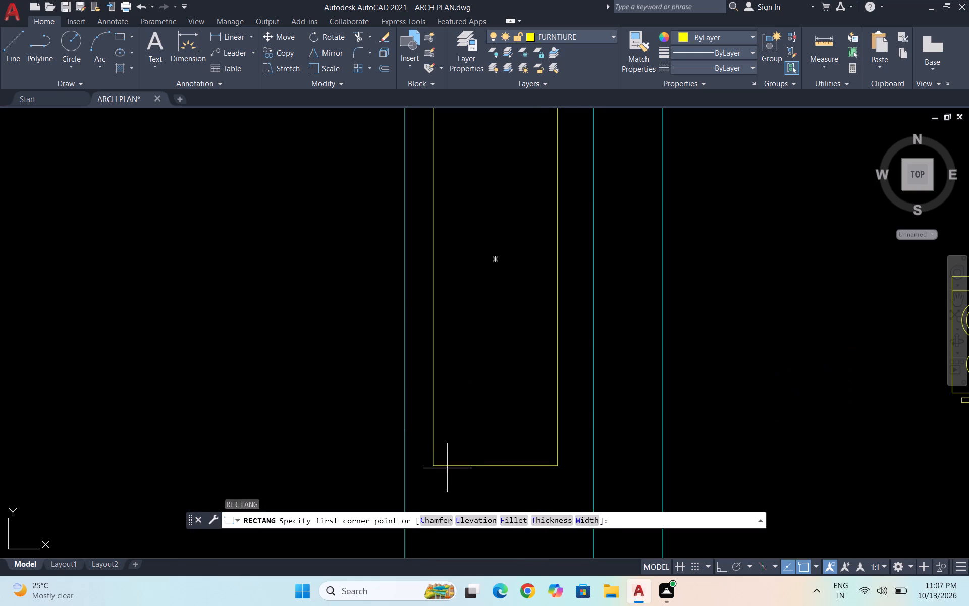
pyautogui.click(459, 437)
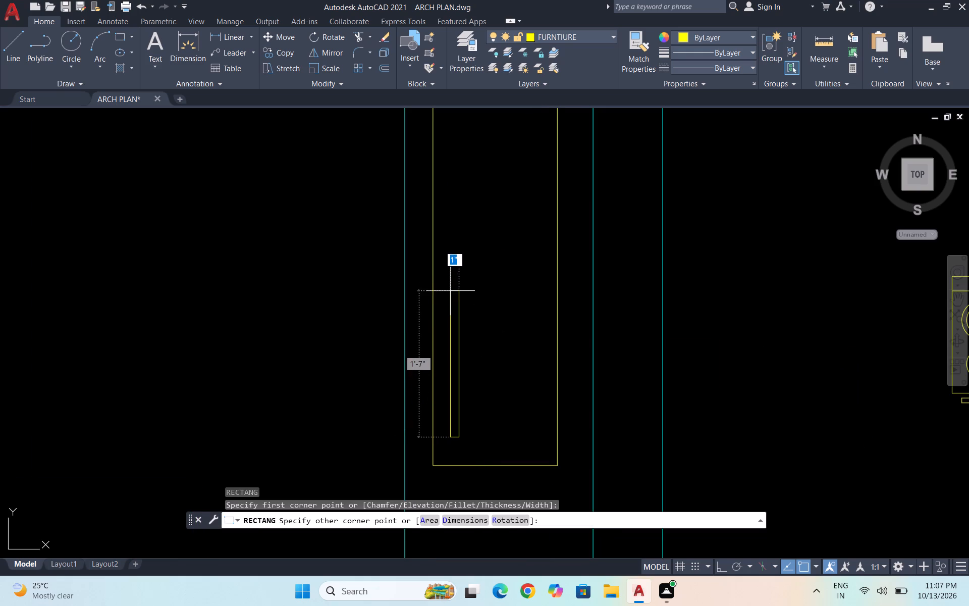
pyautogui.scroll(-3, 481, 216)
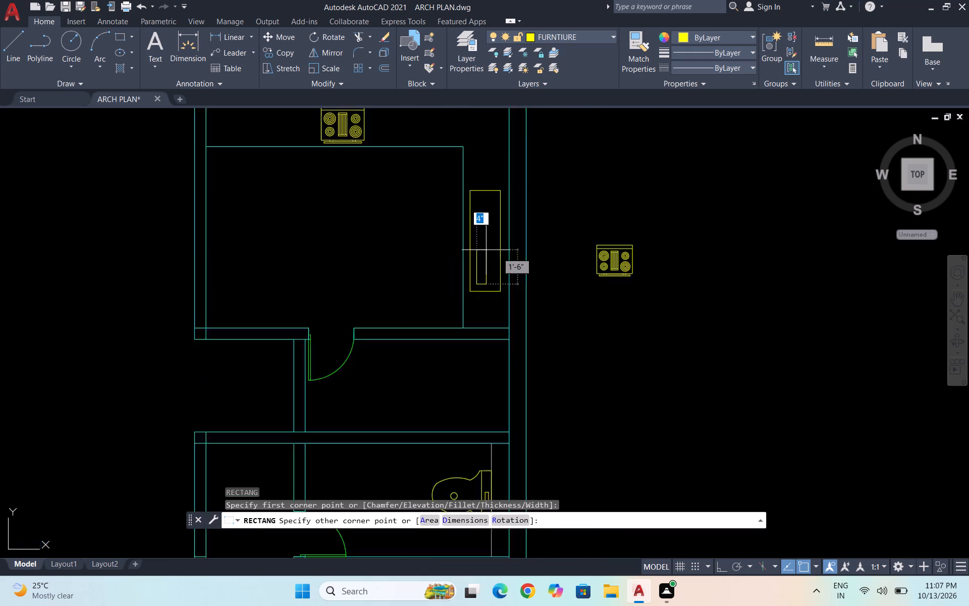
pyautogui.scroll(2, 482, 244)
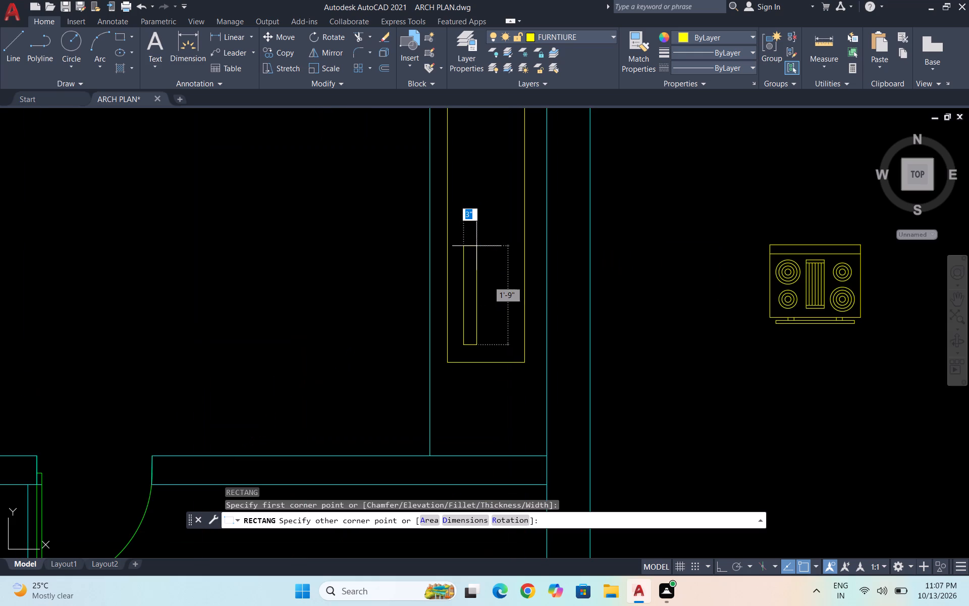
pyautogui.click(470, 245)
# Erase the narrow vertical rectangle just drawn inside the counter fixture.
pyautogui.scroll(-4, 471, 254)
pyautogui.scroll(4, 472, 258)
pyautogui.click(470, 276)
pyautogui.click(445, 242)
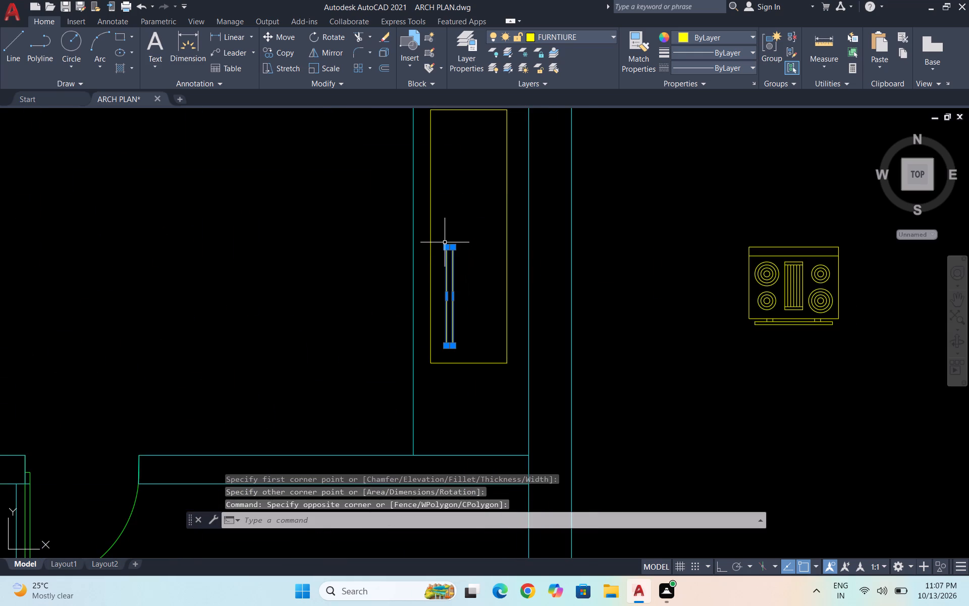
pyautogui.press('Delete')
# Draw a vertical strip rectangle about 2" by 2'-6" inside the counter fixture, rising from near its lower-left corner.
pyautogui.write('REC')
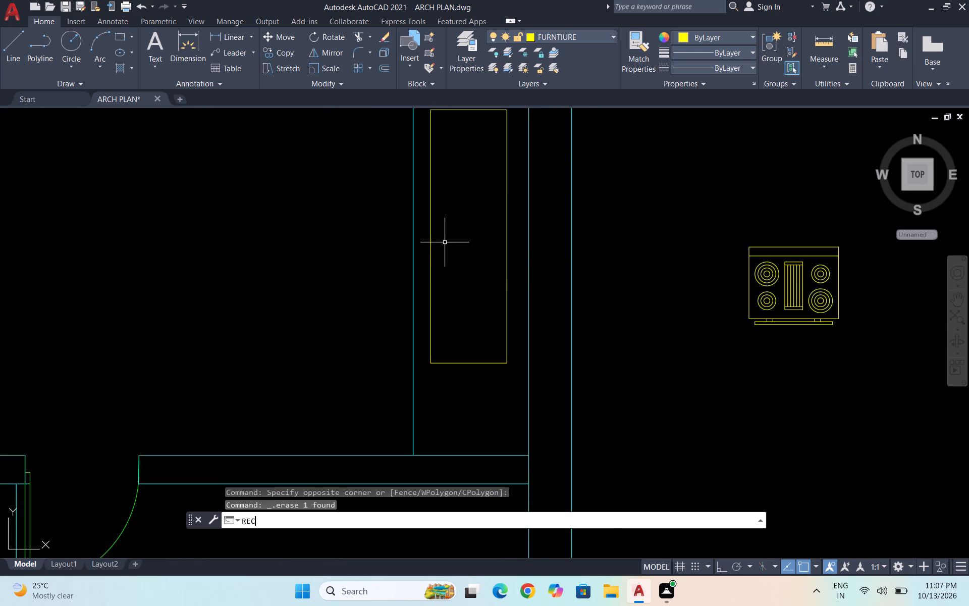
pyautogui.press('Return')
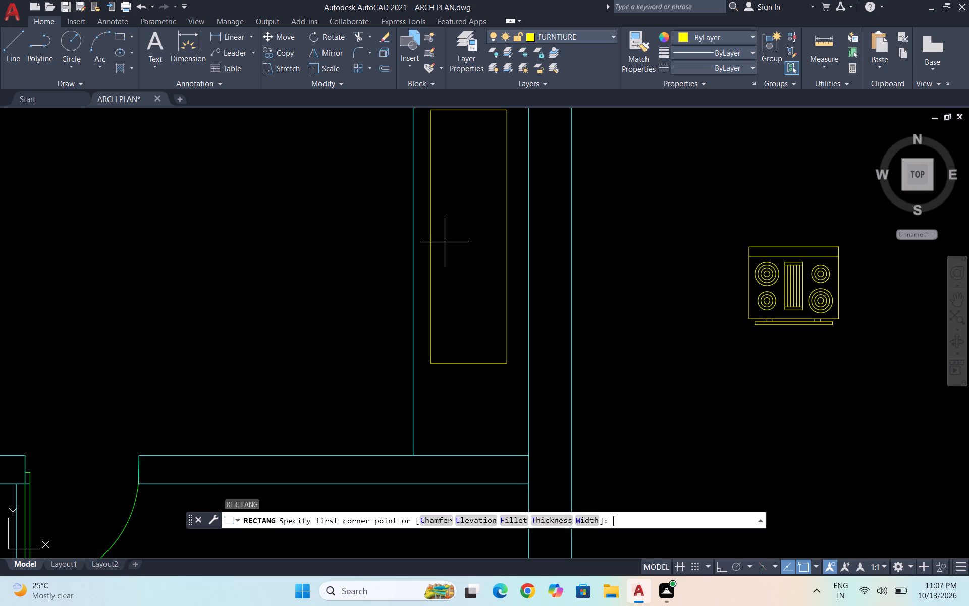
pyautogui.scroll(-1, 485, 297)
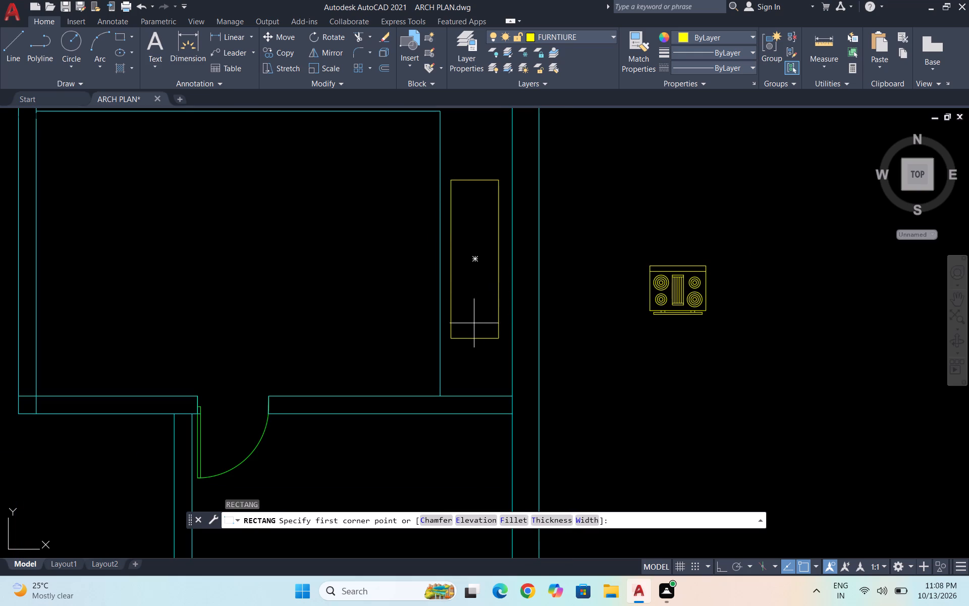
pyautogui.scroll(1, 464, 325)
pyautogui.click(462, 328)
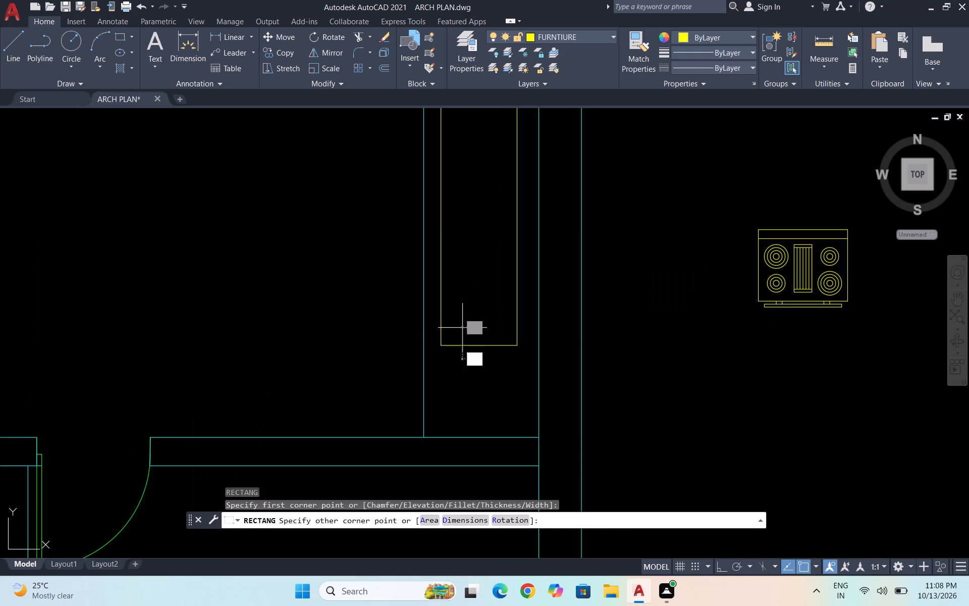
pyautogui.scroll(-2, 459, 321)
pyautogui.scroll(2, 457, 279)
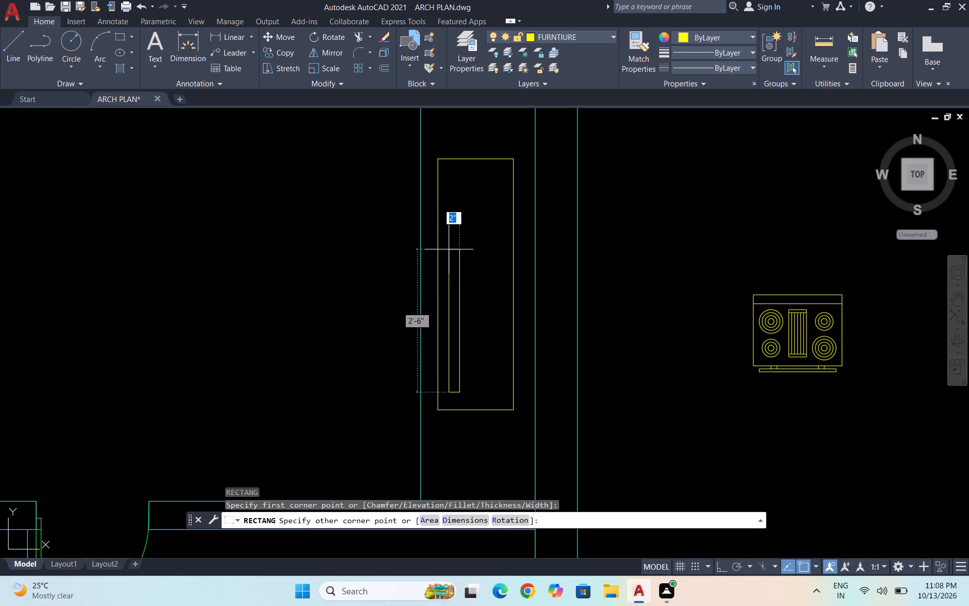
pyautogui.click(449, 249)
# Copy the narrow strip three times to the right with Ortho on, starting about 3" over, for a row of four evenly spaced strips.
pyautogui.click(470, 283)
pyautogui.click(455, 243)
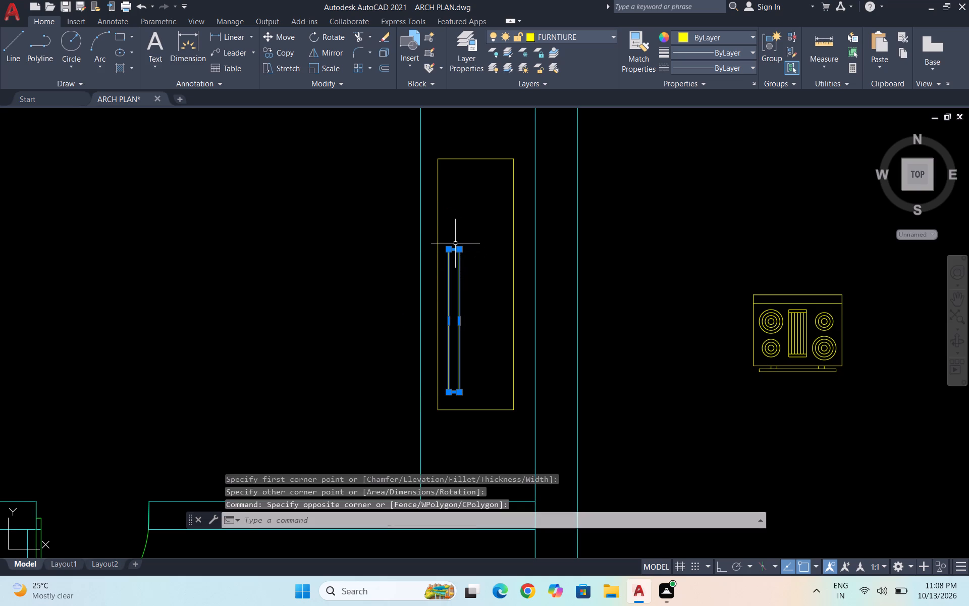
pyautogui.write('CO')
pyautogui.press('Return')
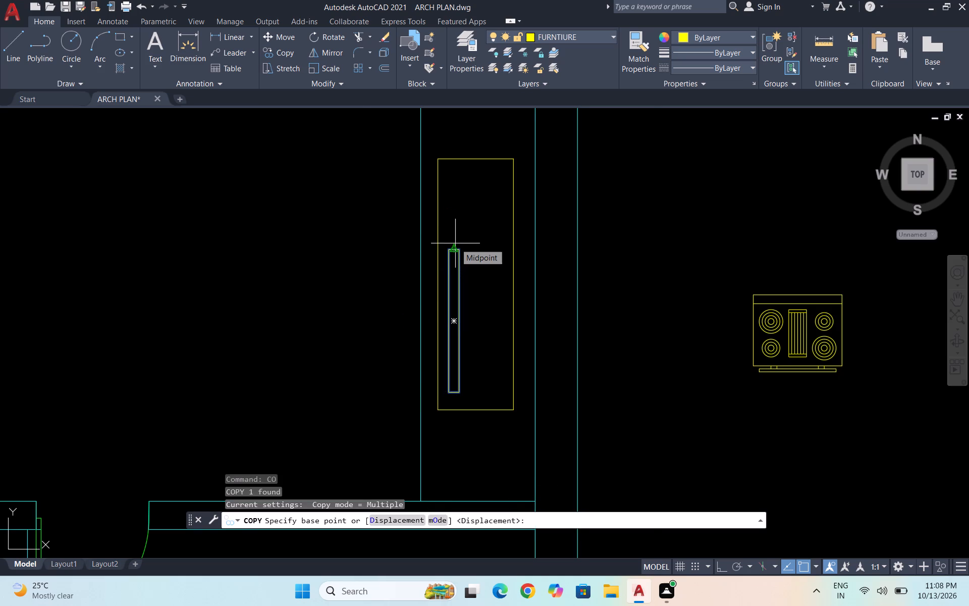
pyautogui.scroll(2, 455, 243)
pyautogui.click(436, 261)
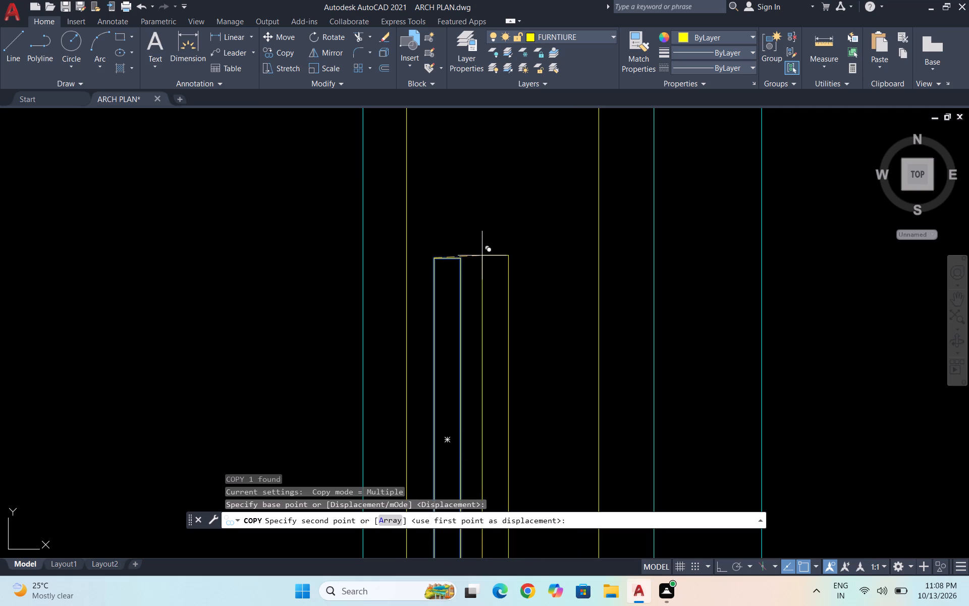
pyautogui.press('F8')
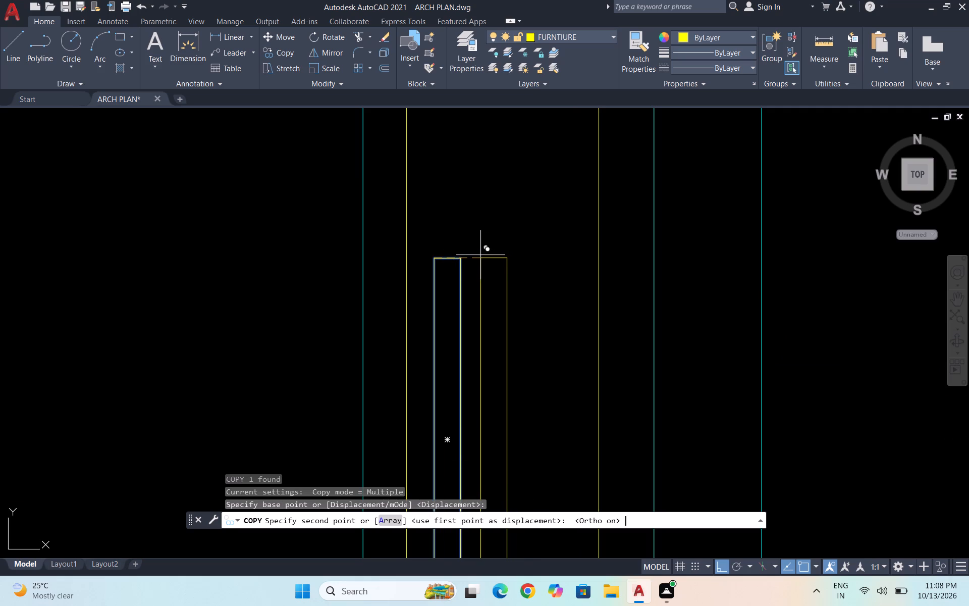
pyautogui.click(480, 255)
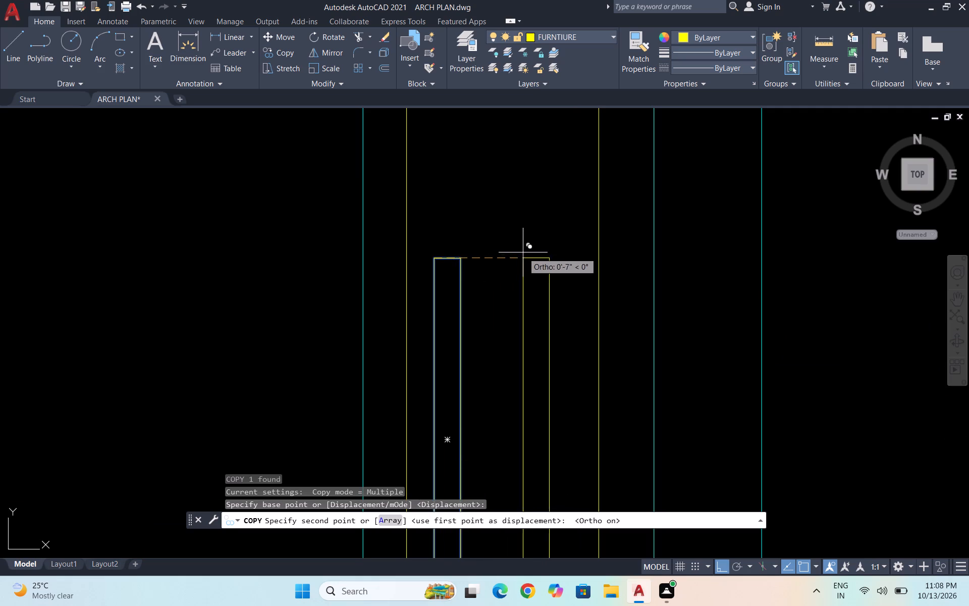
pyautogui.click(475, 258)
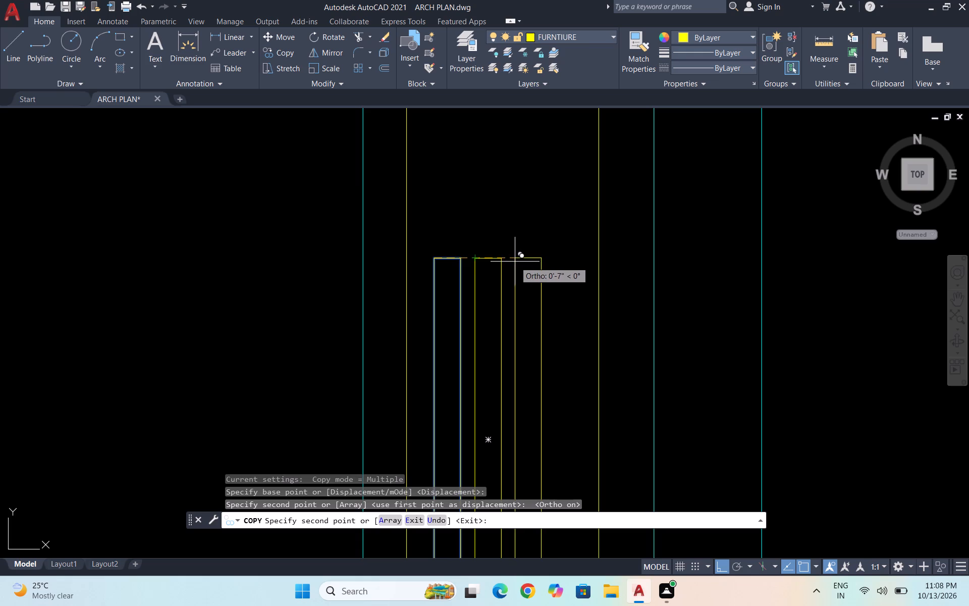
pyautogui.click(515, 262)
pyautogui.click(557, 257)
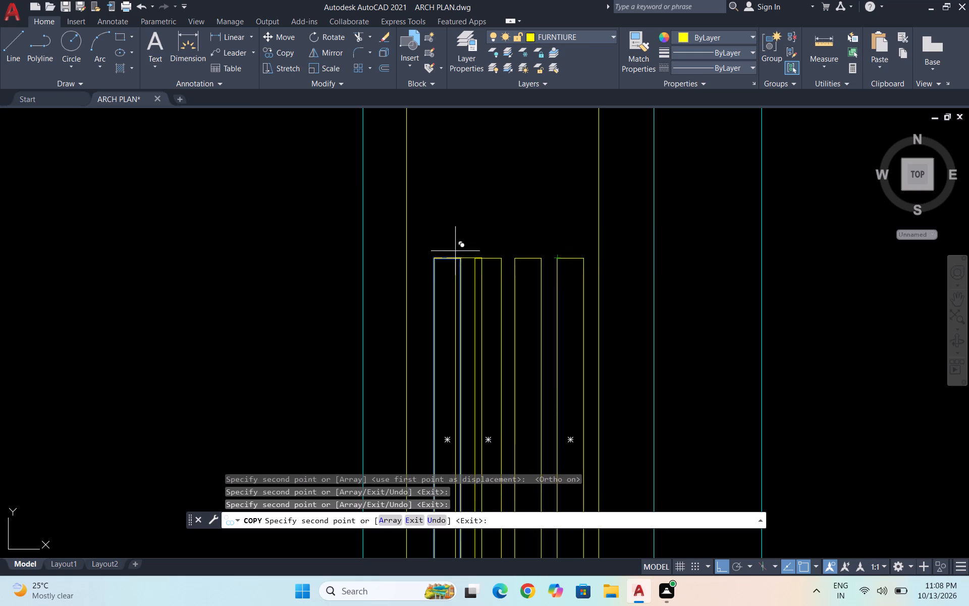
pyautogui.press('Escape')
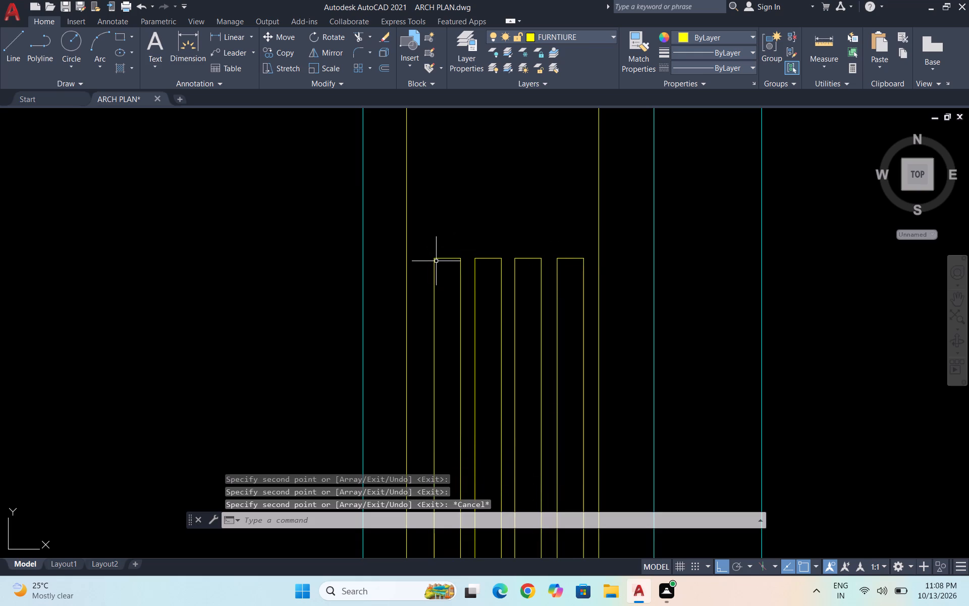
# Draw a basin rectangle about 1' by 1'-2" in the fixture's open area above the four strips.
pyautogui.scroll(-3, 469, 251)
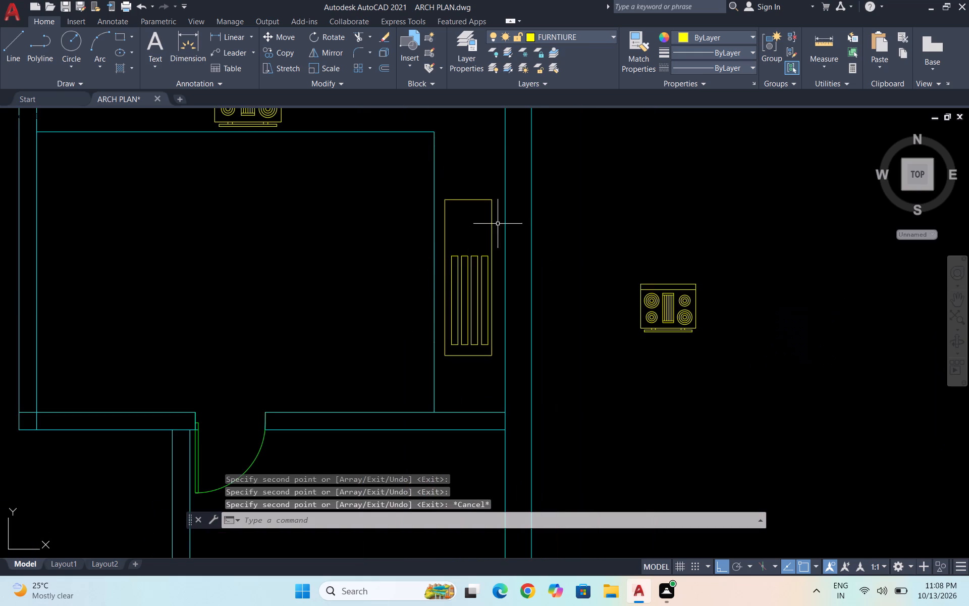
pyautogui.scroll(2, 492, 222)
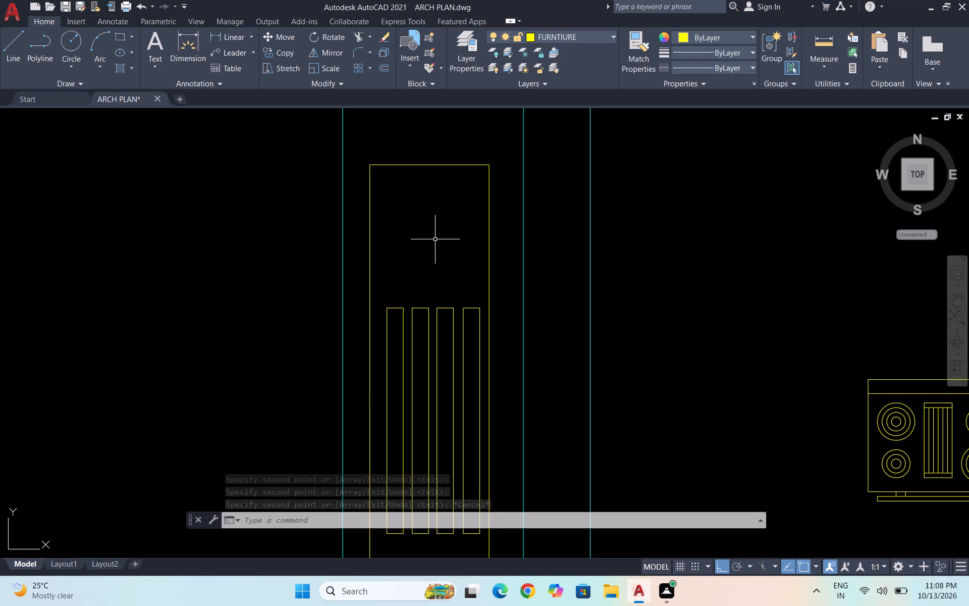
pyautogui.write('REC')
pyautogui.press('Return')
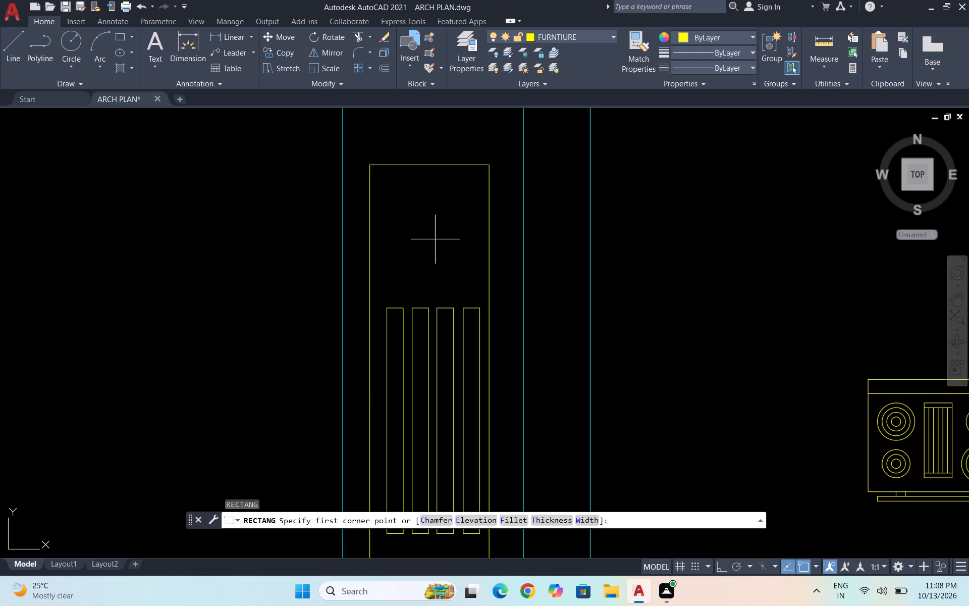
pyautogui.click(476, 289)
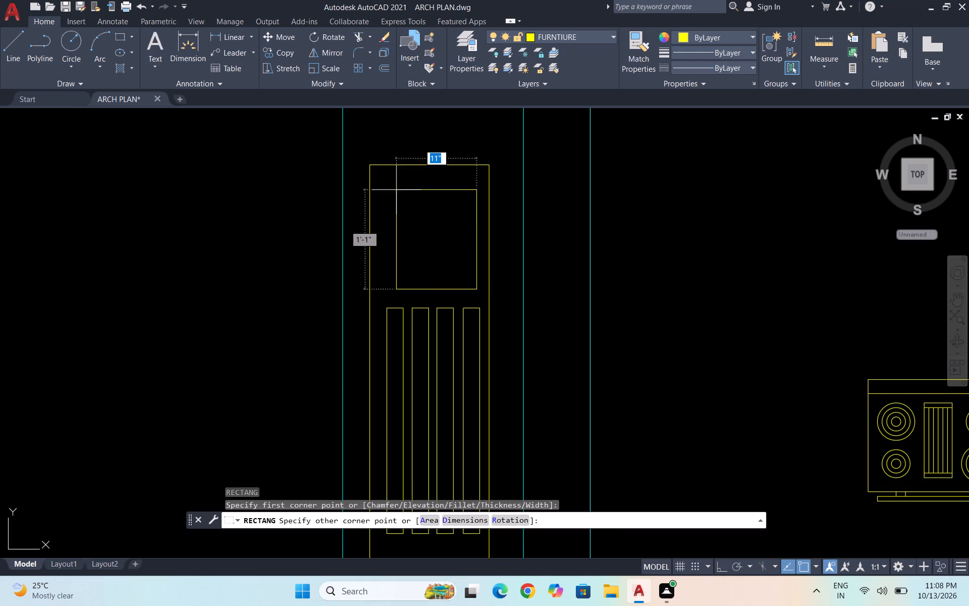
pyautogui.click(390, 183)
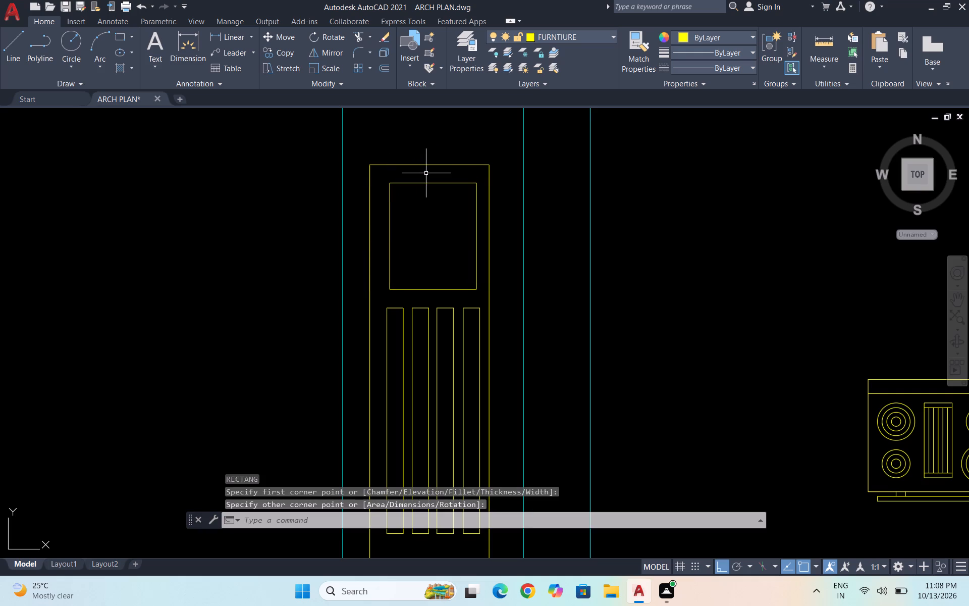
pyautogui.press('Escape')
# Move the basin rectangle slightly left so it sits roughly centered between the fixture's long sides.
pyautogui.click(432, 193)
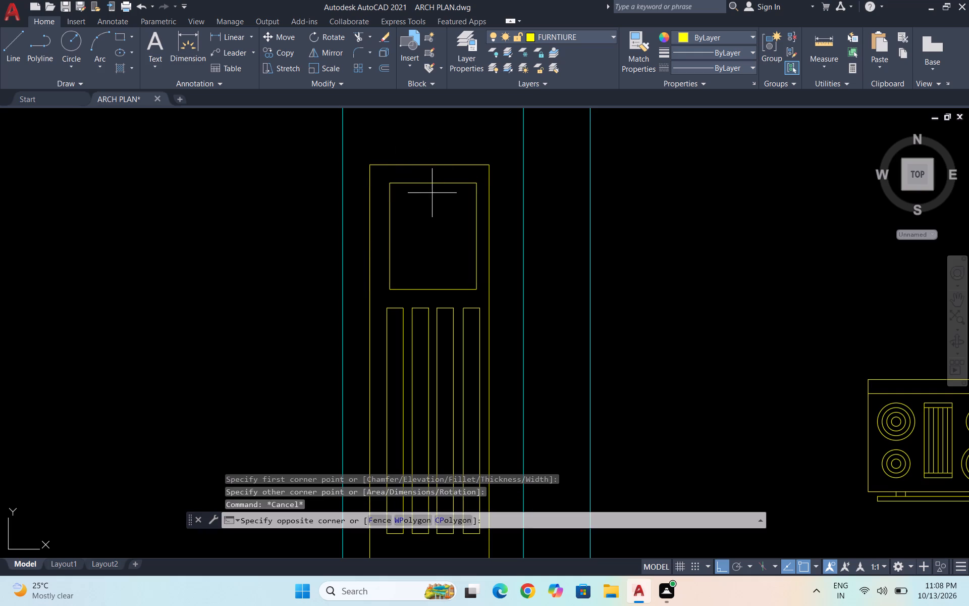
pyautogui.click(416, 180)
pyautogui.press('m')
pyautogui.press('Return')
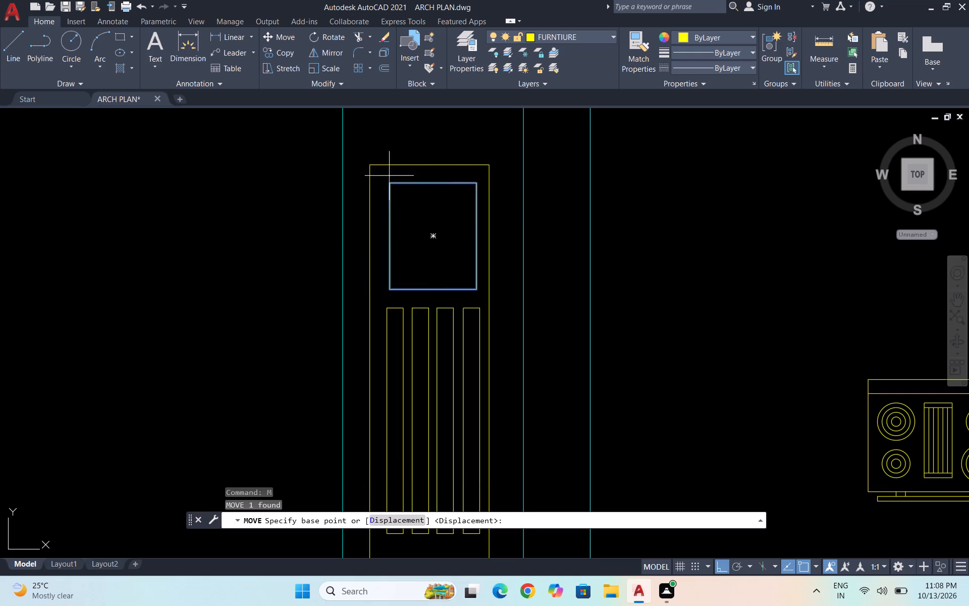
pyautogui.click(388, 185)
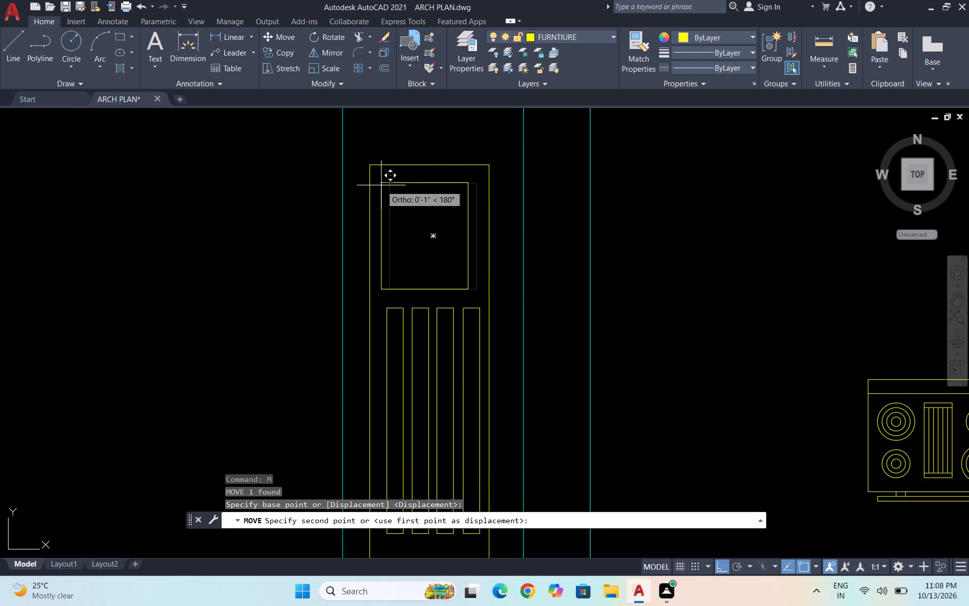
pyautogui.scroll(2, 381, 185)
pyautogui.click(385, 182)
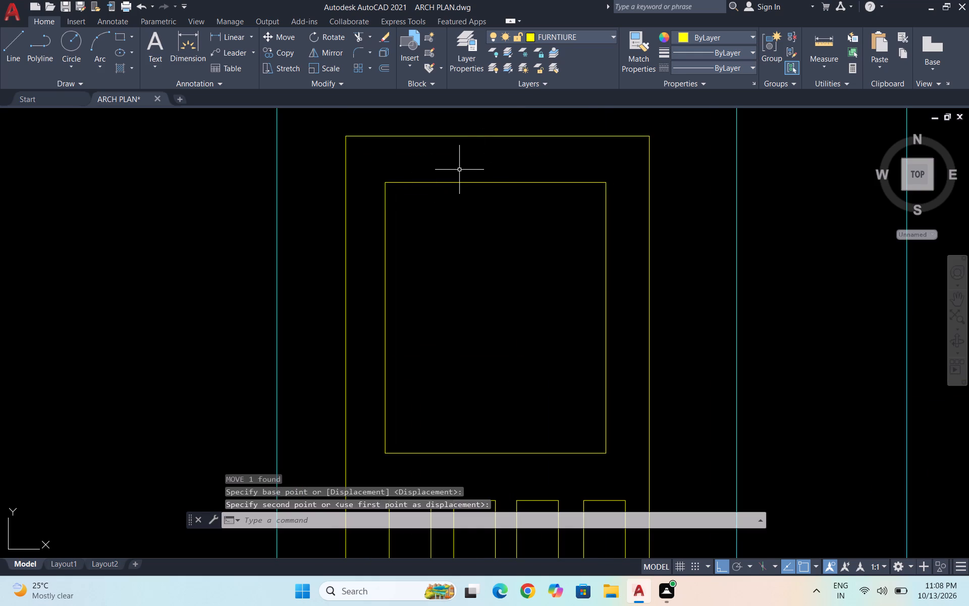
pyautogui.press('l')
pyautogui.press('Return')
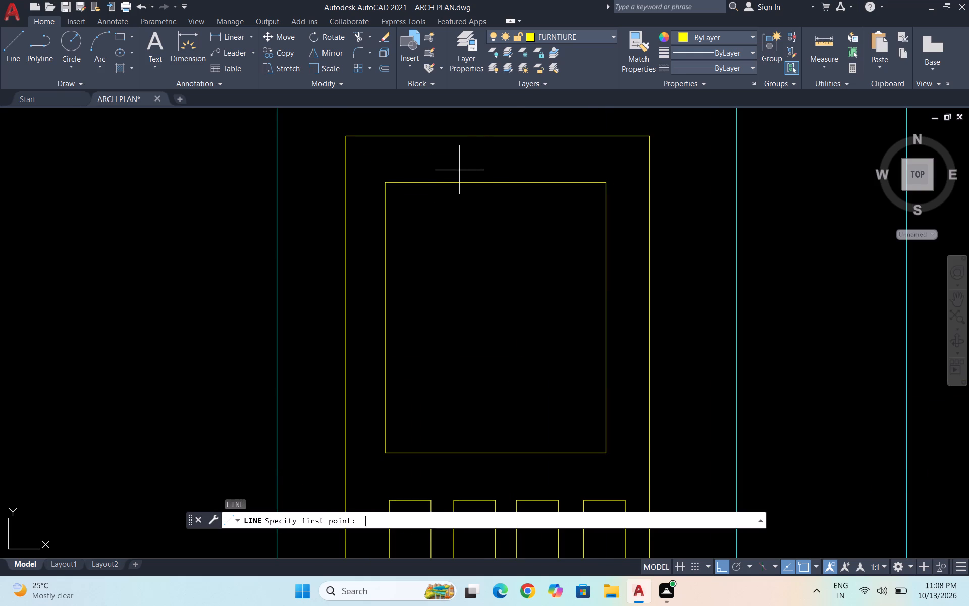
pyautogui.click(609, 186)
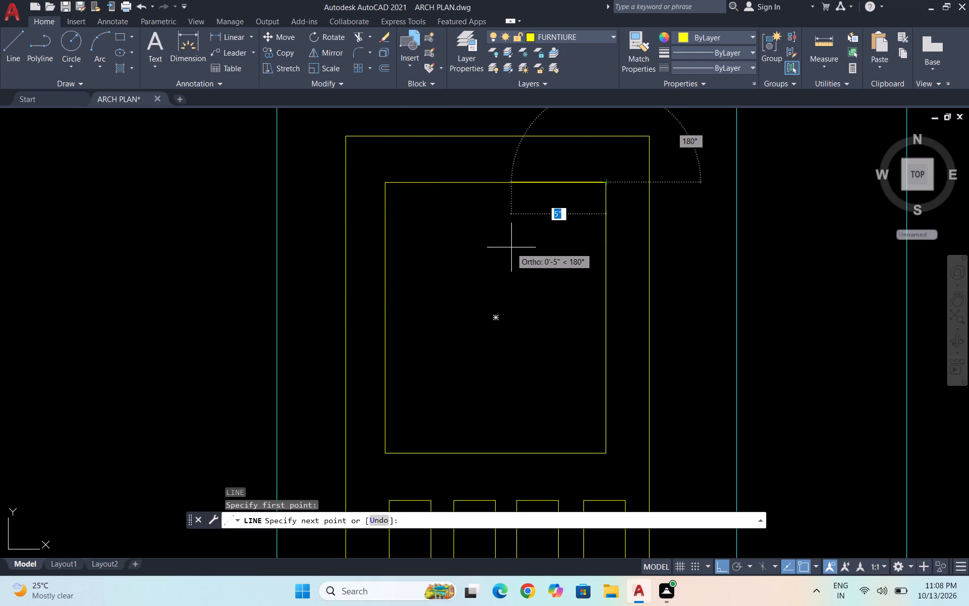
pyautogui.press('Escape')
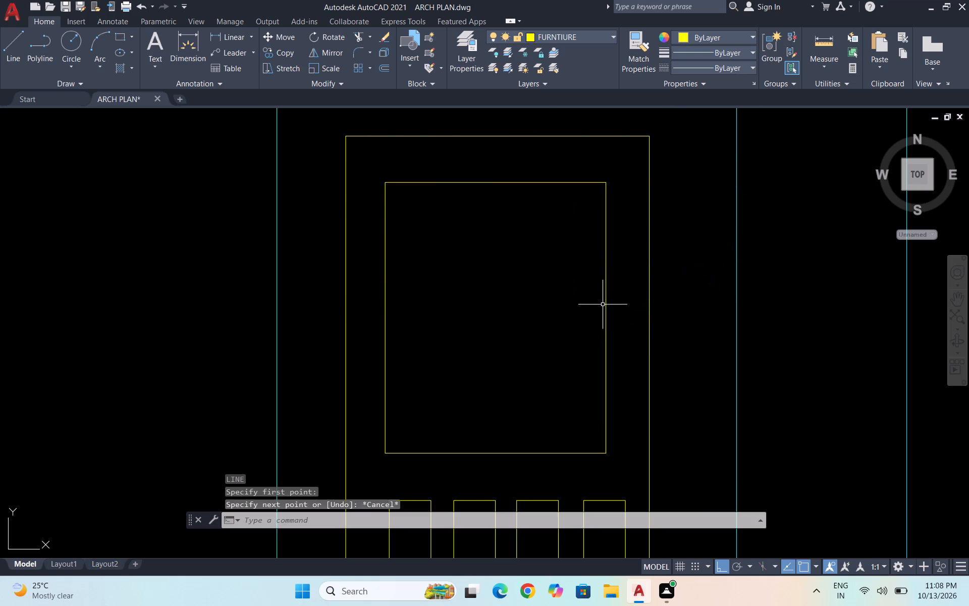
# Draw a slanted line from the basin's top edge near its upper-right corner to the midpoint of its right side.
pyautogui.press('l')
pyautogui.press('Return')
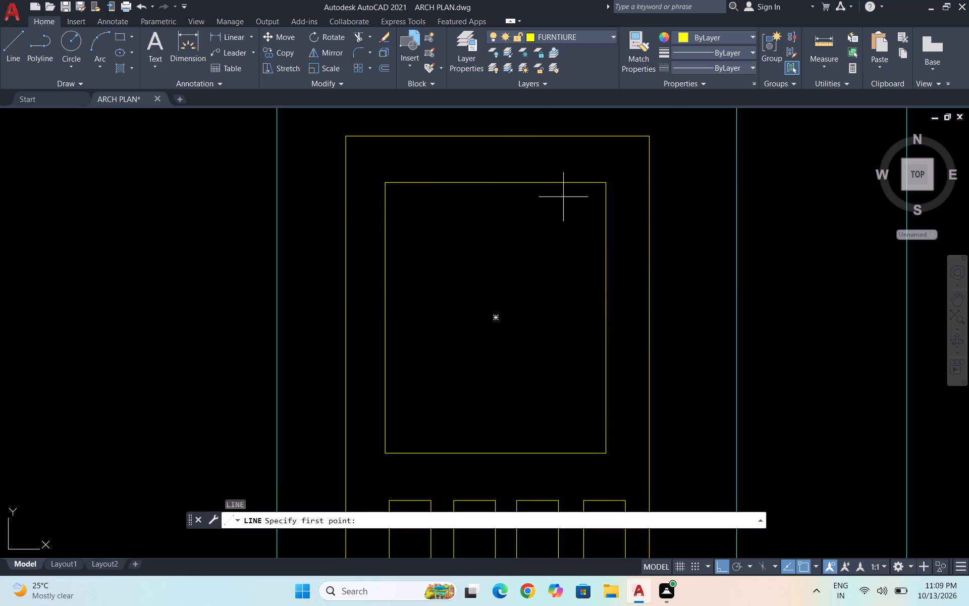
pyautogui.click(581, 182)
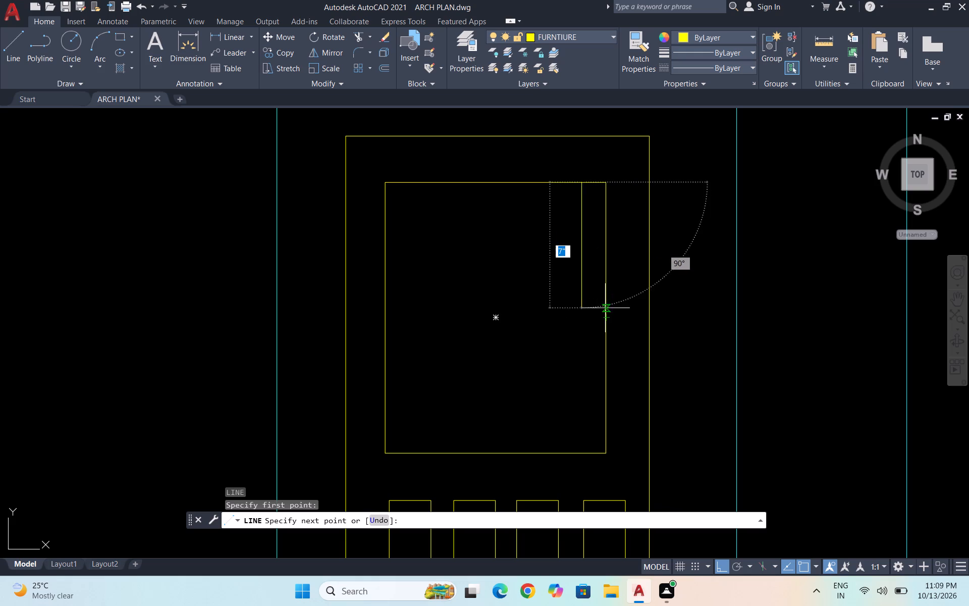
pyautogui.click(604, 317)
pyautogui.press('Escape')
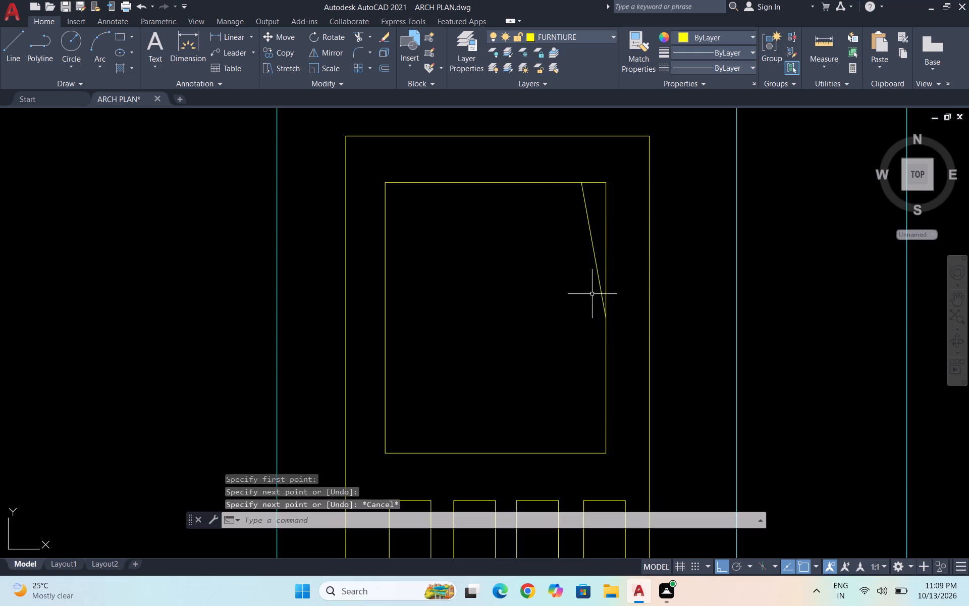
# Mirror the slanted line across the basin's vertical centreline, keeping the original.
pyautogui.click(593, 252)
pyautogui.write('MI')
pyautogui.press('Return')
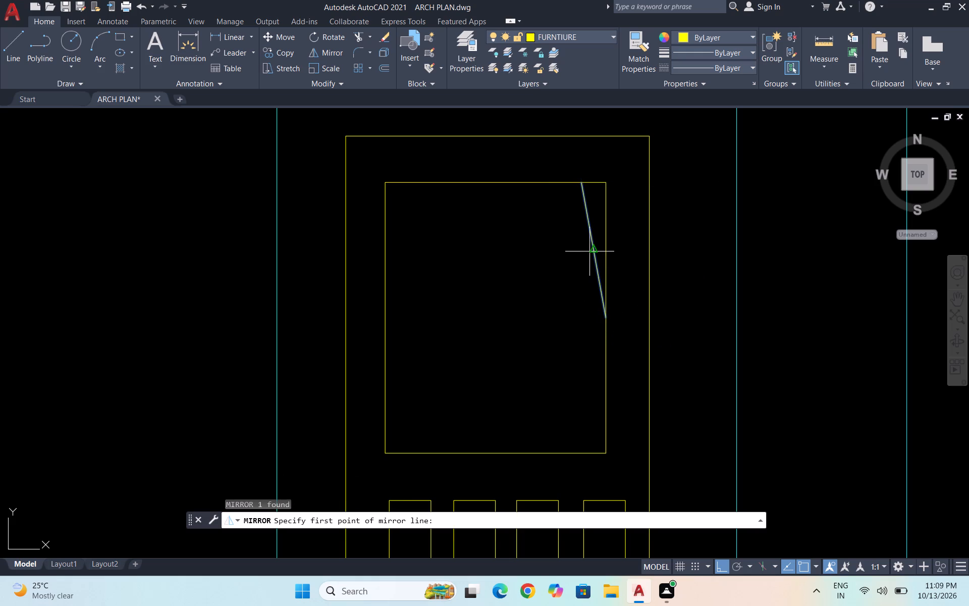
pyautogui.click(495, 183)
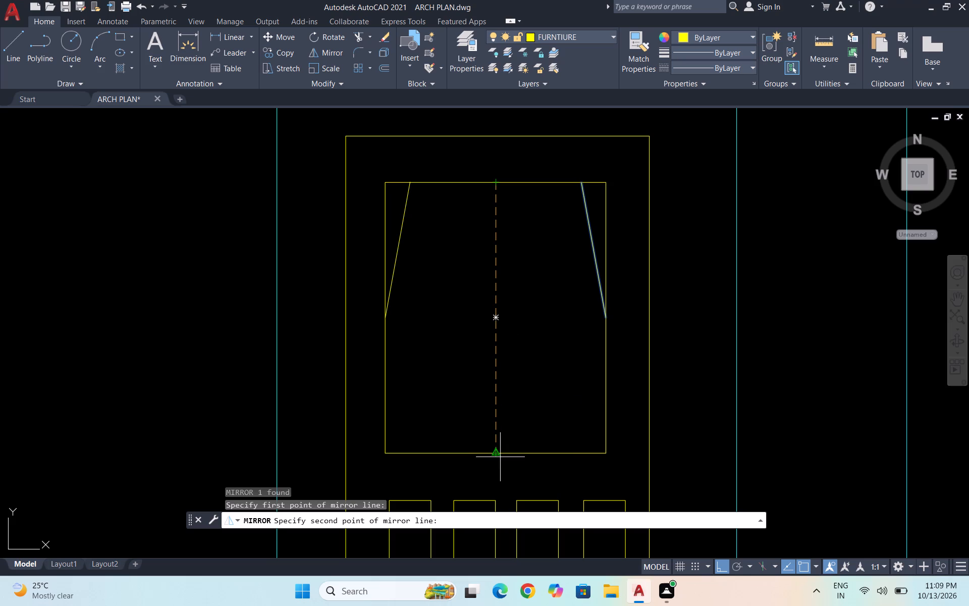
pyautogui.click(495, 452)
pyautogui.press('space')
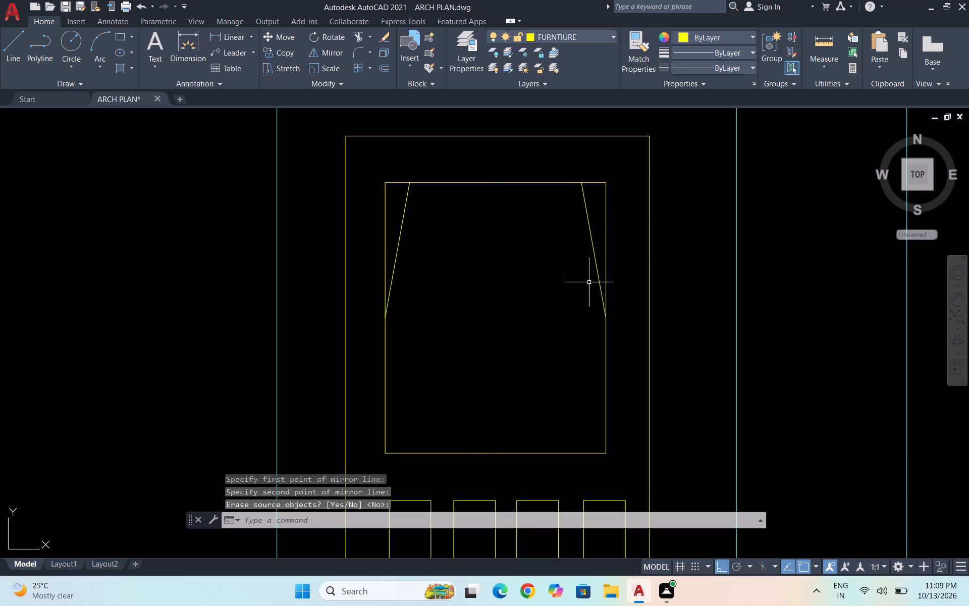
# Mirror both slanted lines across the basin's horizontal centreline through its side midpoints, keeping the originals.
pyautogui.click(591, 206)
pyautogui.click(397, 214)
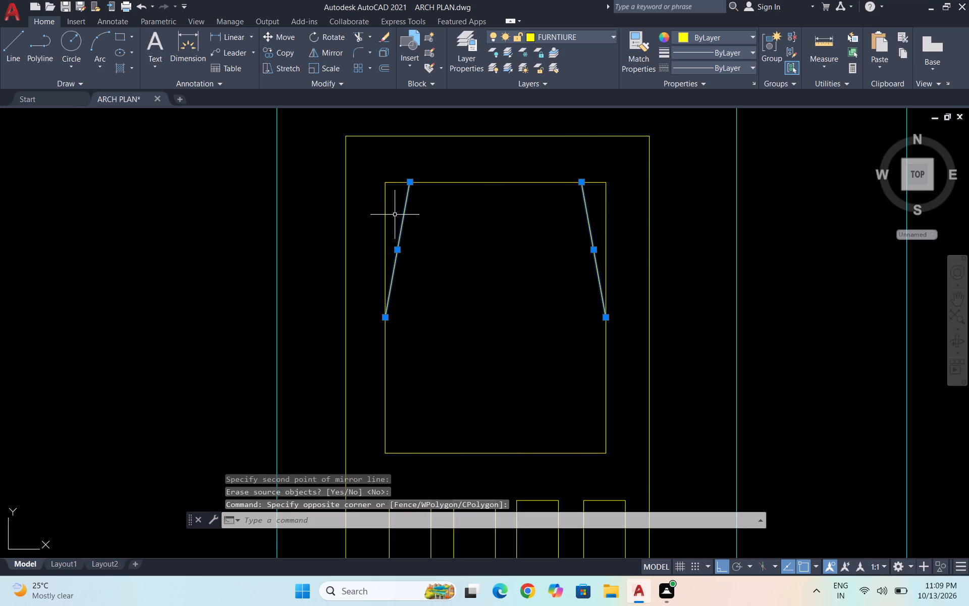
pyautogui.write('MI\\')
pyautogui.press('Return')
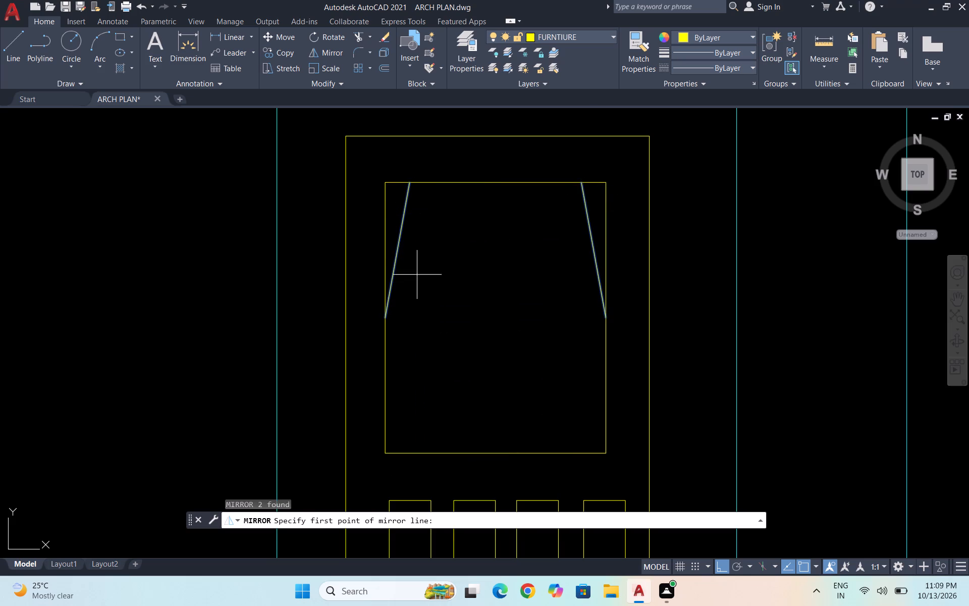
pyautogui.click(384, 319)
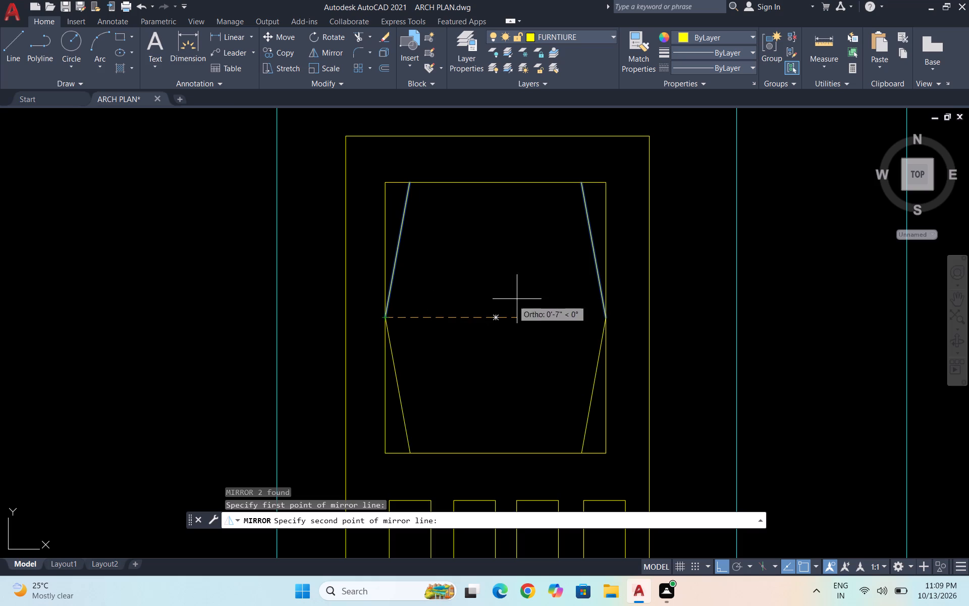
pyautogui.click(606, 322)
pyautogui.press('space')
# Trim away the basin rectangle's upper-right and lower-right corners outside the slanted lines.
pyautogui.write('TR')
pyautogui.press('Return')
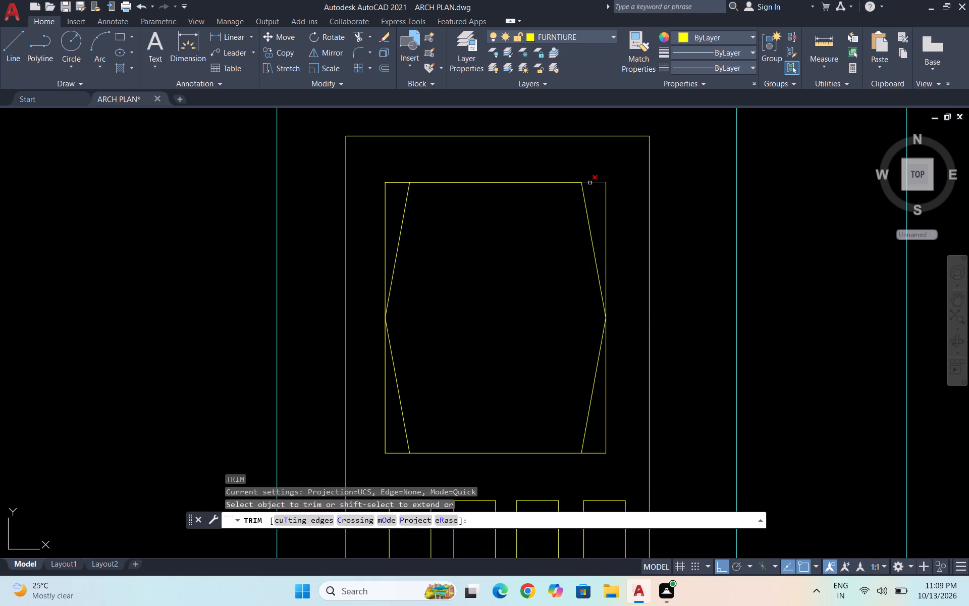
pyautogui.moveTo(590, 182); pyautogui.dragTo(613, 207)
pyautogui.click(601, 197)
pyautogui.click(626, 217)
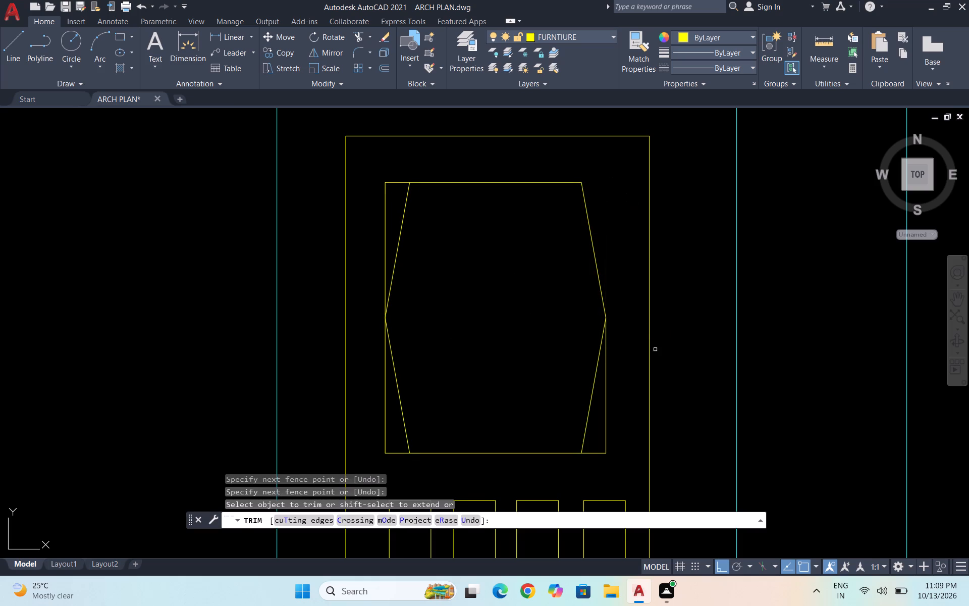
pyautogui.click(595, 460)
pyautogui.scroll(2, 590, 461)
pyautogui.moveTo(589, 460); pyautogui.dragTo(589, 451)
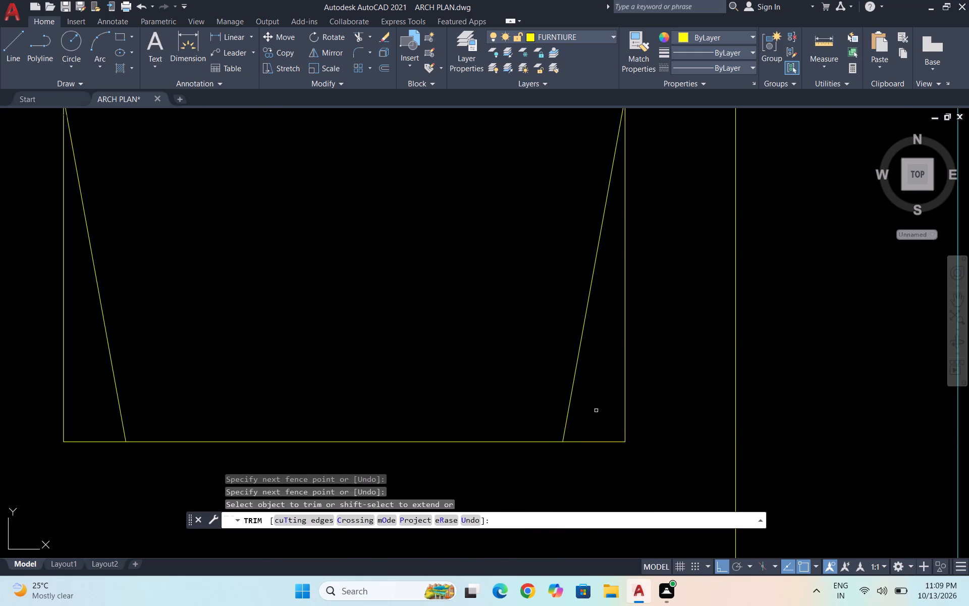
pyautogui.moveTo(636, 381); pyautogui.dragTo(618, 451)
pyautogui.scroll(-4, 631, 396)
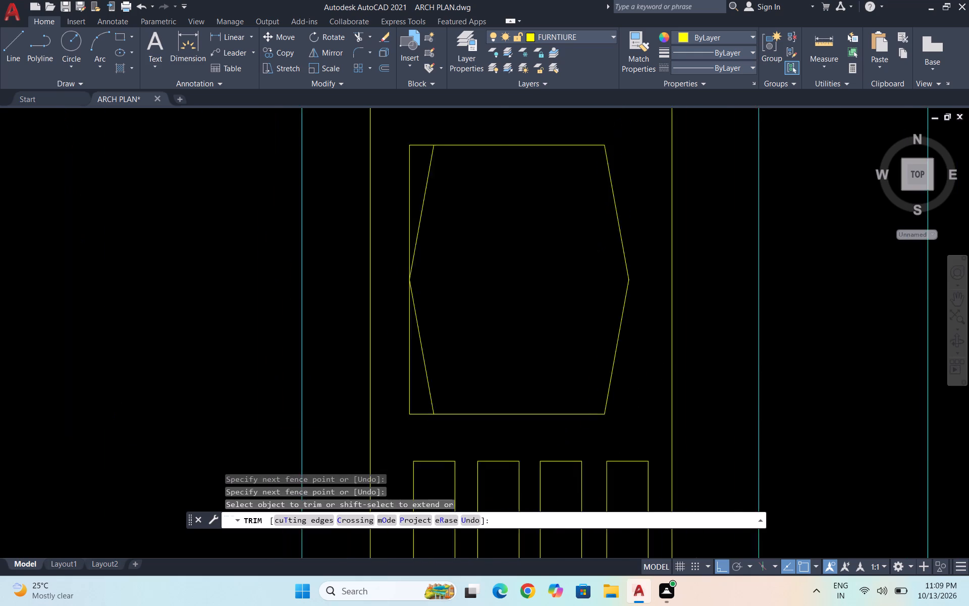
# Trim away the basin rectangle's lower-left and upper-left corners outside the slanted lines, leaving a six-sided basin.
pyautogui.scroll(2, 563, 406)
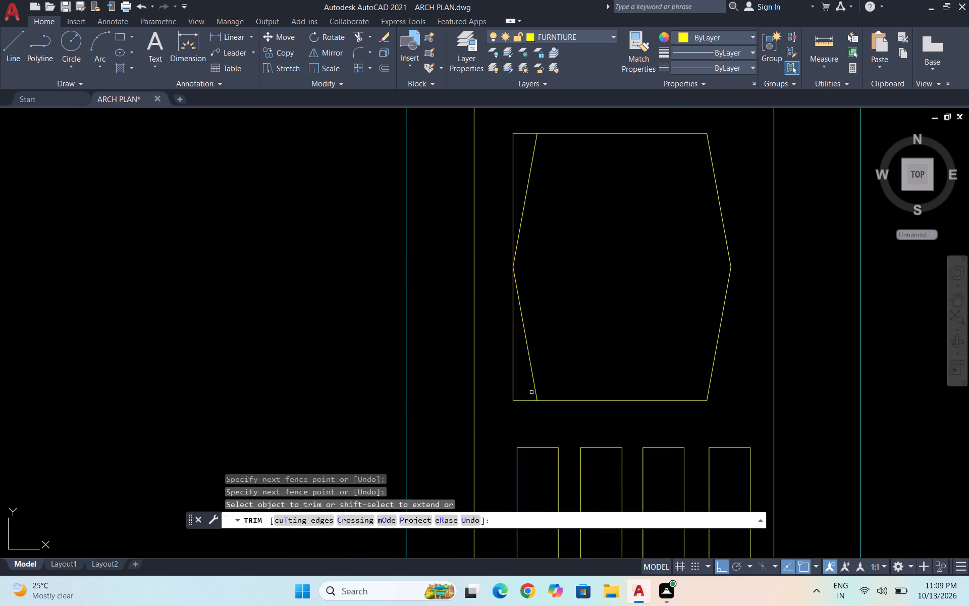
pyautogui.scroll(2, 528, 399)
pyautogui.moveTo(469, 372); pyautogui.dragTo(507, 419)
pyautogui.scroll(-3, 505, 423)
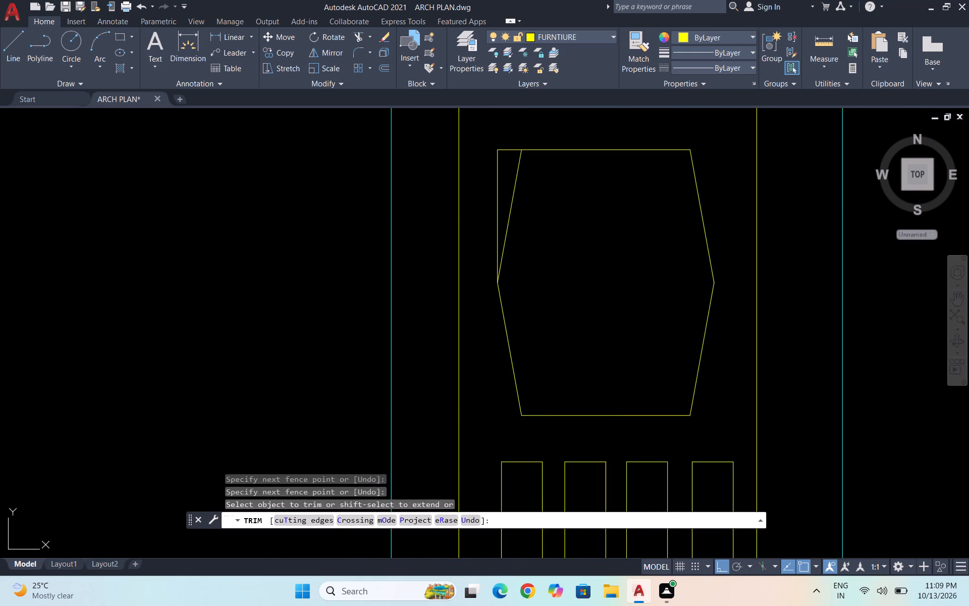
pyautogui.scroll(2, 507, 258)
pyautogui.moveTo(510, 232); pyautogui.dragTo(491, 307)
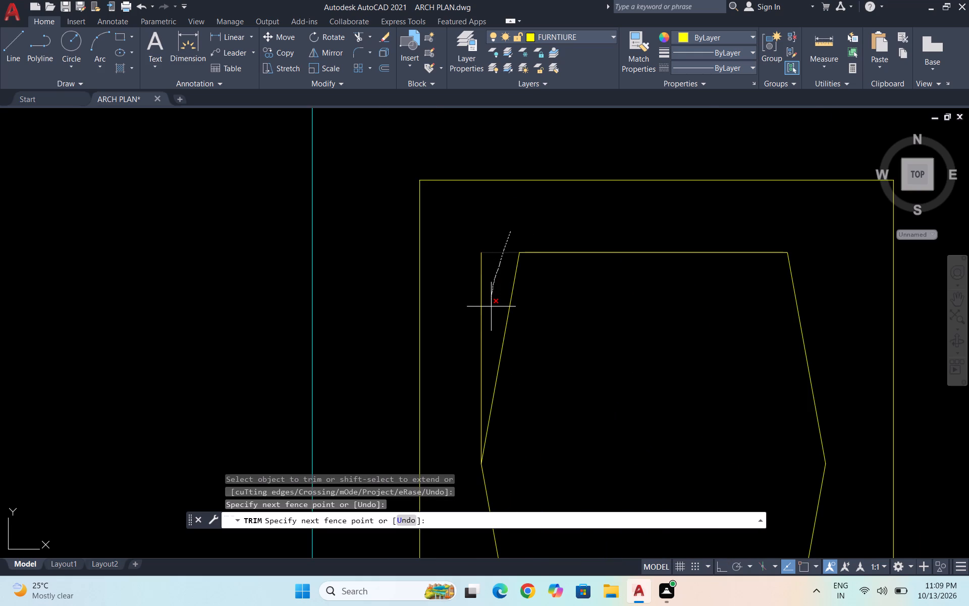
pyautogui.moveTo(491, 307); pyautogui.dragTo(475, 338)
pyautogui.scroll(-3, 468, 321)
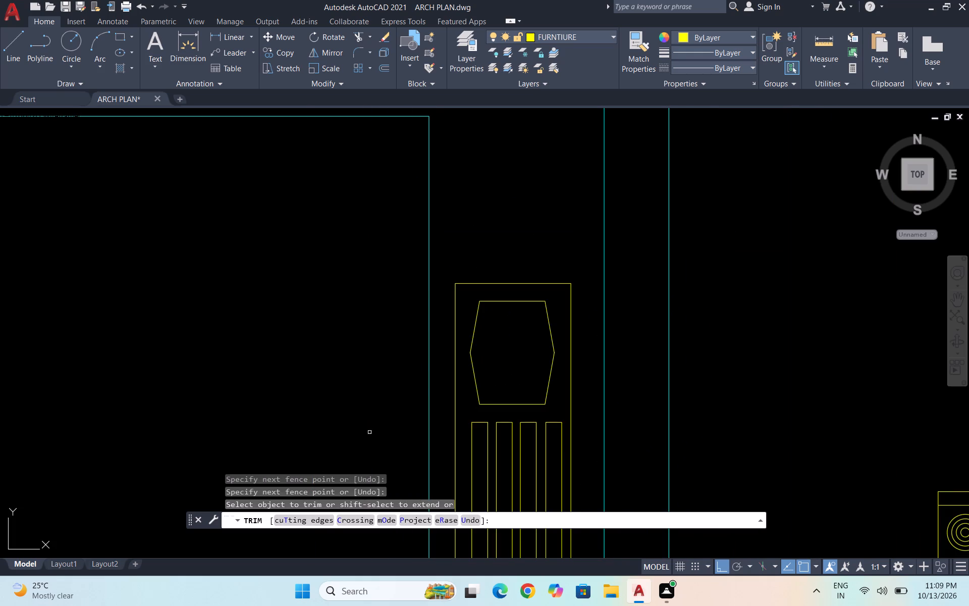
pyautogui.press('Escape')
# Draw a drain circle of about 1" radius near the middle of the six-sided basin.
pyautogui.press('c')
pyautogui.press('Return')
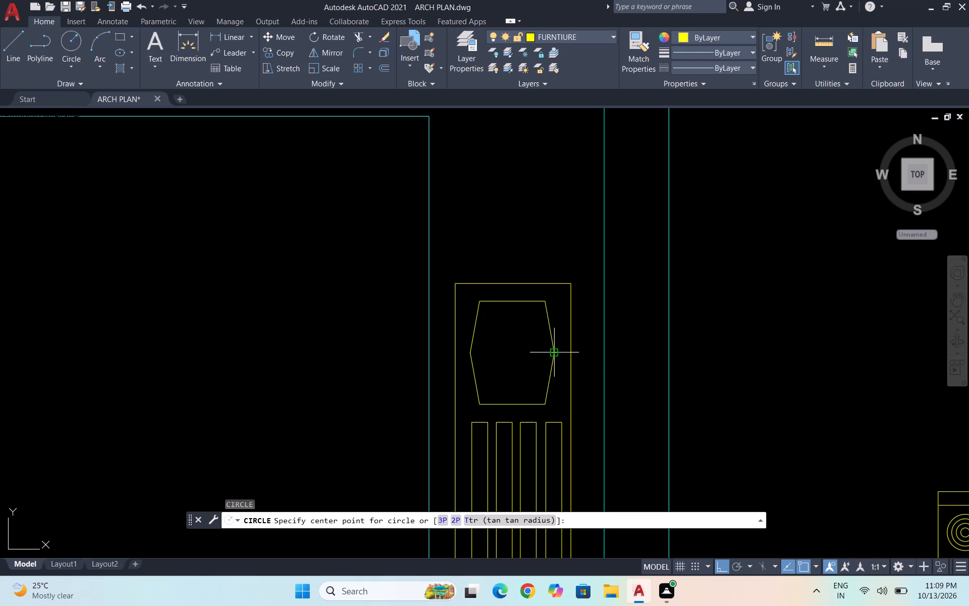
pyautogui.click(515, 355)
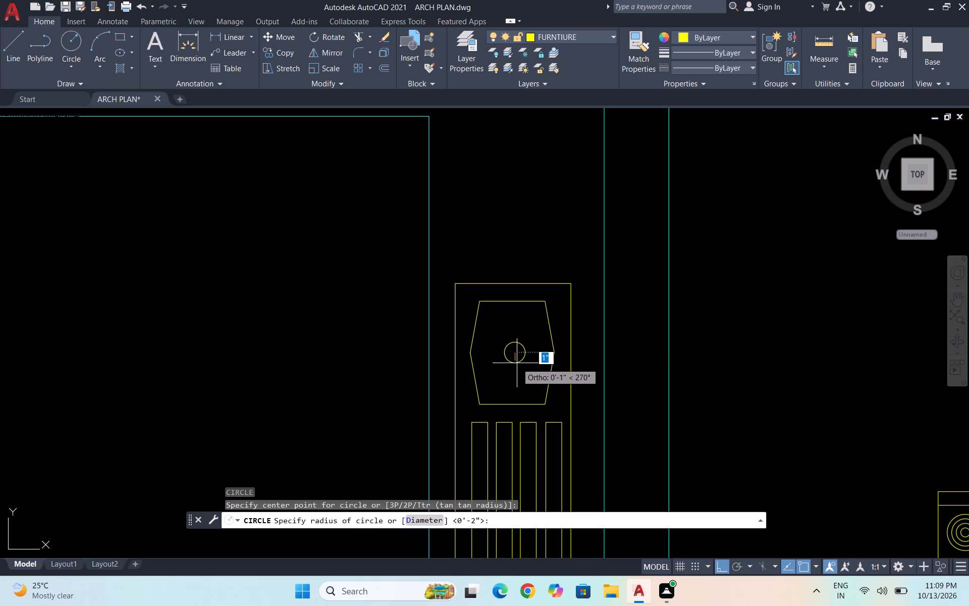
pyautogui.click(517, 363)
# Delete the spare range-oven block lying outside the kitchen's right exterior wall.
pyautogui.scroll(-3, 461, 325)
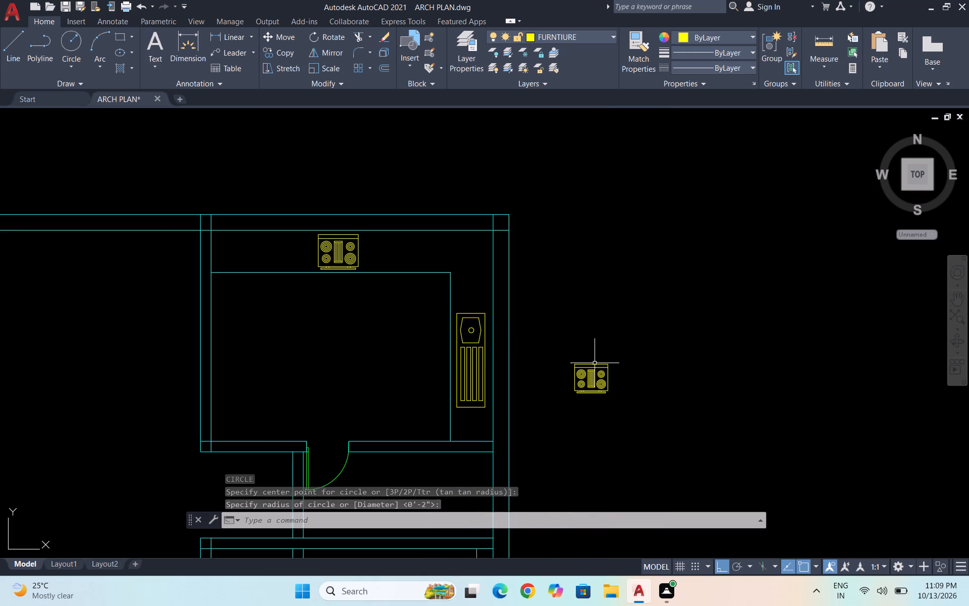
pyautogui.click(650, 396)
pyautogui.click(524, 356)
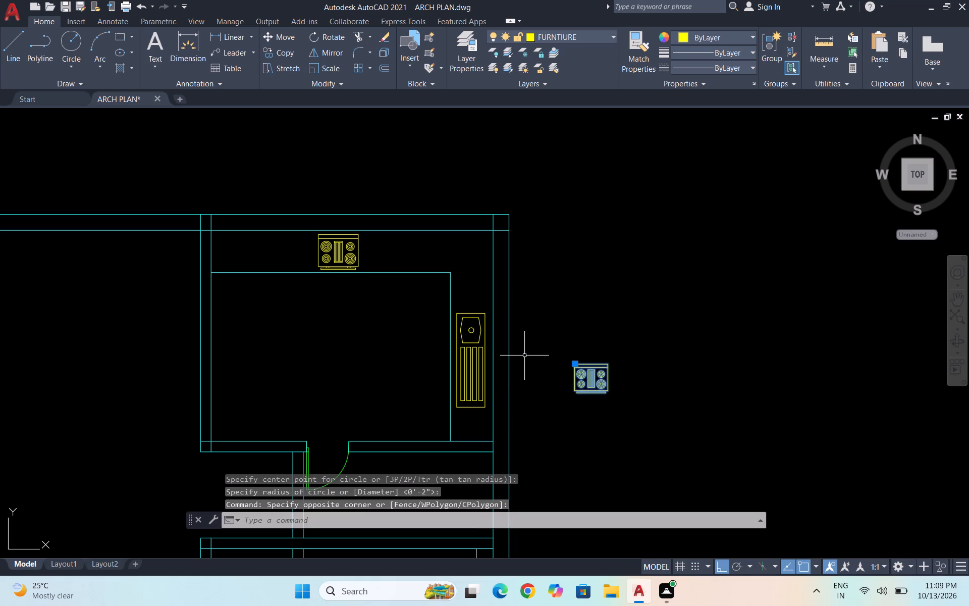
pyautogui.press('Delete')
pyautogui.scroll(-1, 458, 250)
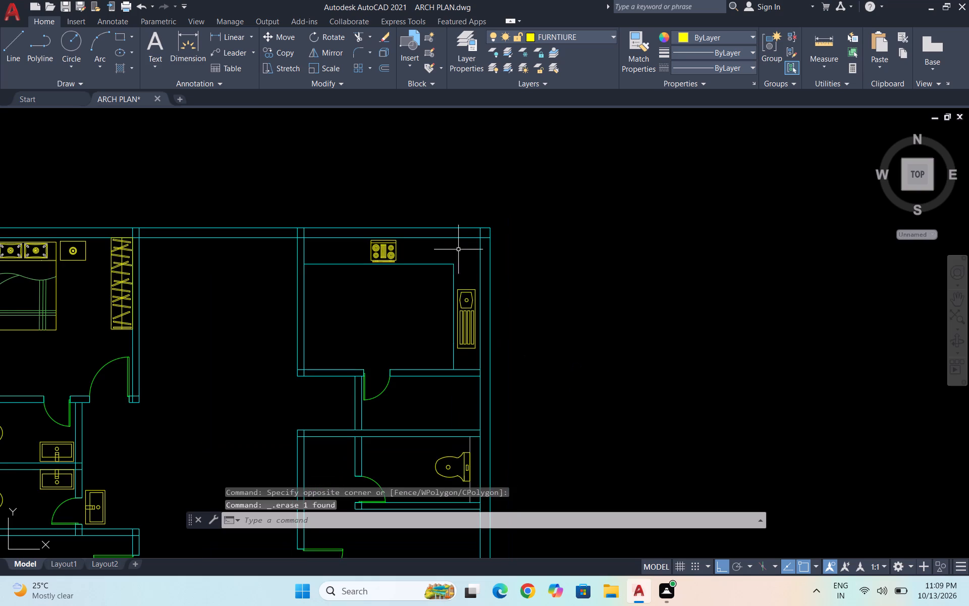
pyautogui.scroll(-1, 458, 254)
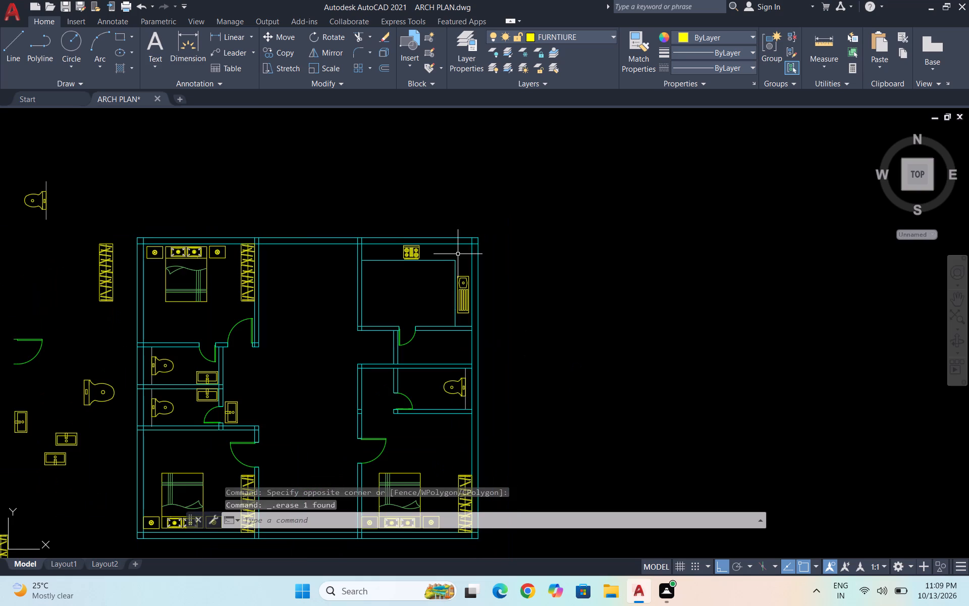
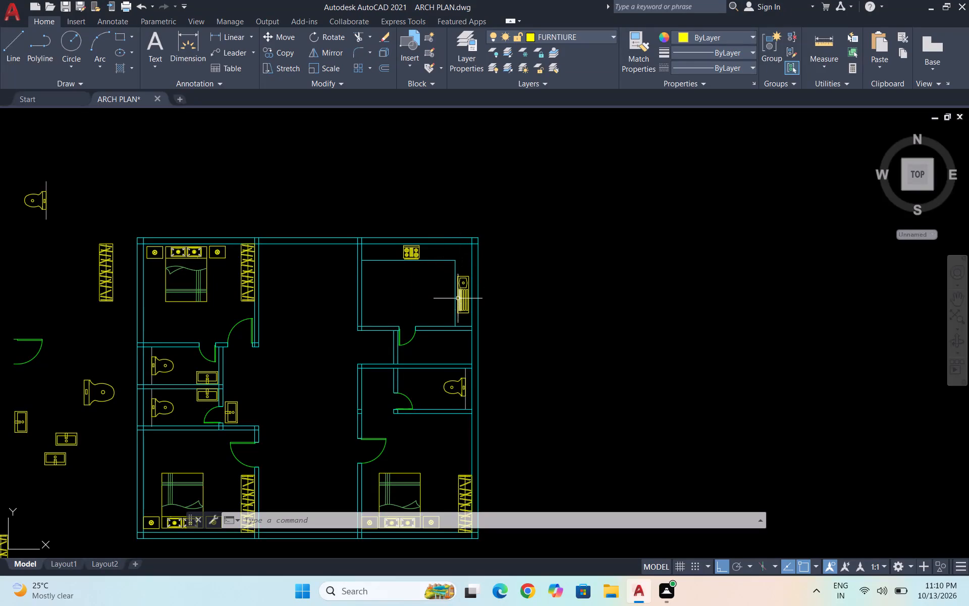
# Trim away both lines of the top exterior wall across the central hall, between the bedroom and the kitchen.
pyautogui.scroll(-1, 450, 299)
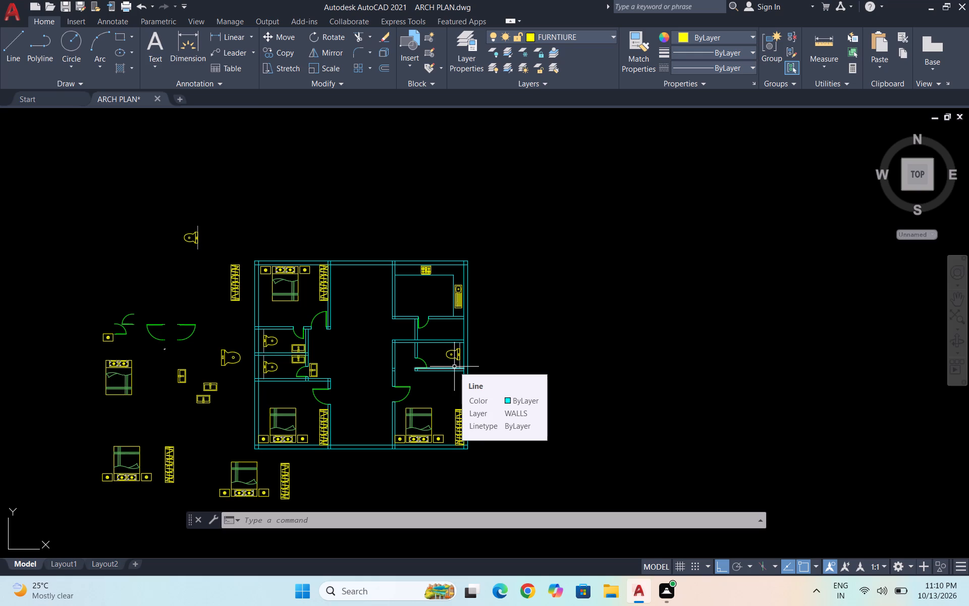
pyautogui.scroll(2, 404, 350)
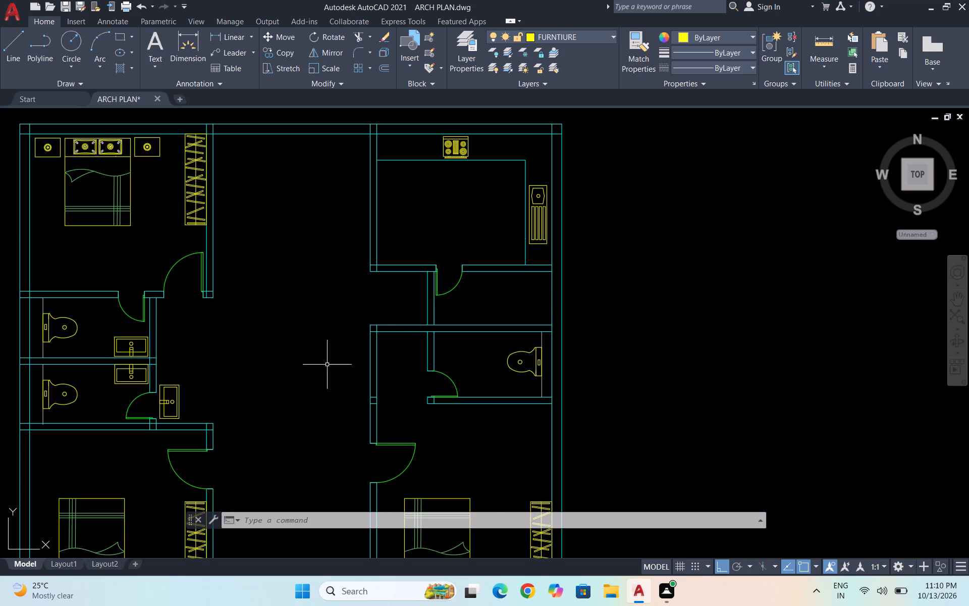
pyautogui.scroll(-1, 309, 327)
pyautogui.scroll(1, 261, 192)
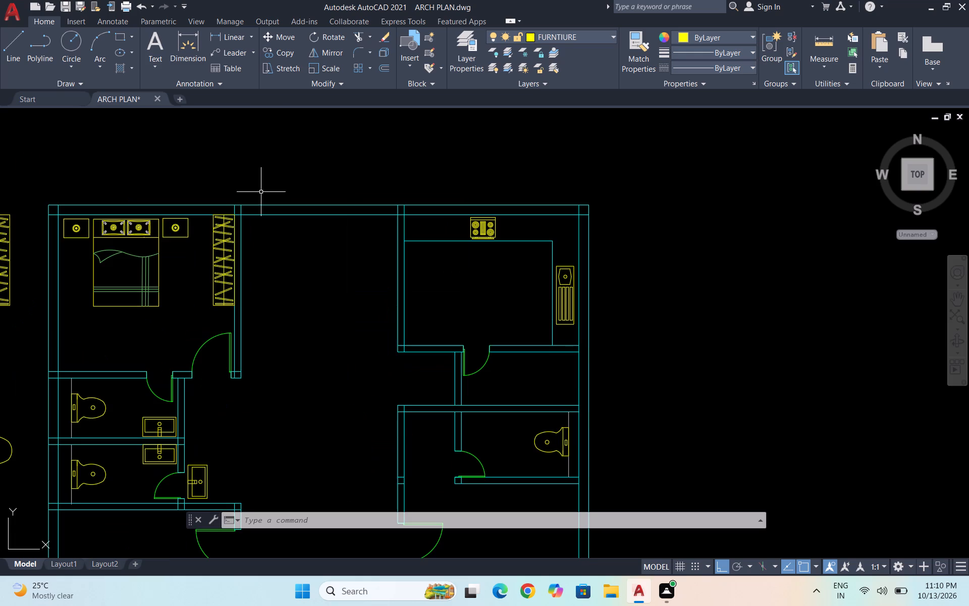
pyautogui.scroll(1, 261, 192)
pyautogui.press('t')
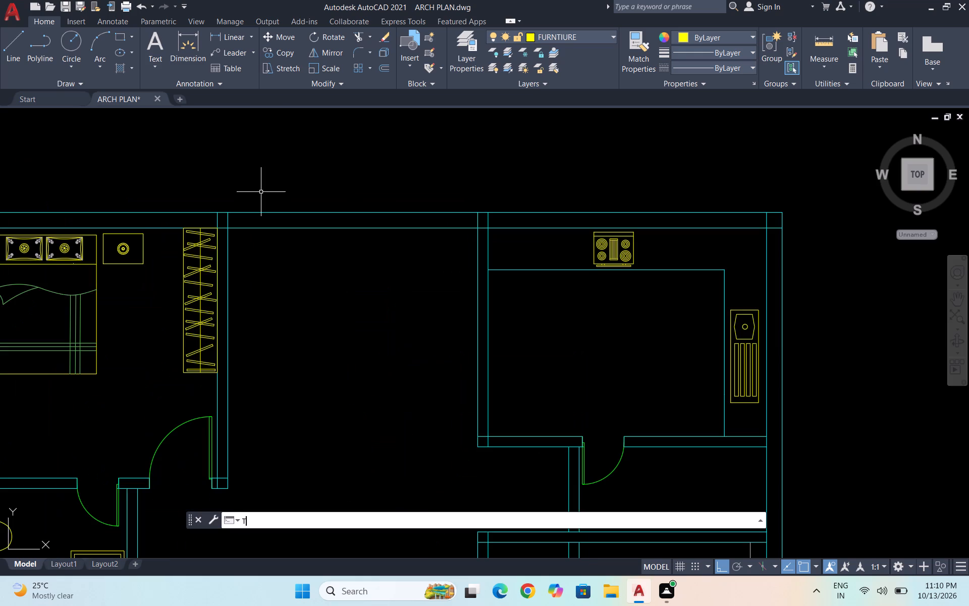
pyautogui.press('r')
pyautogui.press('Return')
pyautogui.moveTo(320, 258); pyautogui.dragTo(291, 184)
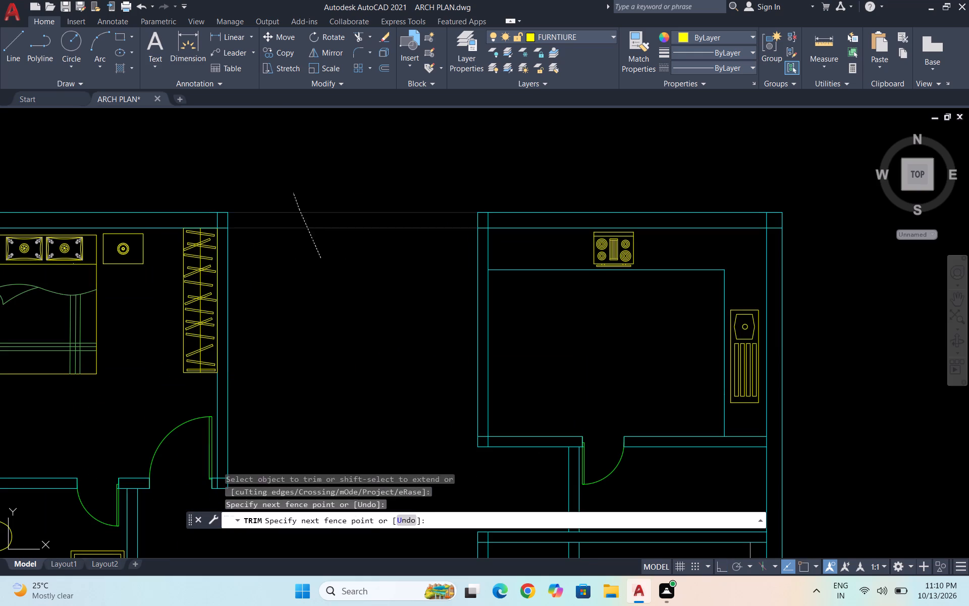
pyautogui.click(290, 170)
pyautogui.press('Escape')
# Draw a horizontal line along the inner wall face across the hall gap, joining the bedroom and kitchen walls.
pyautogui.press('l')
pyautogui.press('Return')
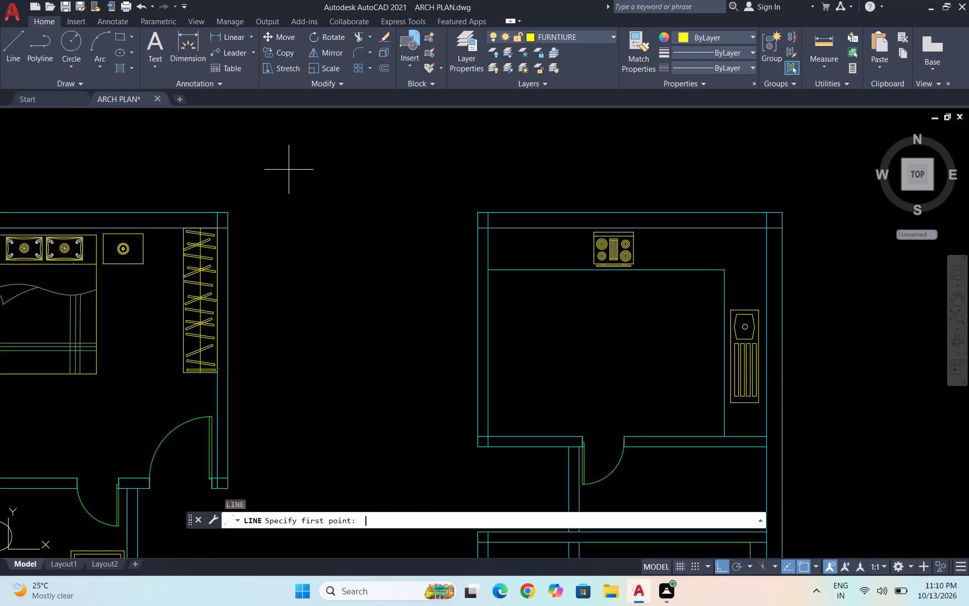
pyautogui.click(229, 229)
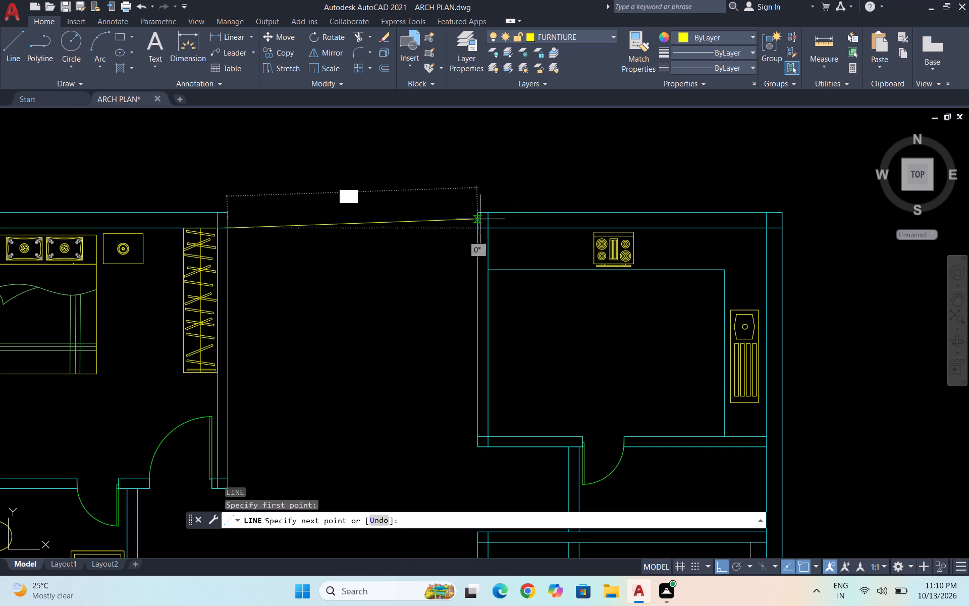
pyautogui.click(474, 229)
pyautogui.press('space')
# Copy the new line up to the outer wall face, using the bedroom wall's right edge as reference.
pyautogui.click(422, 231)
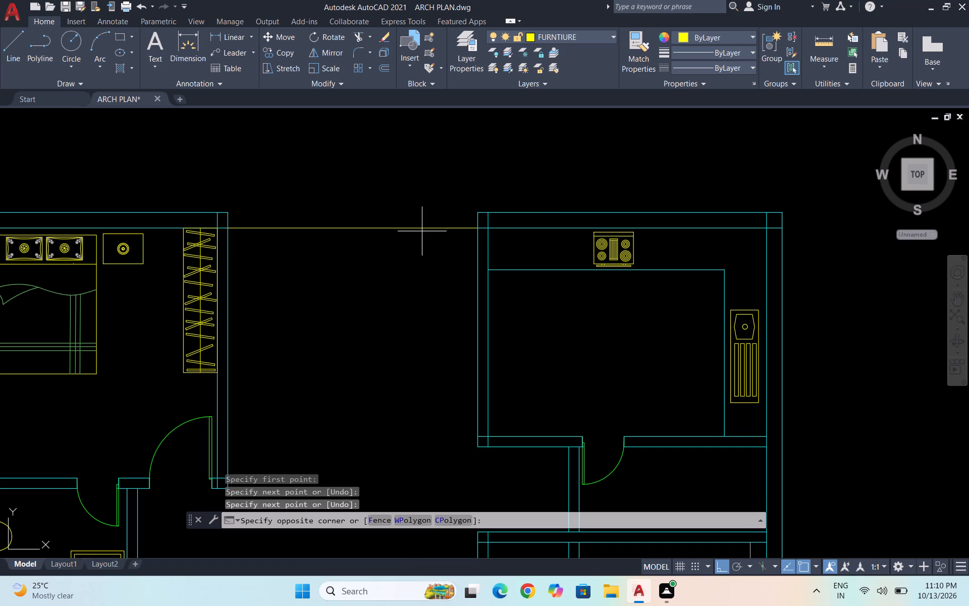
pyautogui.click(405, 228)
pyautogui.write('CO')
pyautogui.press('Return')
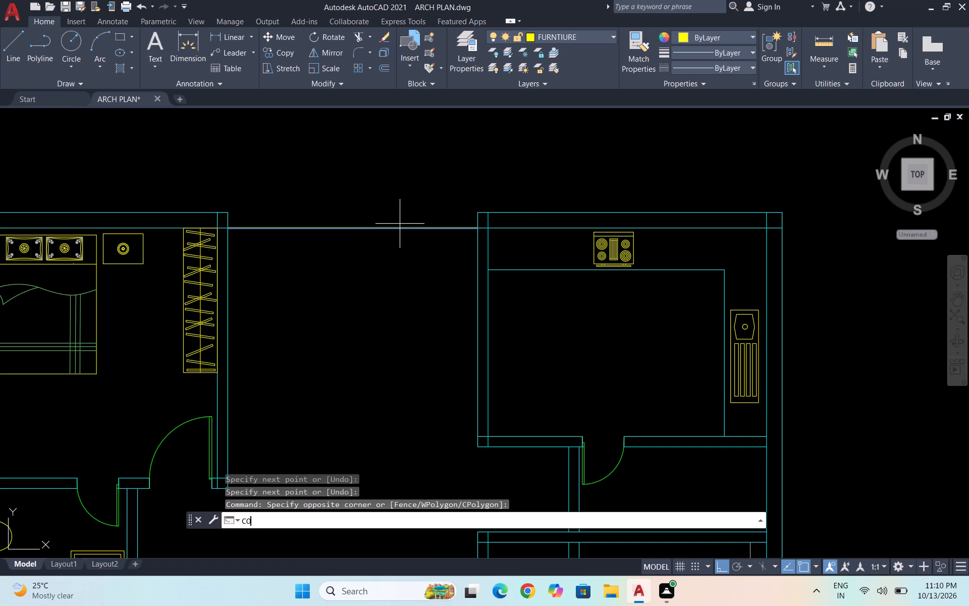
pyautogui.scroll(2, 216, 230)
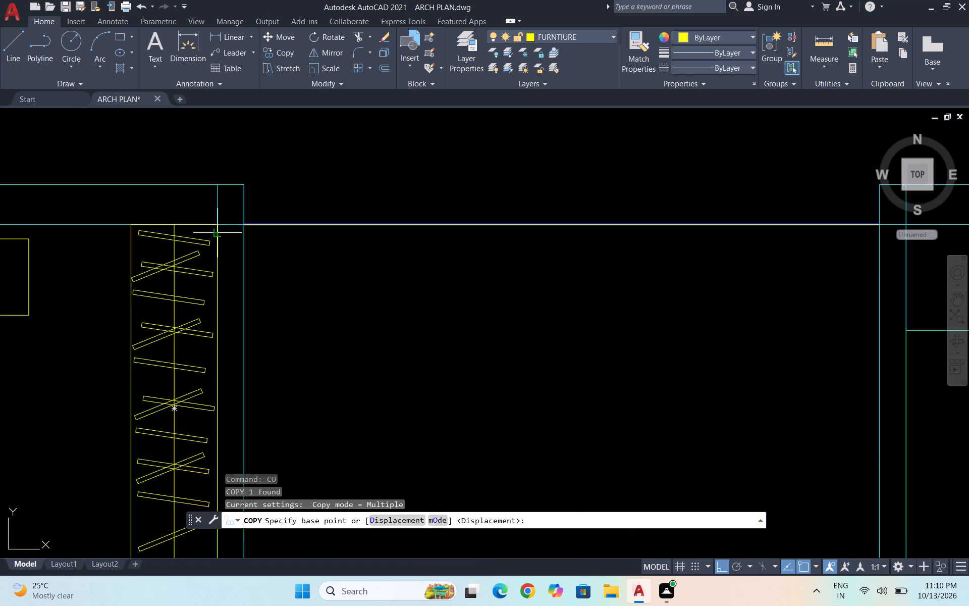
pyautogui.click(244, 225)
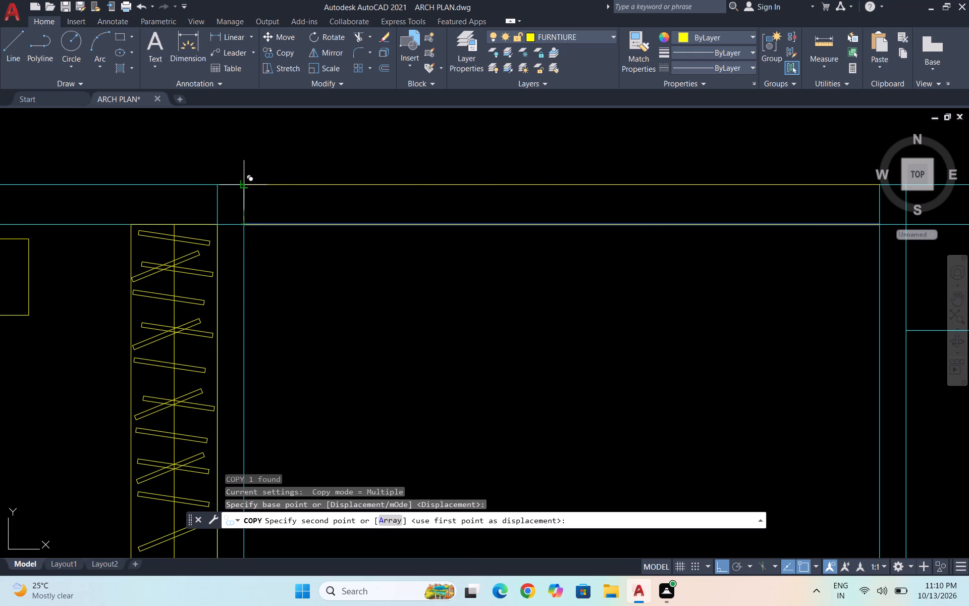
pyautogui.click(241, 184)
pyautogui.press('Escape')
# Match both new lines across the hall to the properties of the bedroom's outer wall line.
pyautogui.click(572, 252)
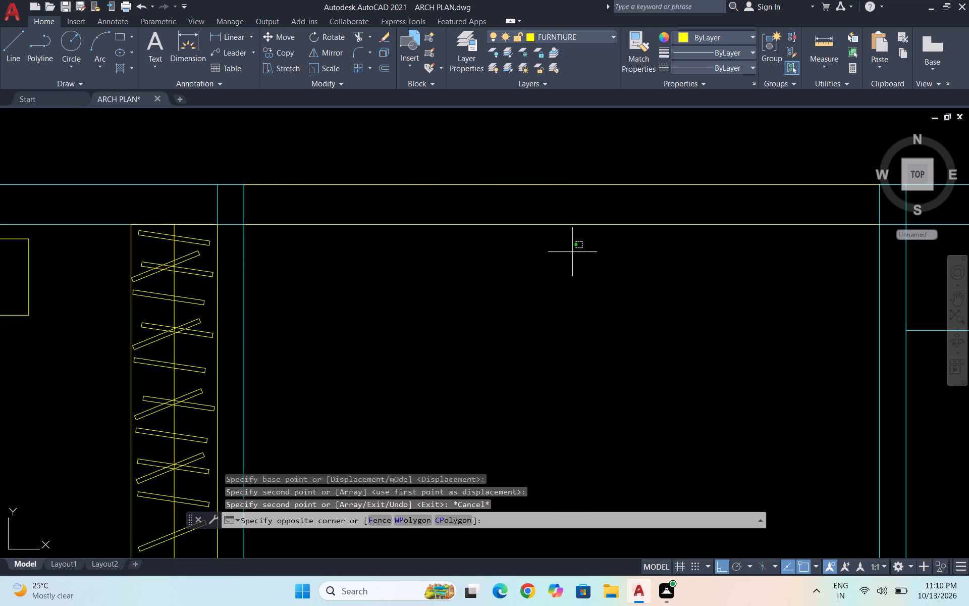
pyautogui.click(511, 299)
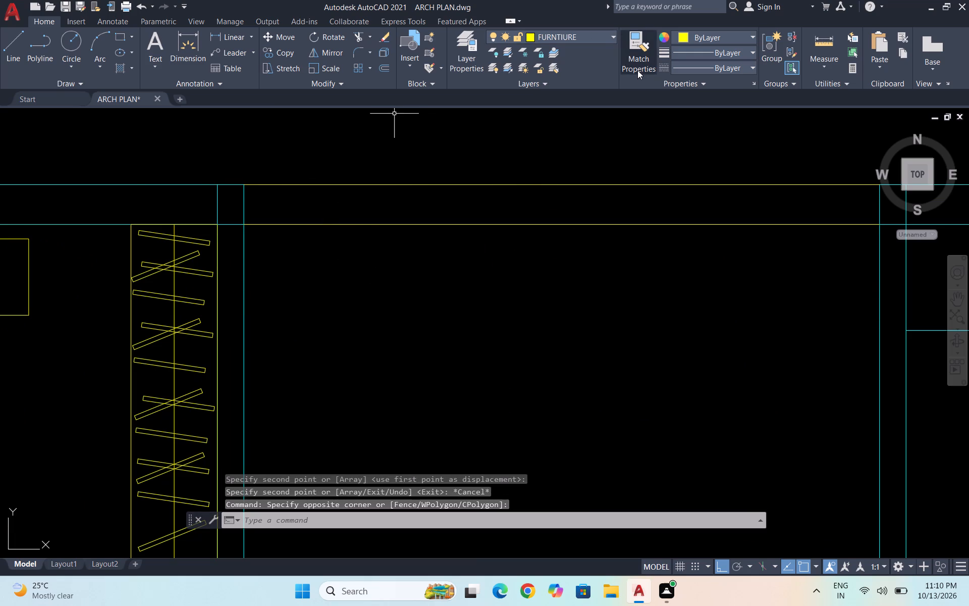
pyautogui.click(637, 70)
pyautogui.click(152, 184)
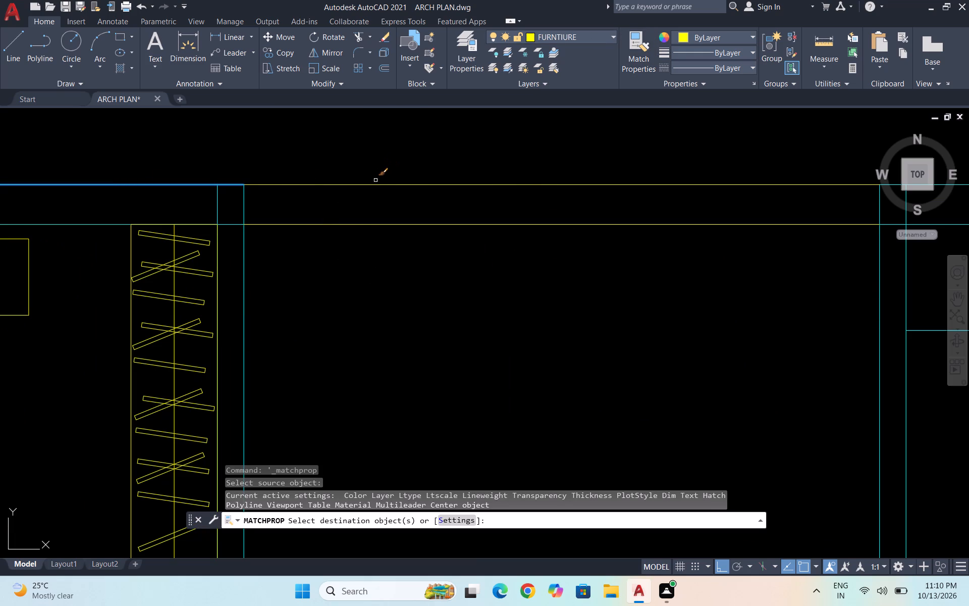
pyautogui.click(375, 184)
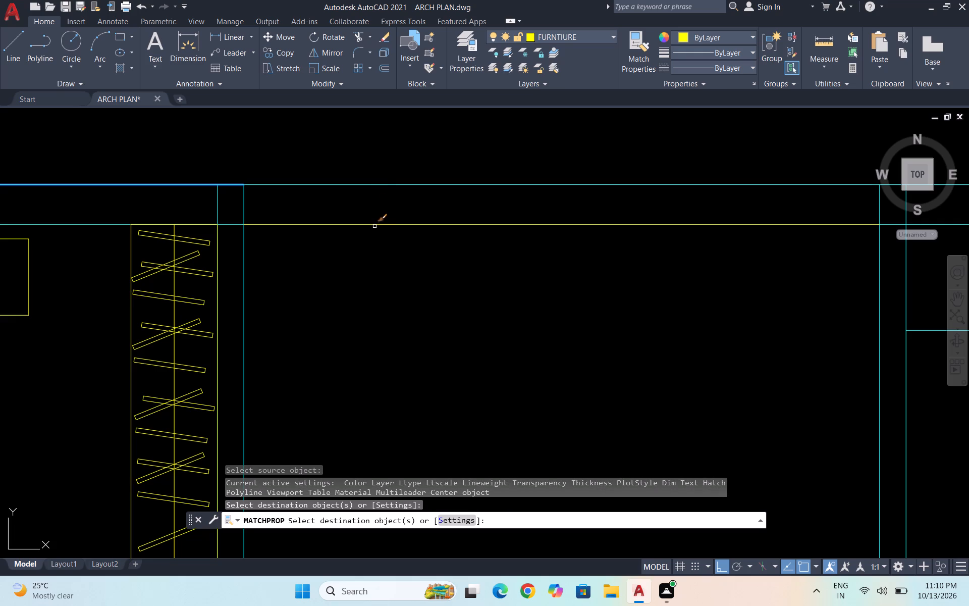
pyautogui.click(375, 225)
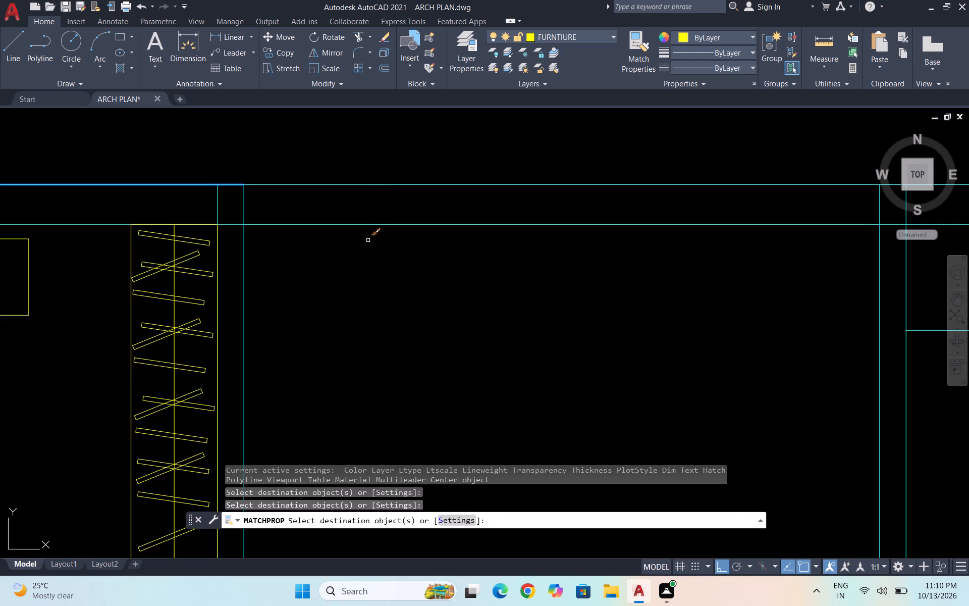
pyautogui.press('Escape')
# Move the hall's two top wall lines straight down a few feet, to sit recessed between the bedroom and kitchen walls.
pyautogui.scroll(-3, 354, 230)
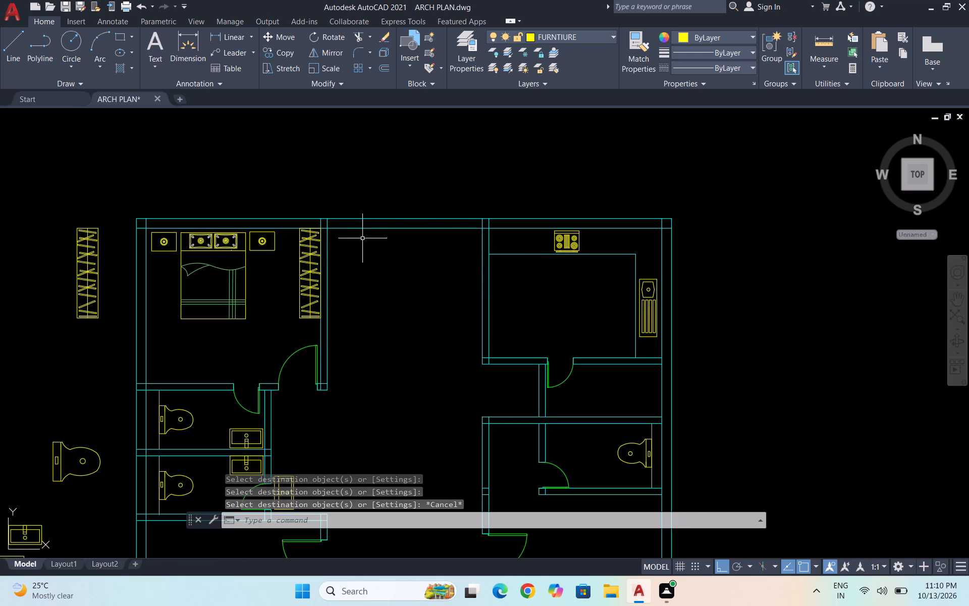
pyautogui.click(415, 245)
pyautogui.click(381, 187)
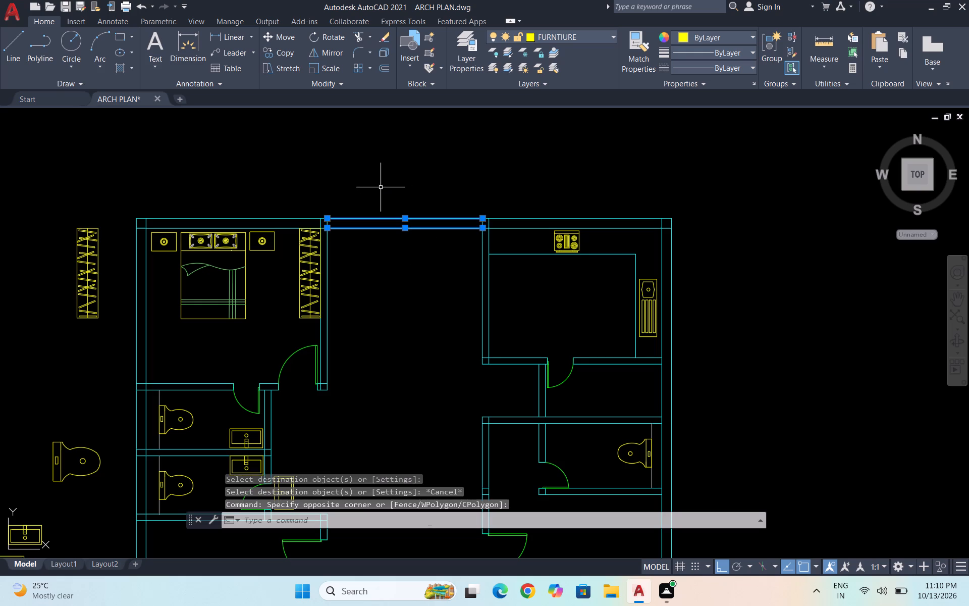
pyautogui.press('m')
pyautogui.press('Return')
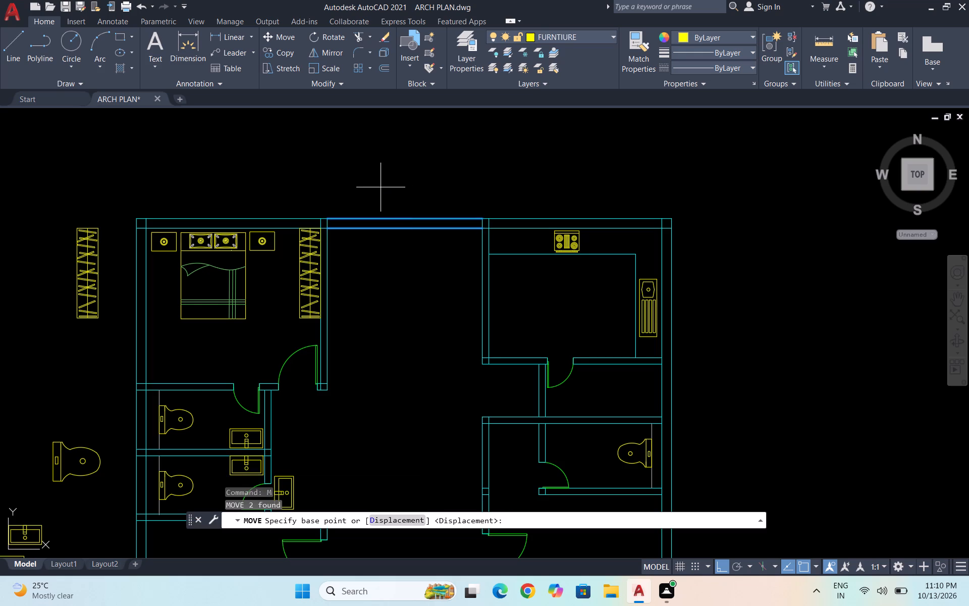
pyautogui.scroll(4, 381, 187)
pyautogui.scroll(-3, 377, 192)
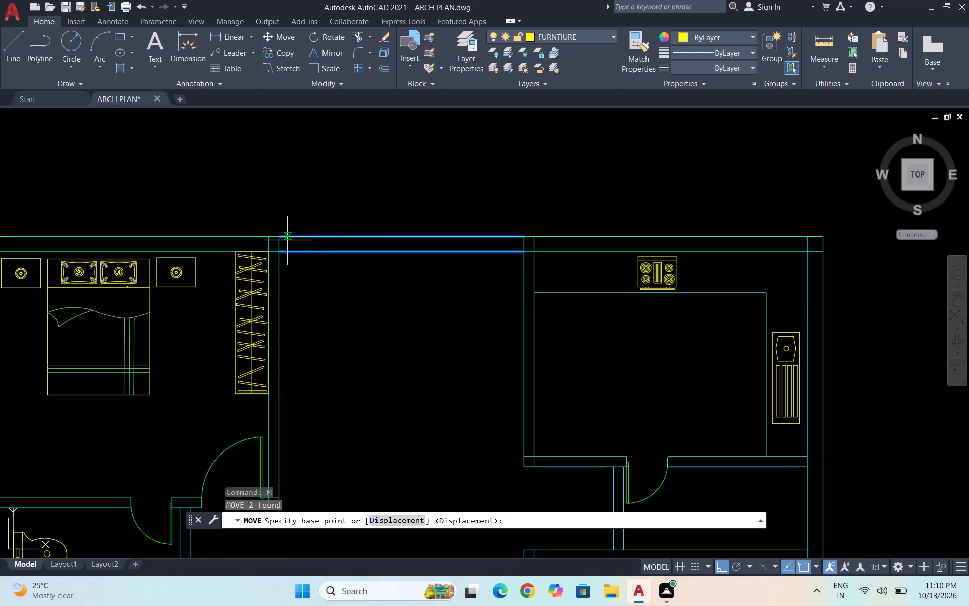
pyautogui.click(281, 239)
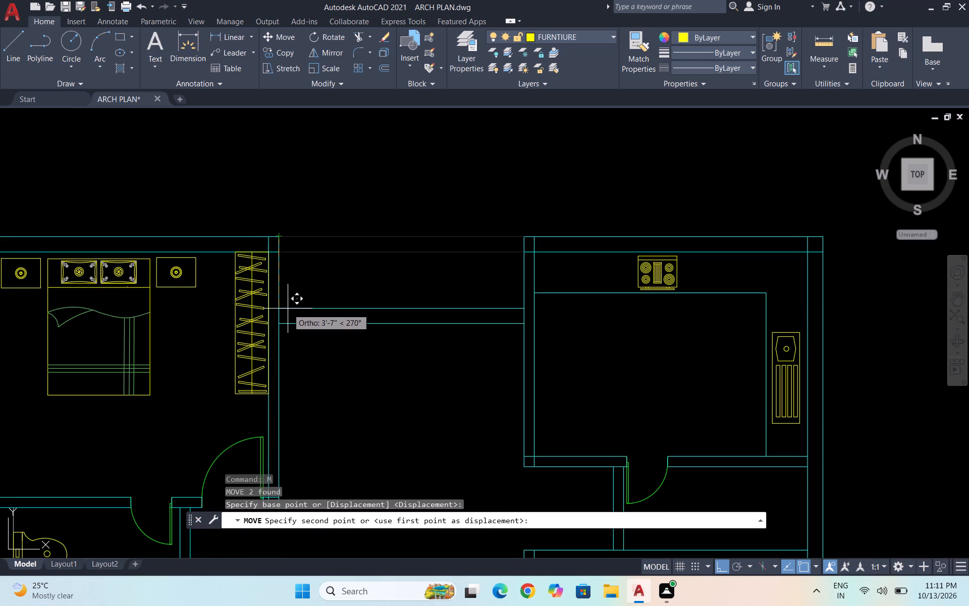
pyautogui.click(288, 302)
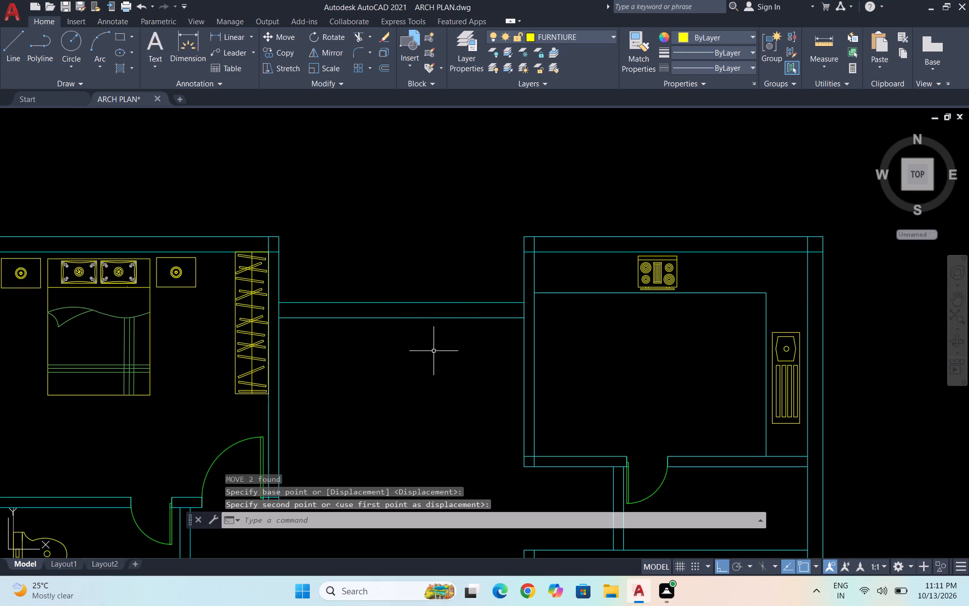
# Copy the recessed pair of wall lines straight up about 6'-8", placing the copy outside the building.
pyautogui.moveTo(431, 362); pyautogui.dragTo(389, 328)
pyautogui.click(344, 249)
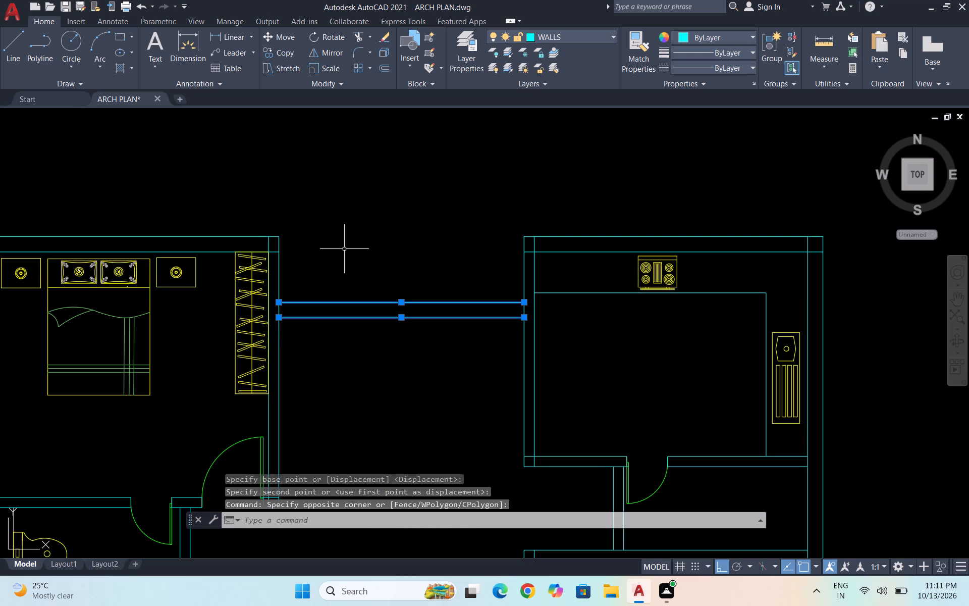
pyautogui.write('CO')
pyautogui.press('Return')
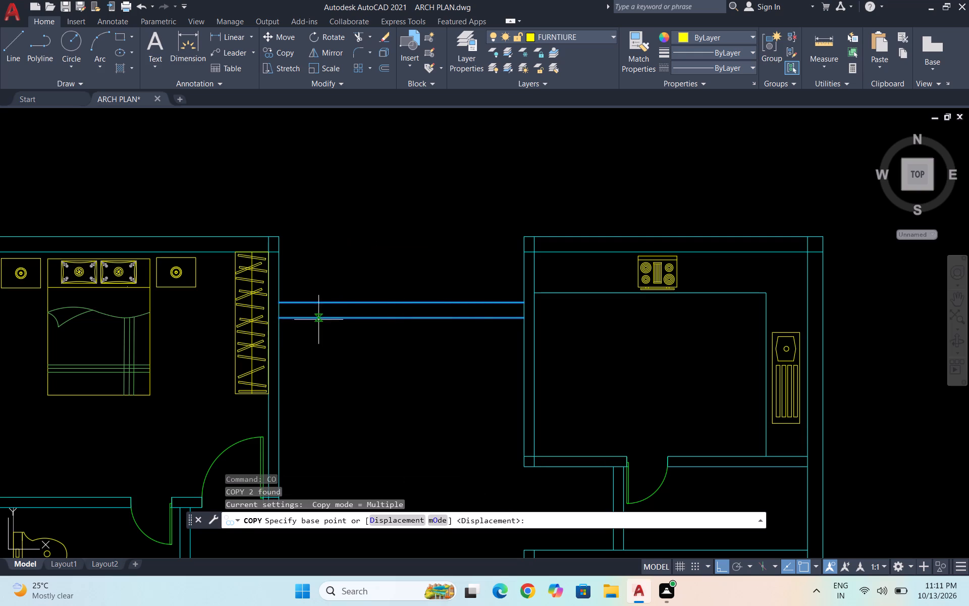
pyautogui.click(277, 320)
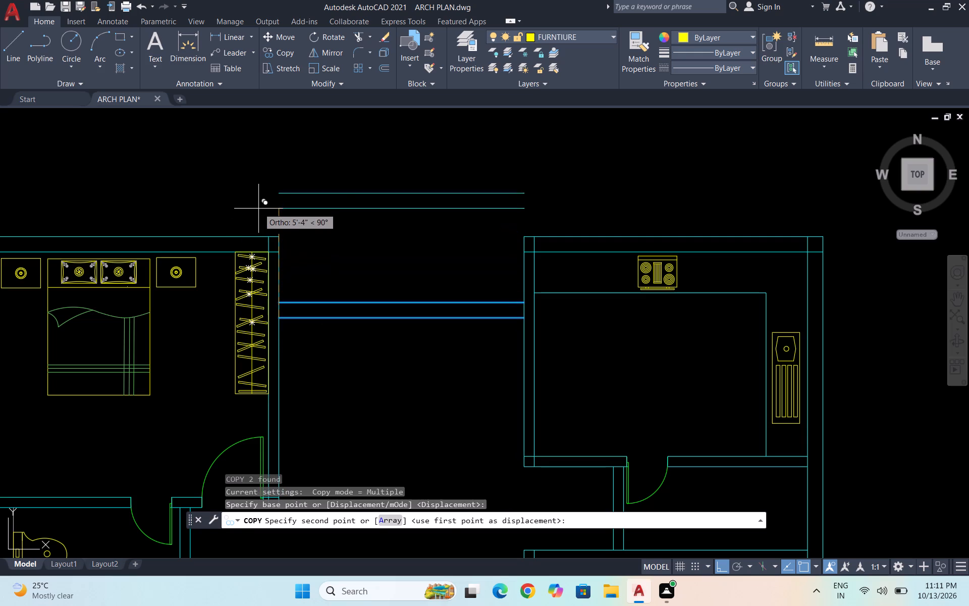
pyautogui.click(254, 181)
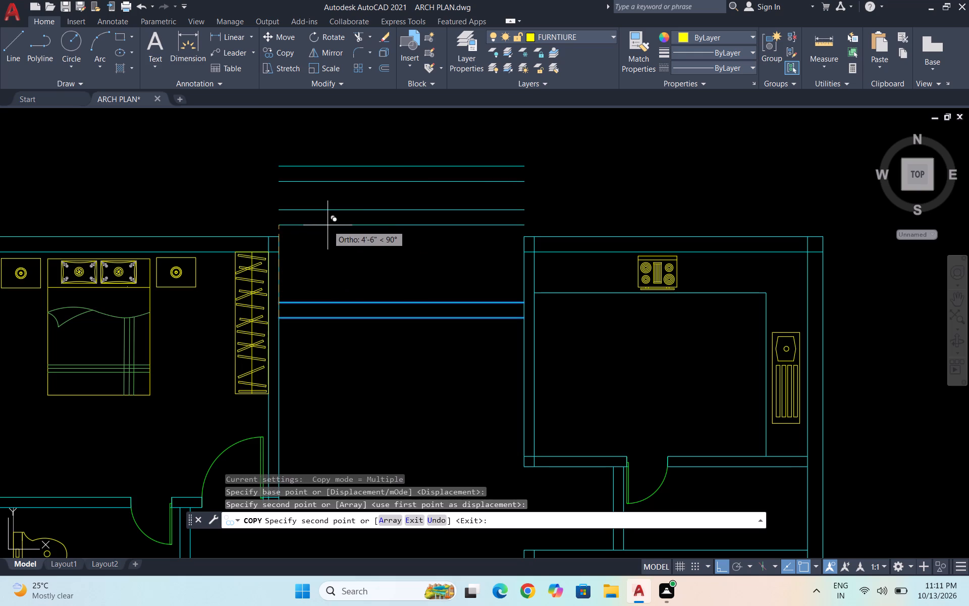
pyautogui.press('Escape')
# Draw a line about 3'-6" up from the bedroom wall's top, continuing 6" right to the upper copied line's left end.
pyautogui.press('l')
pyautogui.press('Return')
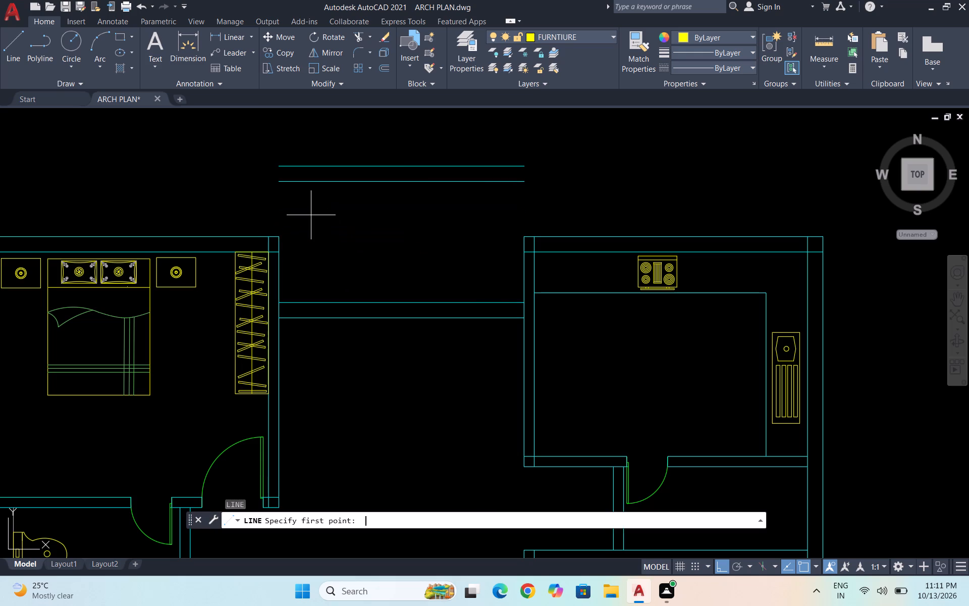
pyautogui.click(266, 235)
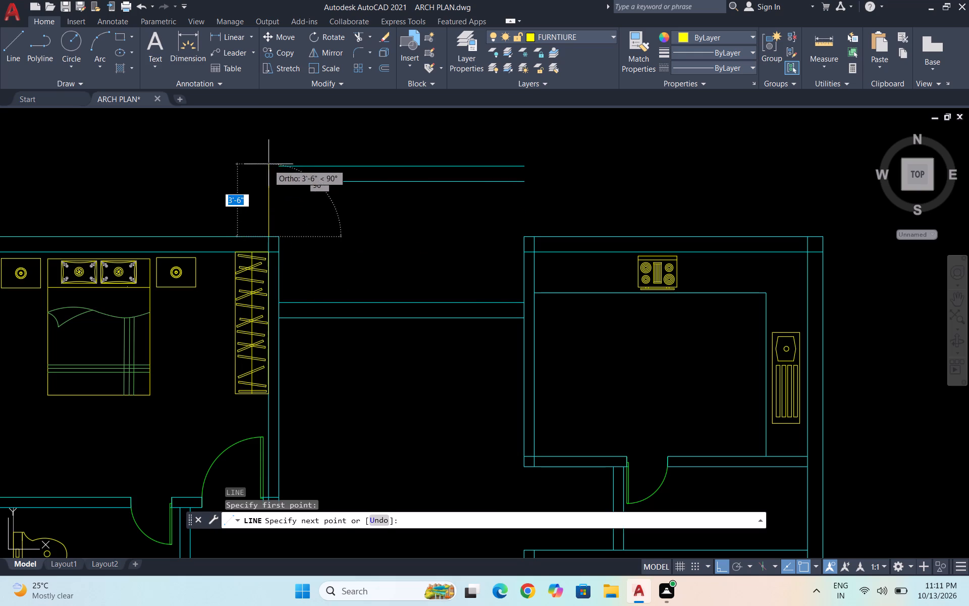
pyautogui.click(261, 164)
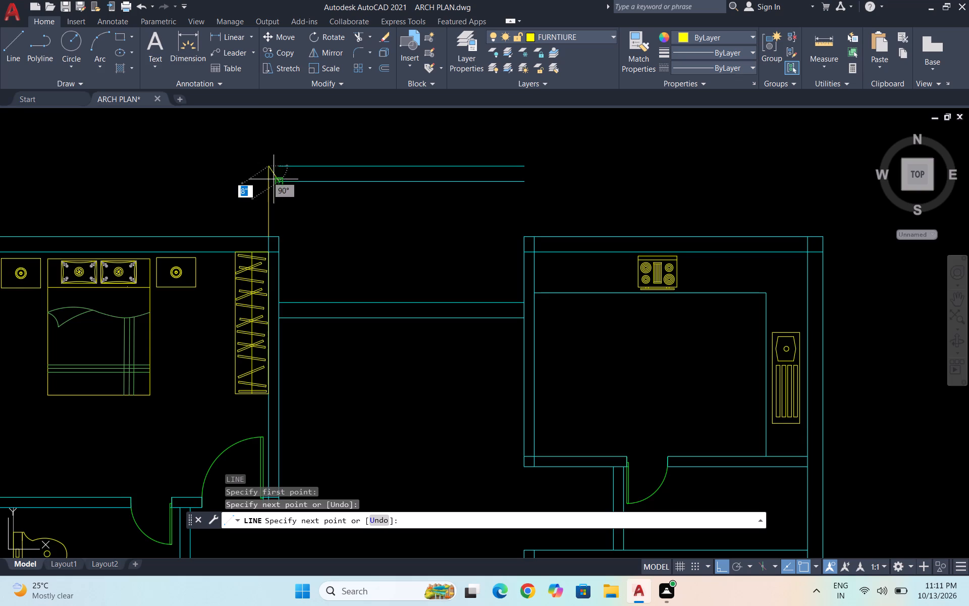
pyautogui.scroll(4, 276, 179)
pyautogui.scroll(-5, 277, 177)
pyautogui.scroll(3, 279, 182)
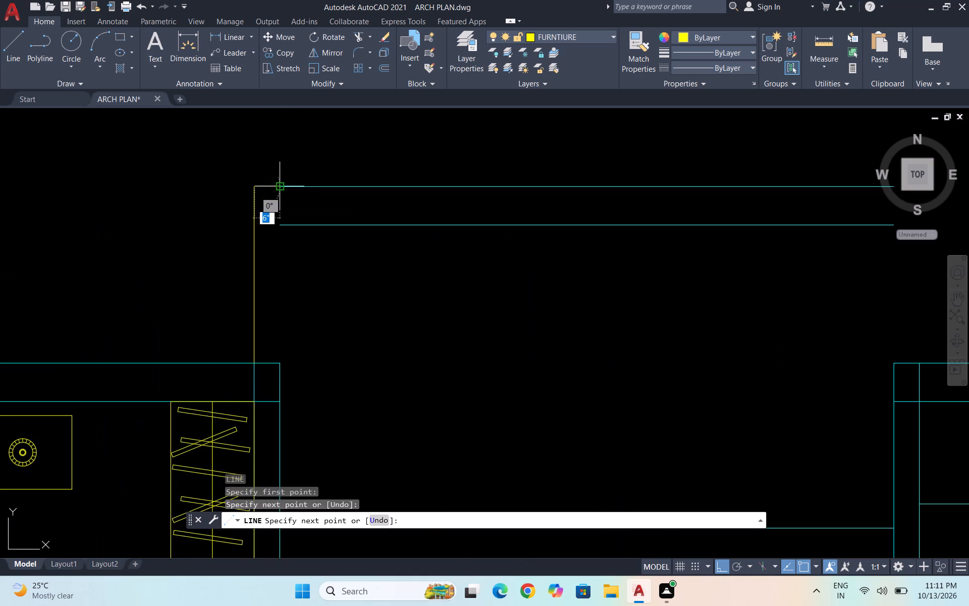
pyautogui.click(280, 185)
pyautogui.press('Escape')
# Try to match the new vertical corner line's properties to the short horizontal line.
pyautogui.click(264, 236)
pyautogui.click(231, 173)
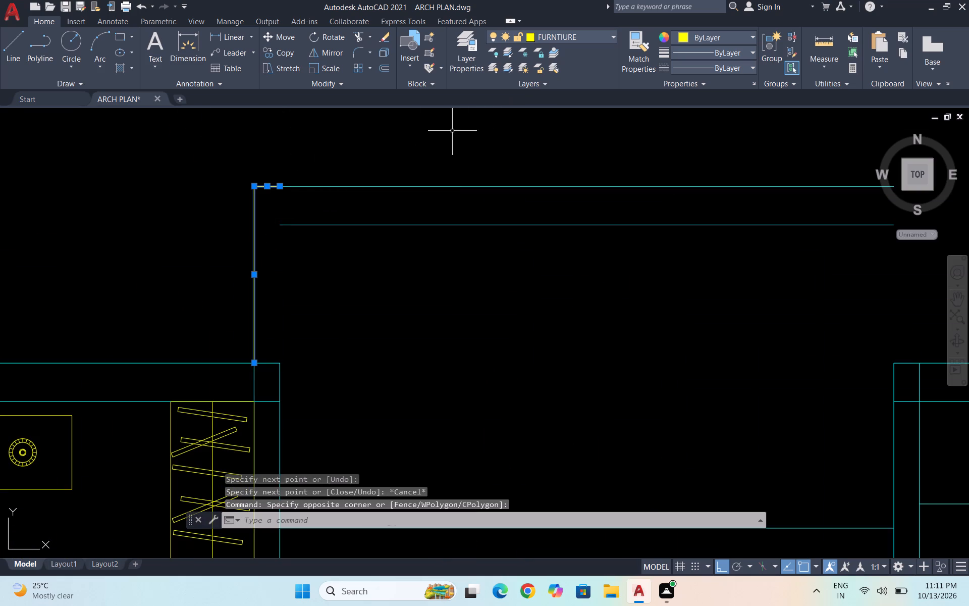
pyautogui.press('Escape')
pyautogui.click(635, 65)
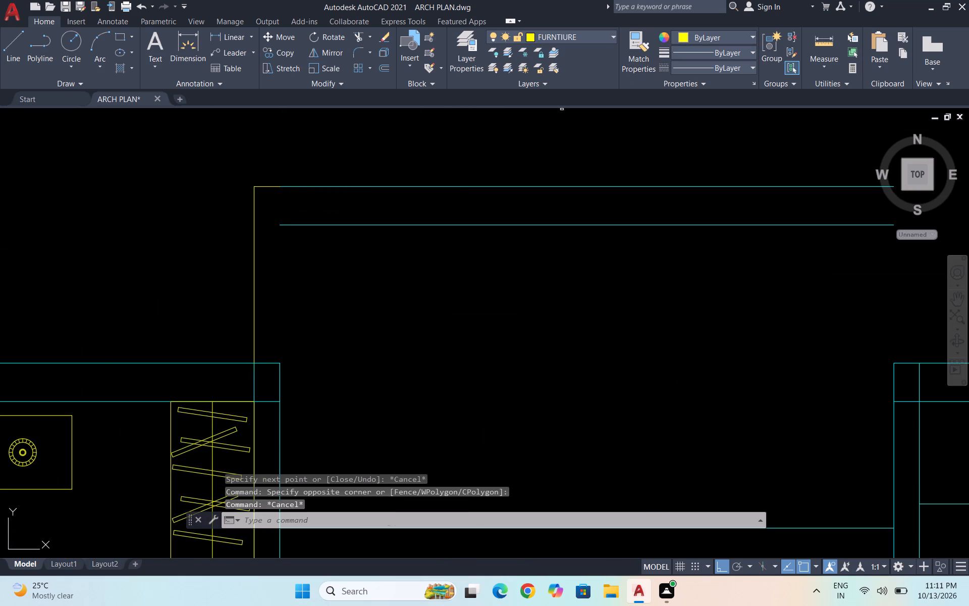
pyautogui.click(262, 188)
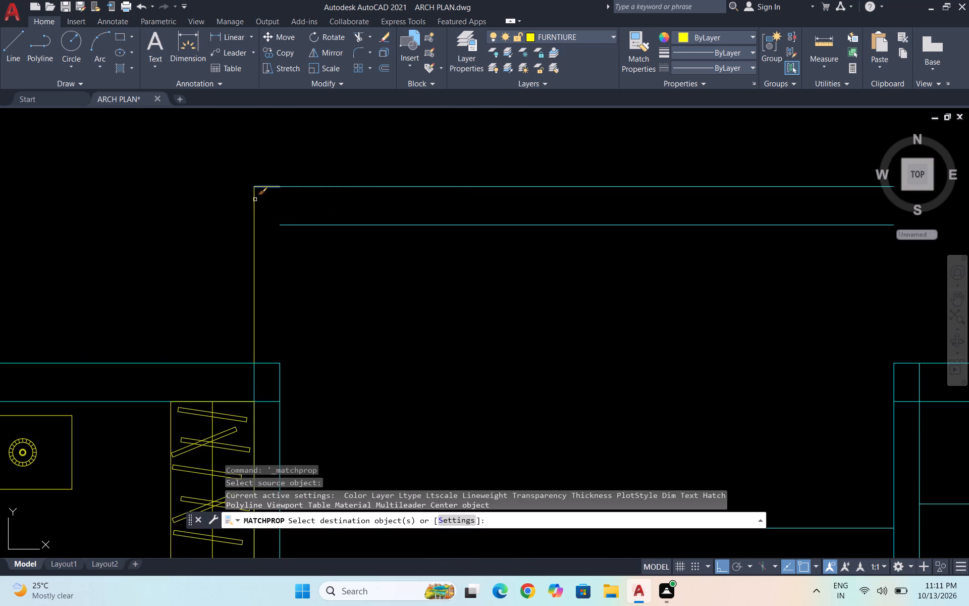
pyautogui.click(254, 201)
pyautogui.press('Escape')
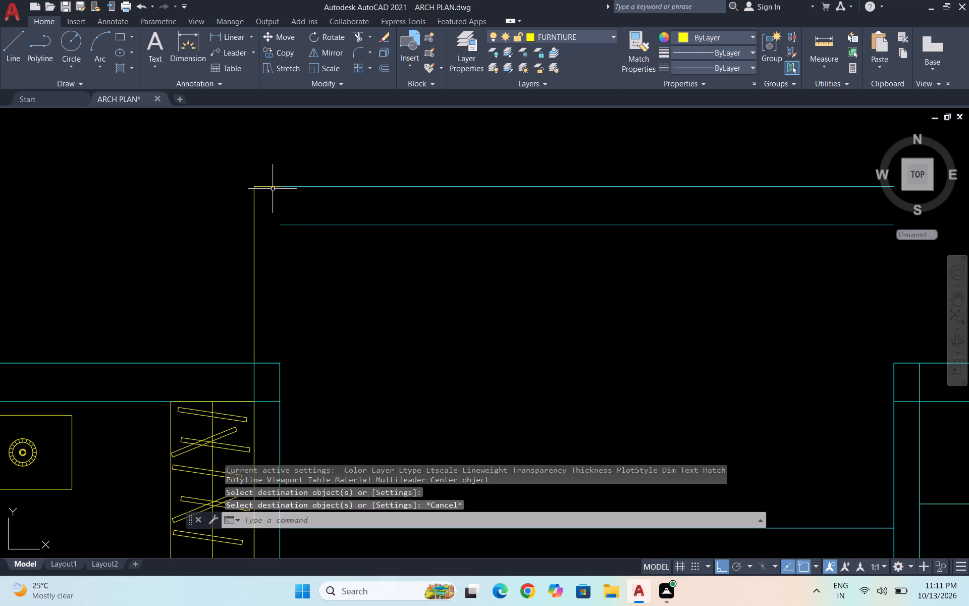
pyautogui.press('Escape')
# Match the short horizontal line and the vertical corner line above the bedroom to the upper copied wall line's properties.
pyautogui.click(648, 65)
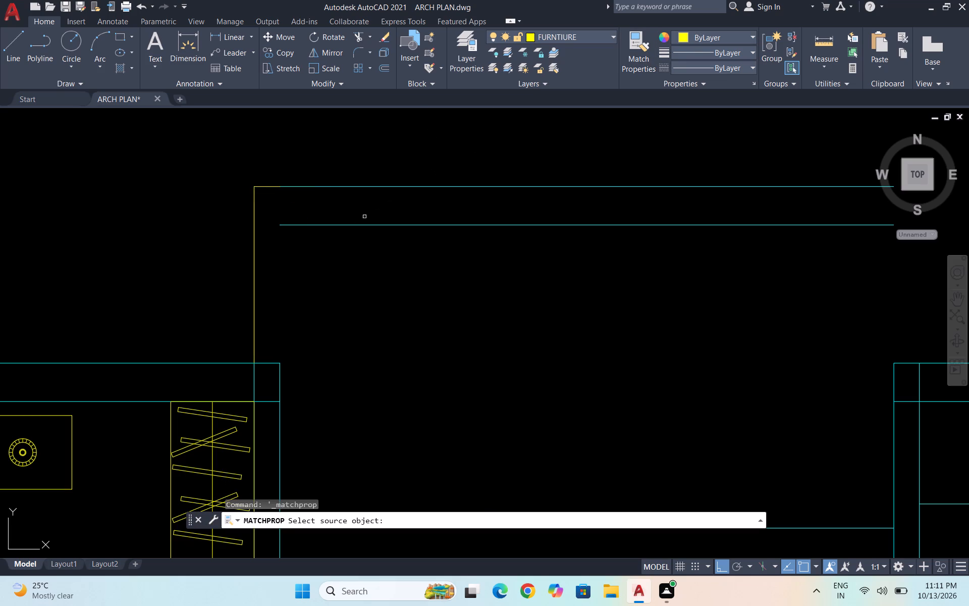
pyautogui.click(340, 187)
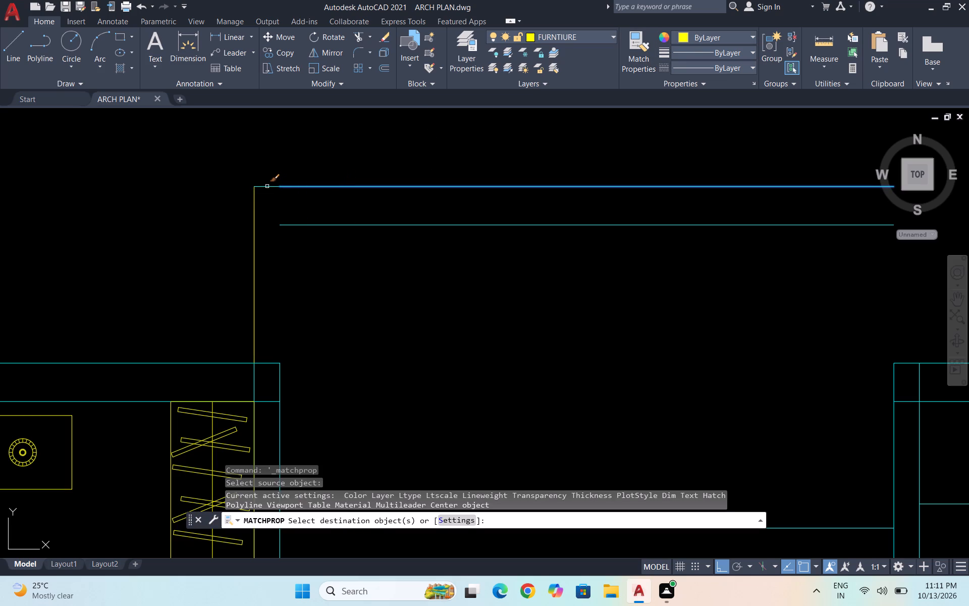
pyautogui.click(267, 186)
pyautogui.click(255, 204)
pyautogui.press('Escape')
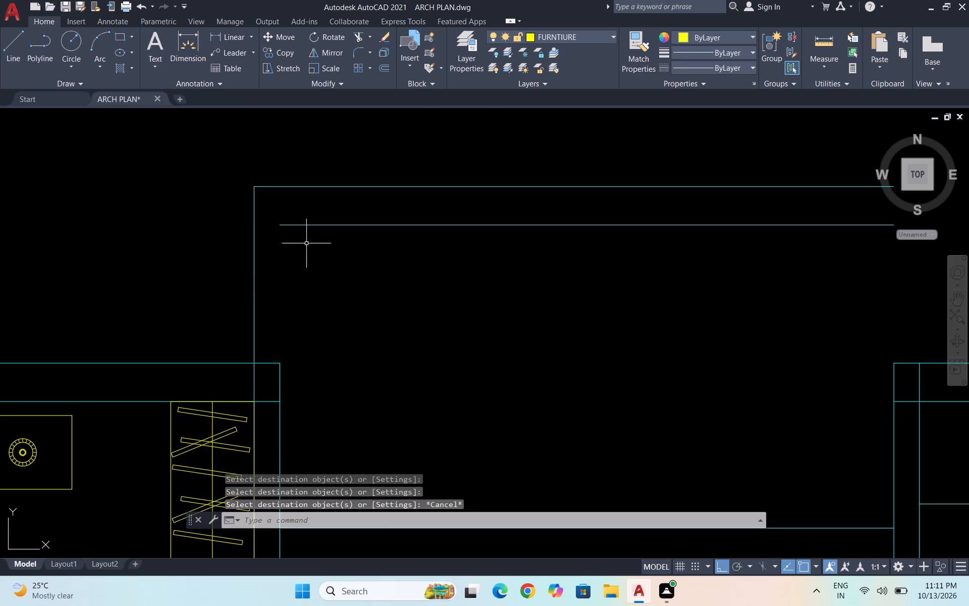
# Copy the vertical corner line about 6" right, onto the bedroom wall's hall-side face, to form the projection's side wall.
pyautogui.click(263, 276)
pyautogui.click(233, 256)
pyautogui.write('CO')
pyautogui.press('Return')
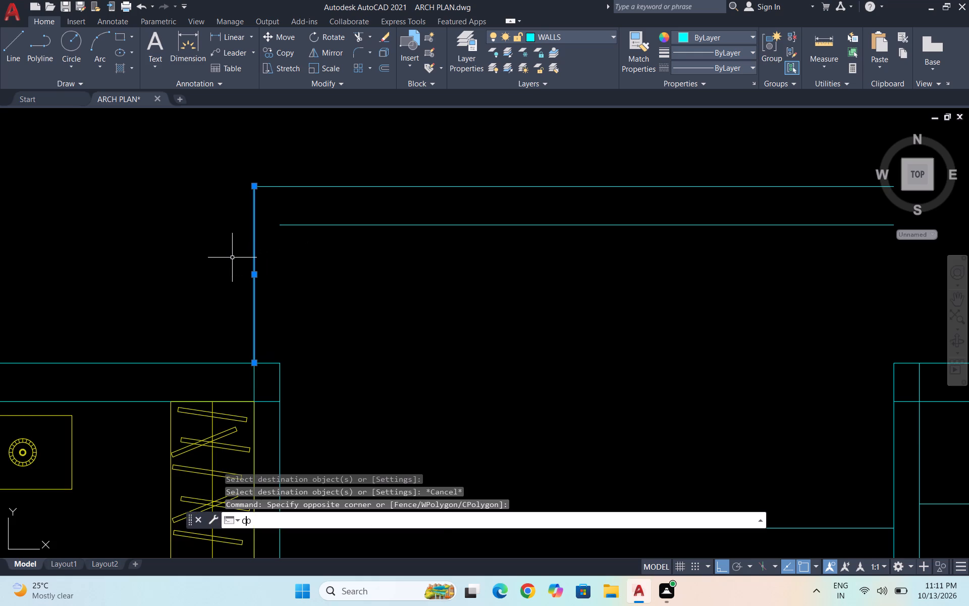
pyautogui.click(256, 362)
pyautogui.click(275, 364)
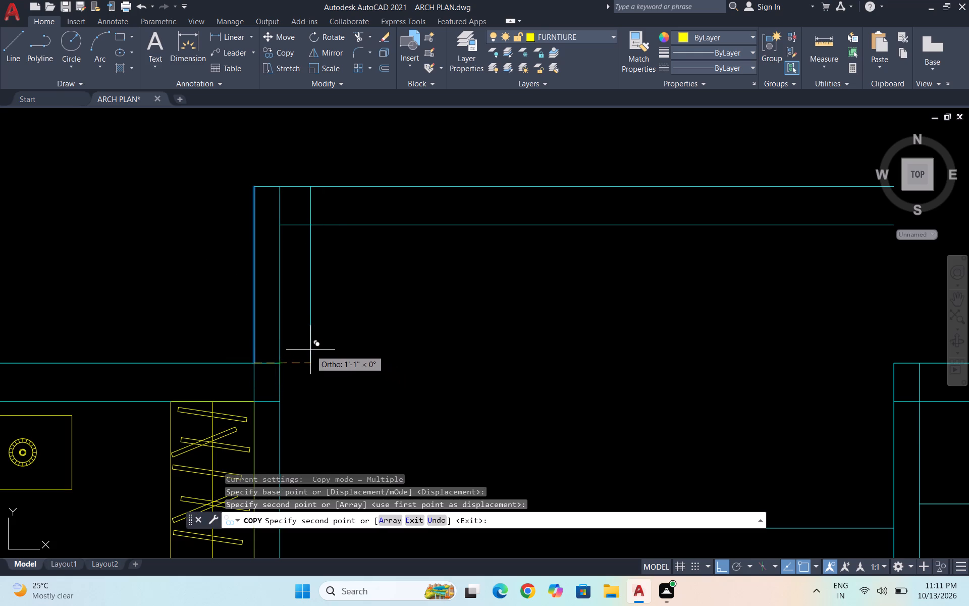
pyautogui.press('Escape')
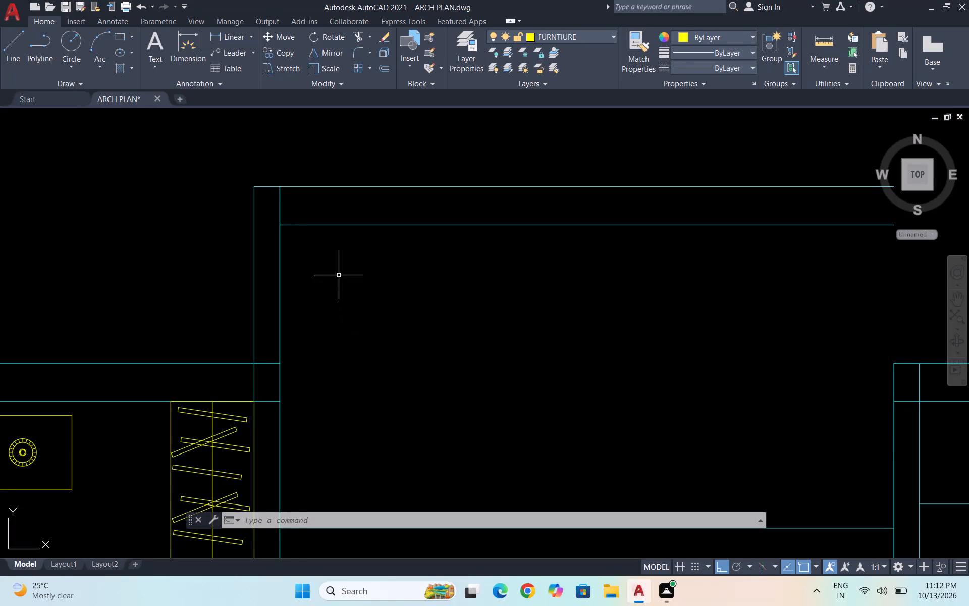
# Copy the inner vertical side line across the hall onto both faces of the kitchen wall, forming the opposite side wall.
pyautogui.scroll(-1, 329, 270)
pyautogui.scroll(-2, 368, 244)
pyautogui.scroll(3, 522, 261)
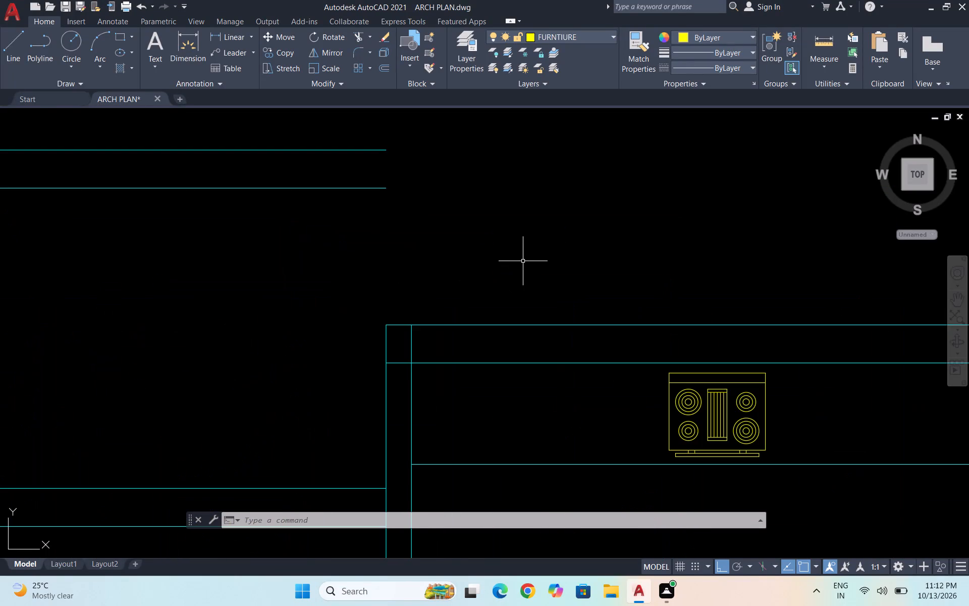
pyautogui.write("L'")
pyautogui.press('Return')
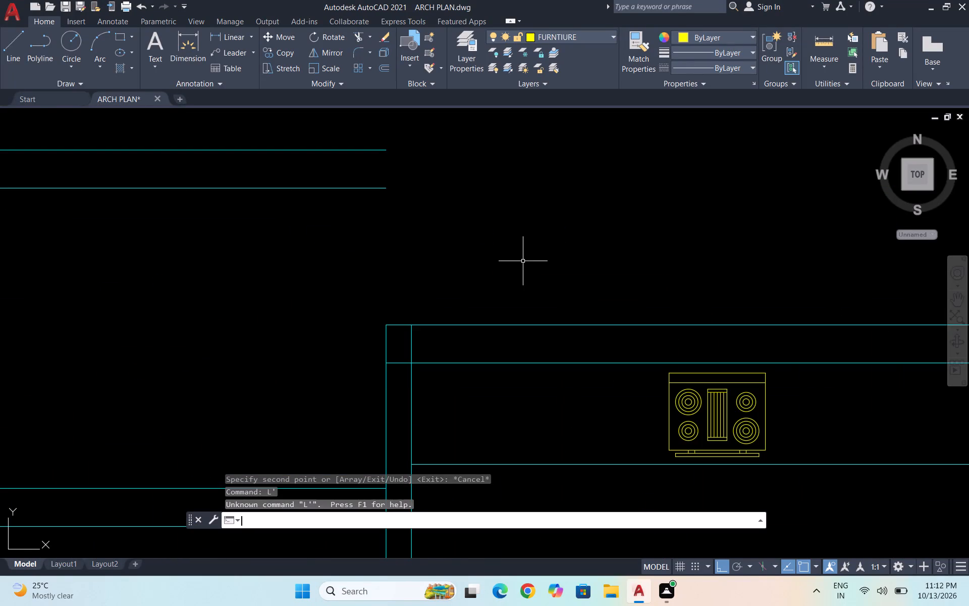
pyautogui.press('Escape')
pyautogui.scroll(-2, 456, 298)
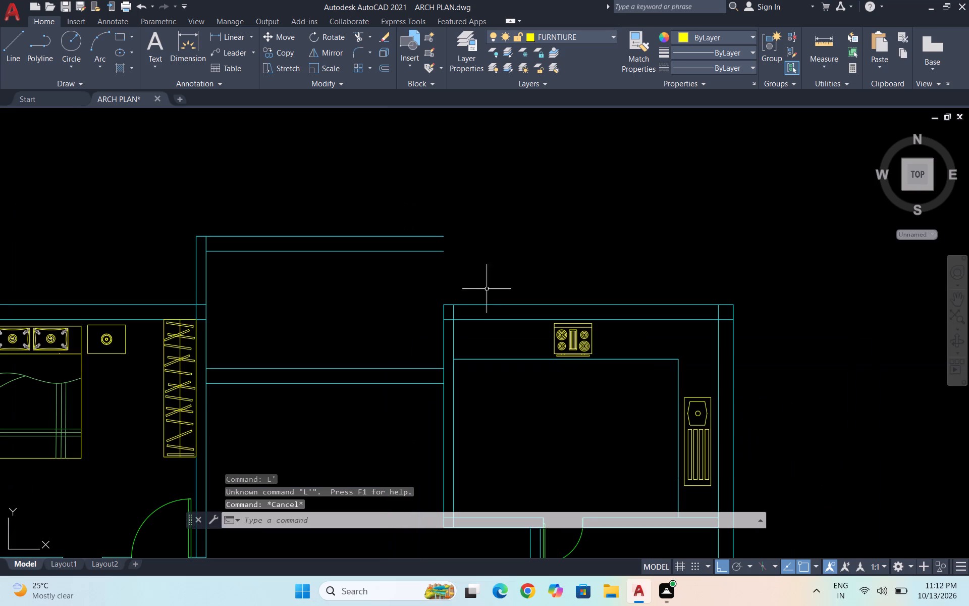
pyautogui.scroll(2, 187, 295)
pyautogui.click(229, 280)
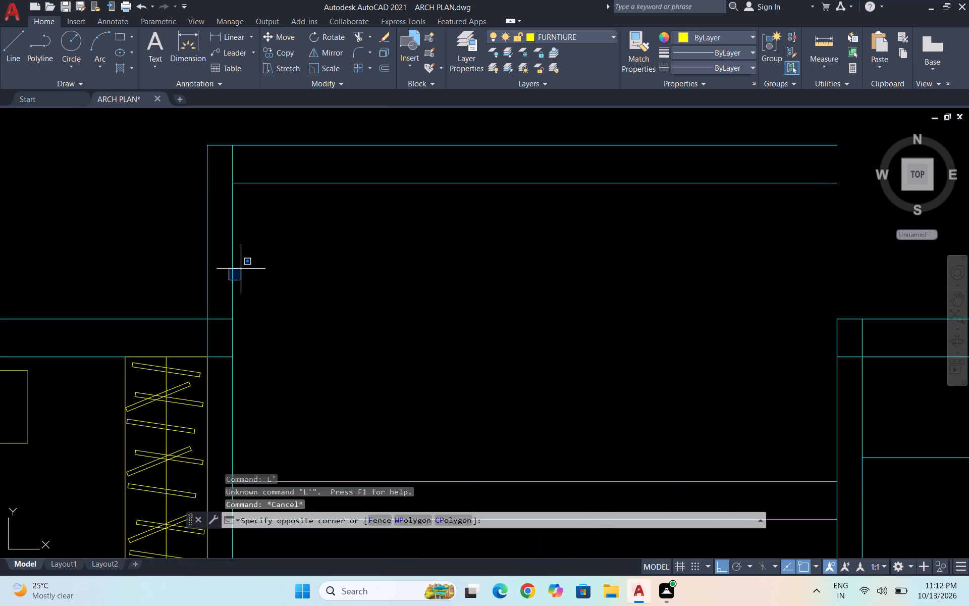
pyautogui.click(250, 268)
pyautogui.moveTo(259, 273); pyautogui.dragTo(254, 273)
pyautogui.click(225, 257)
pyautogui.write('CO')
pyautogui.press('Return')
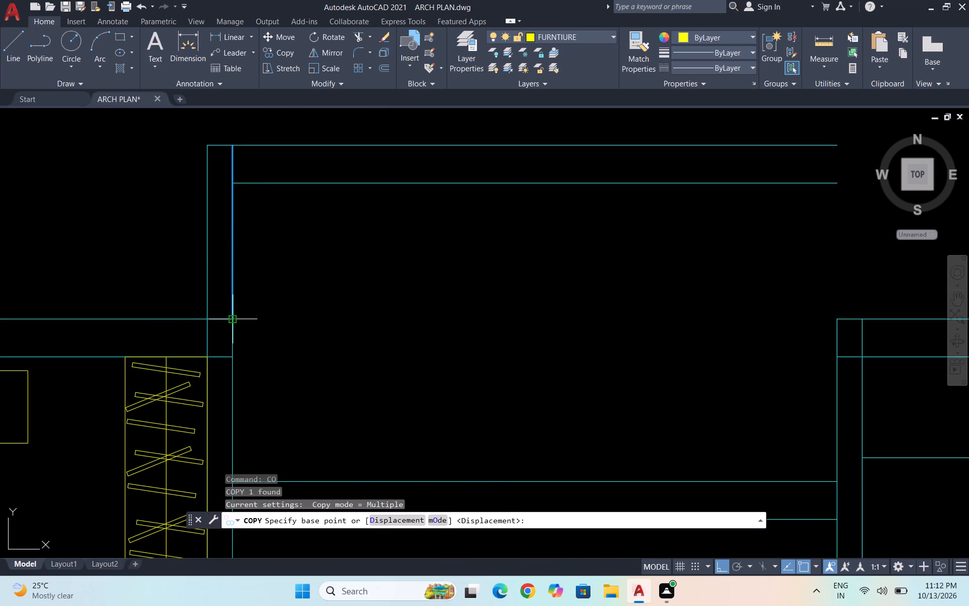
pyautogui.click(232, 316)
pyautogui.scroll(-2, 220, 314)
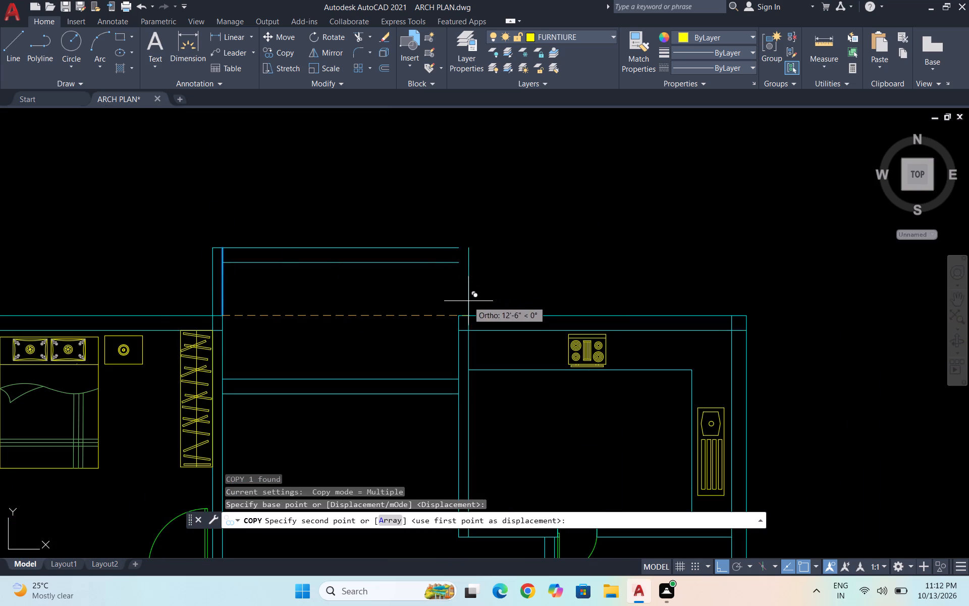
pyautogui.click(469, 316)
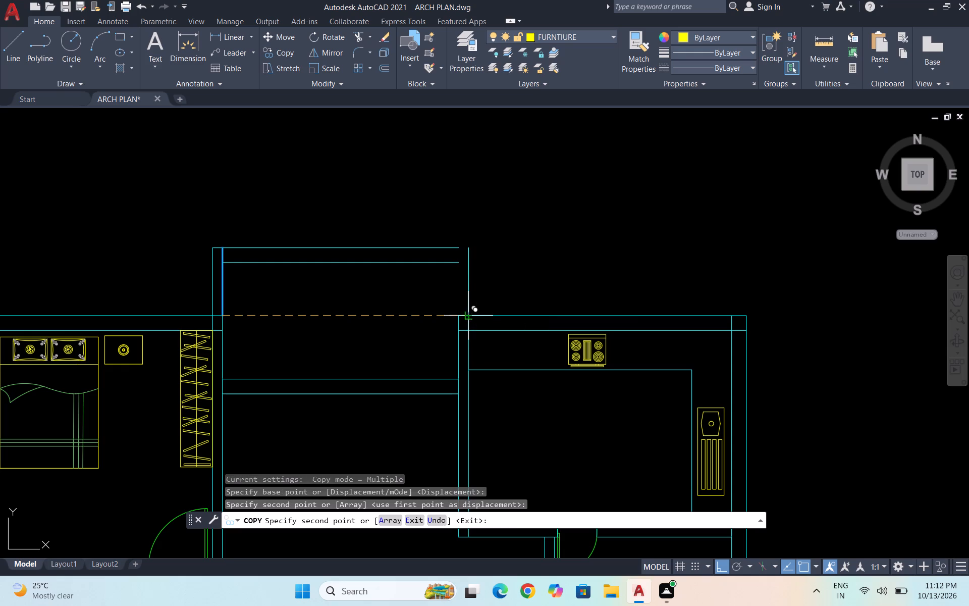
pyautogui.click(462, 319)
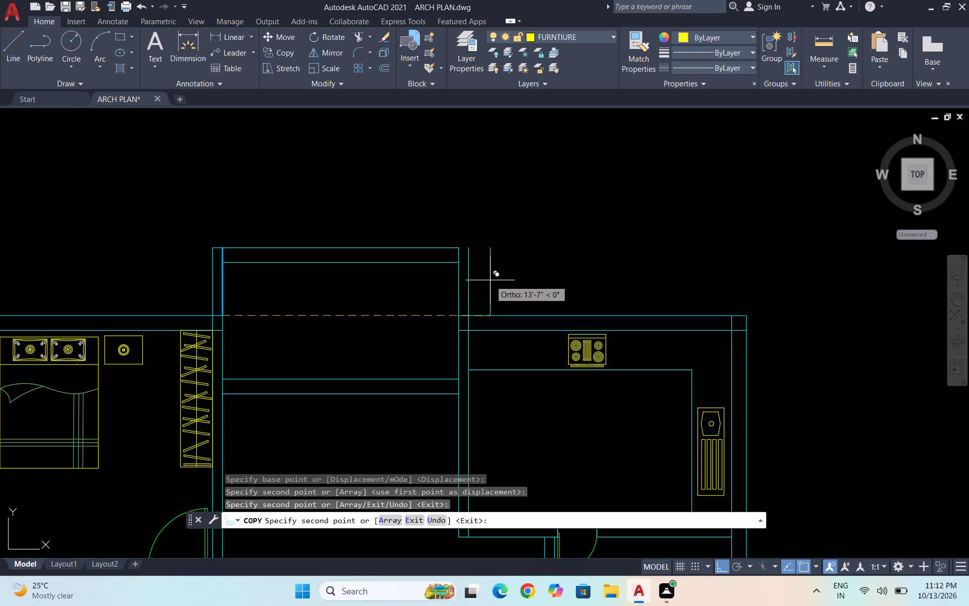
pyautogui.press('Escape')
# Extend the projection's two horizontal wall lines to the outer side lines, lengthening the inner line at both ends.
pyautogui.write('EX')
pyautogui.press('Return')
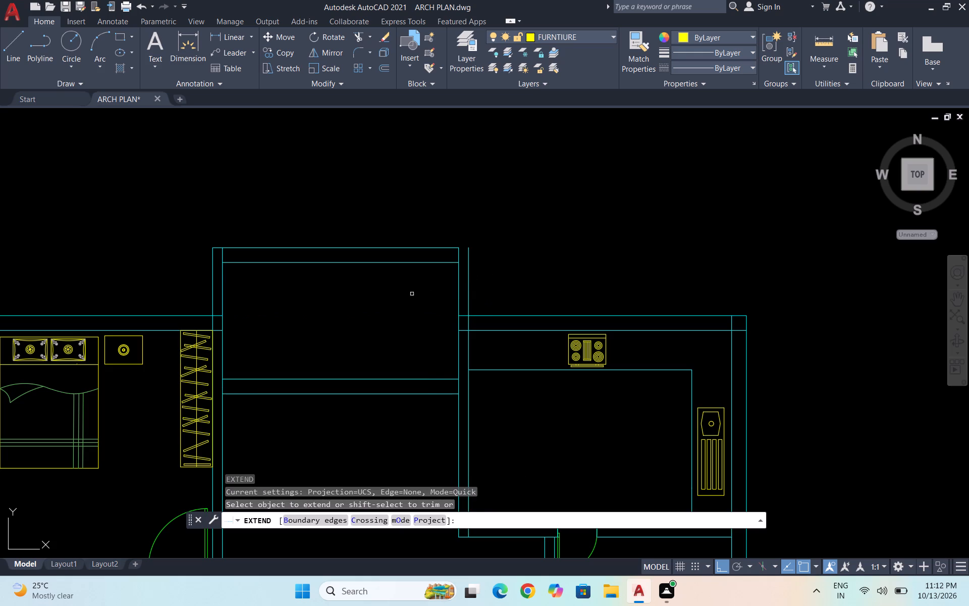
pyautogui.moveTo(402, 285); pyautogui.dragTo(383, 239)
pyautogui.moveTo(369, 222); pyautogui.dragTo(375, 301)
pyautogui.moveTo(341, 307); pyautogui.dragTo(335, 288)
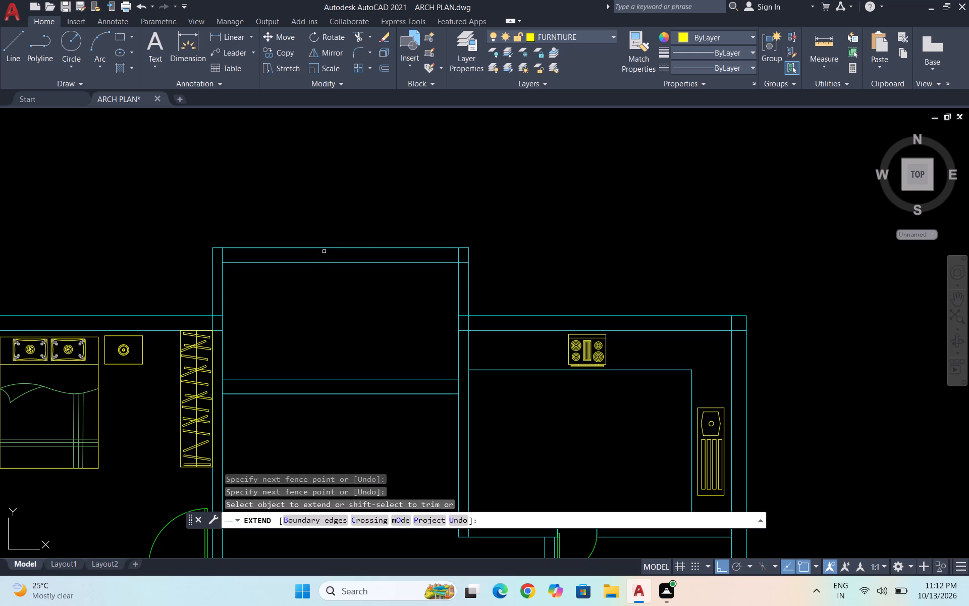
pyautogui.click(325, 261)
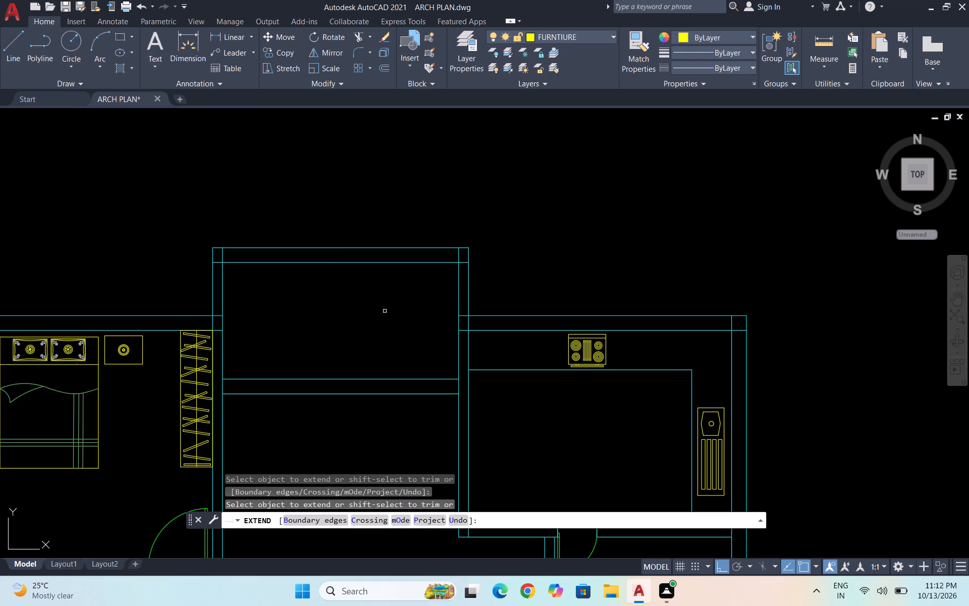
pyautogui.press('Escape')
# Delete the recessed pair of horizontal wall lines between the bedroom and the kitchen.
pyautogui.scroll(-3, 383, 311)
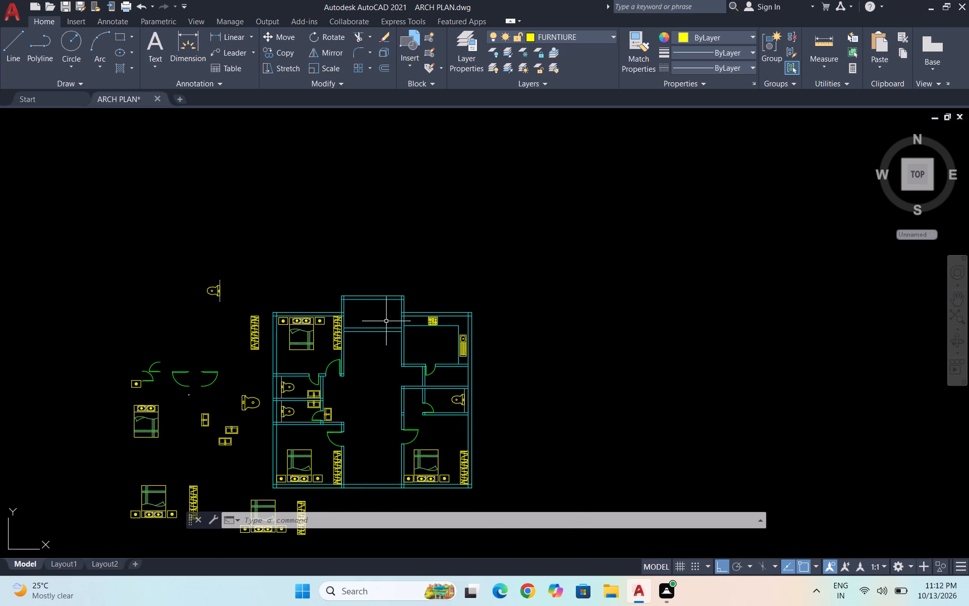
pyautogui.scroll(2, 387, 321)
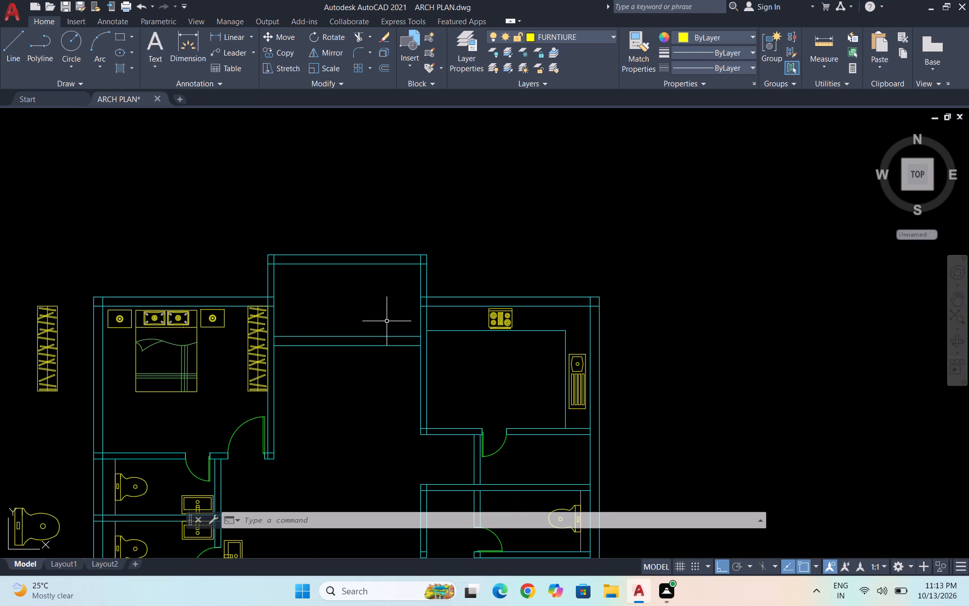
pyautogui.click(399, 382)
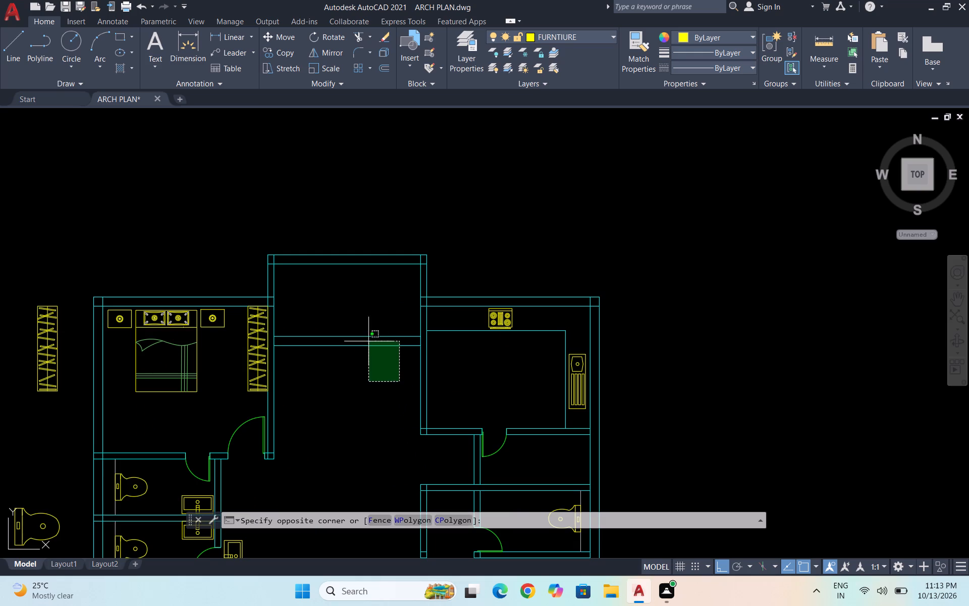
pyautogui.click(358, 322)
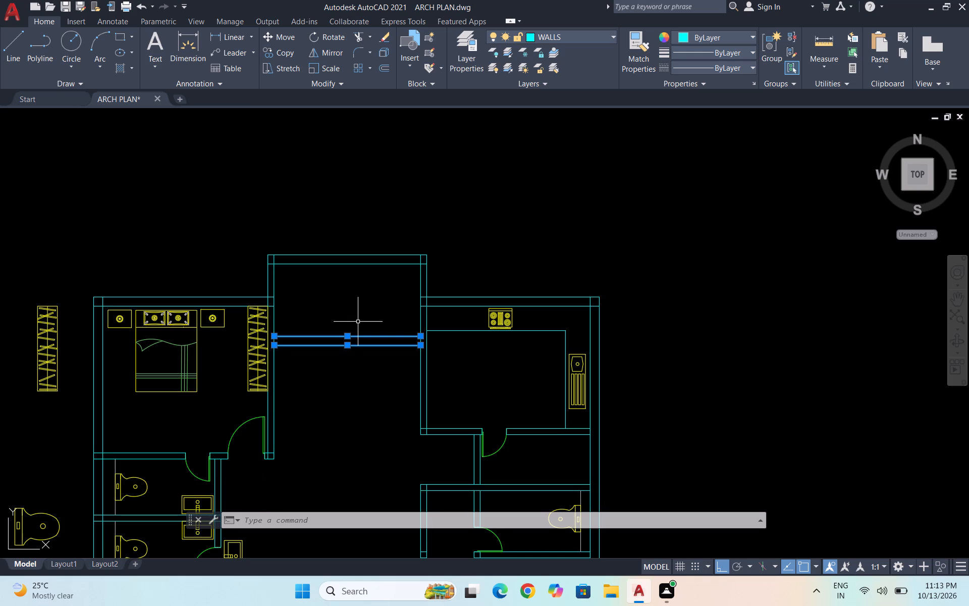
pyautogui.press('Delete')
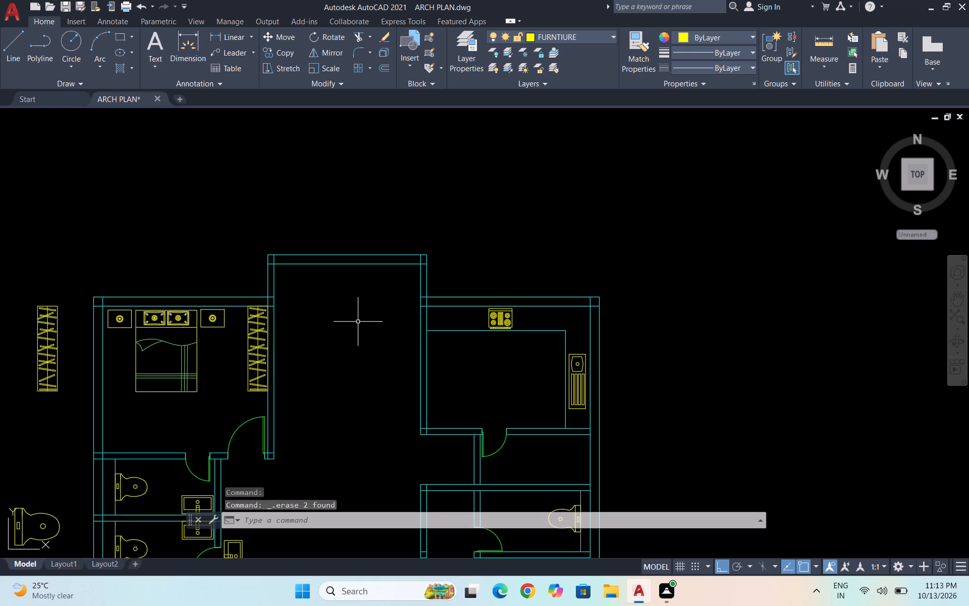
# Offset the projecting top wall's inner line 5'10" down into the hall.
pyautogui.scroll(1, 357, 294)
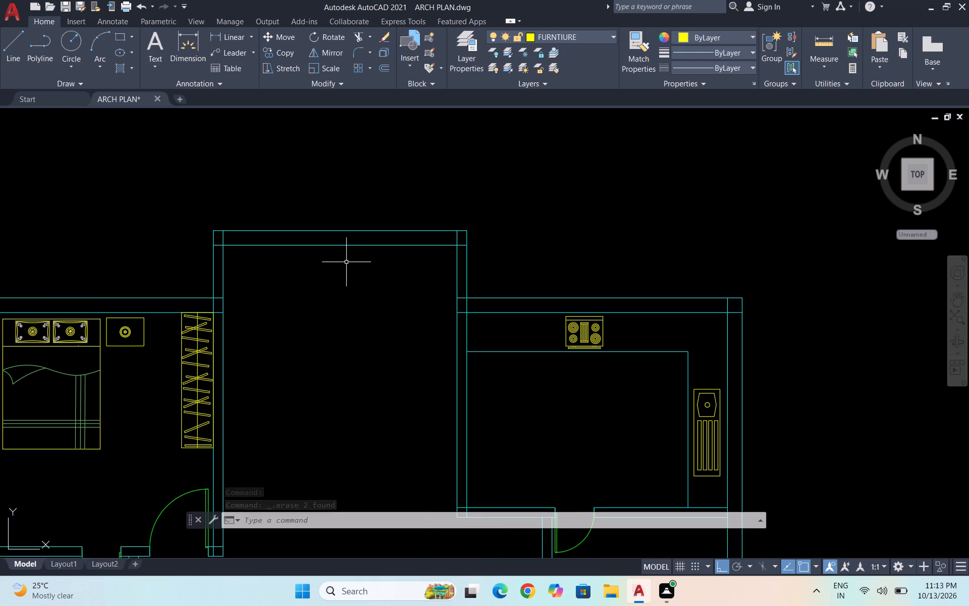
pyautogui.click(343, 243)
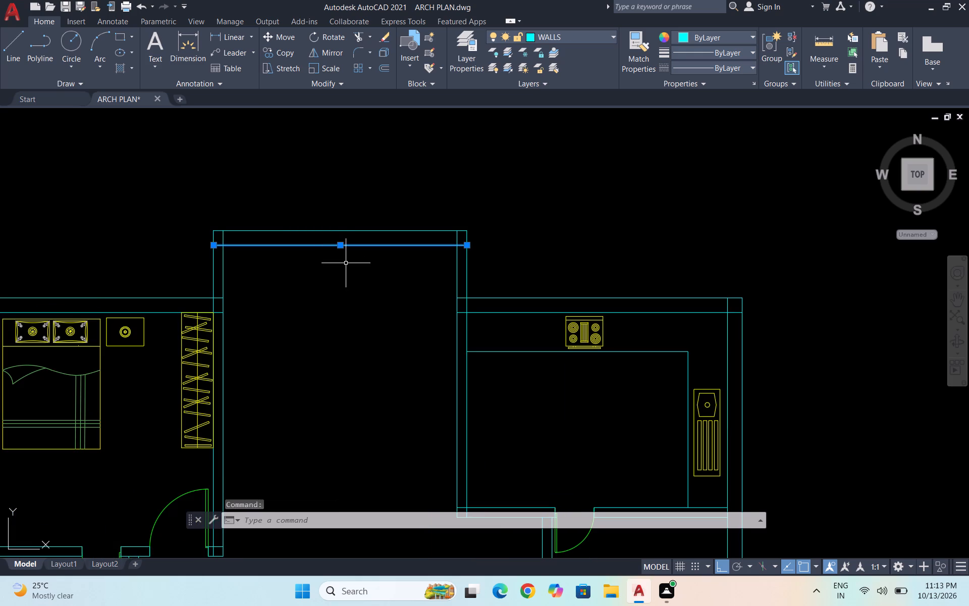
pyautogui.press('o')
pyautogui.press('Return')
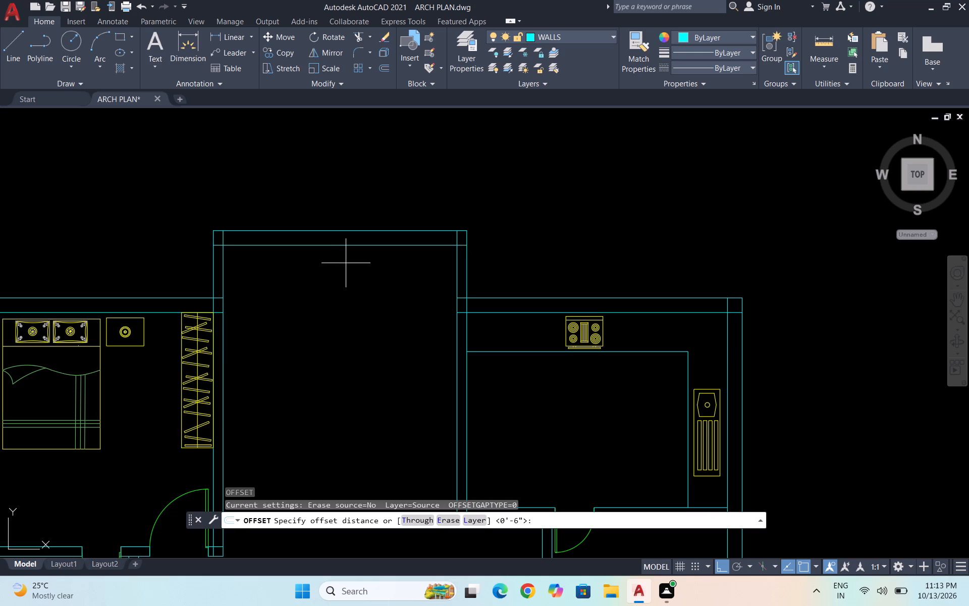
pyautogui.write('5\'10"')
pyautogui.press('Return')
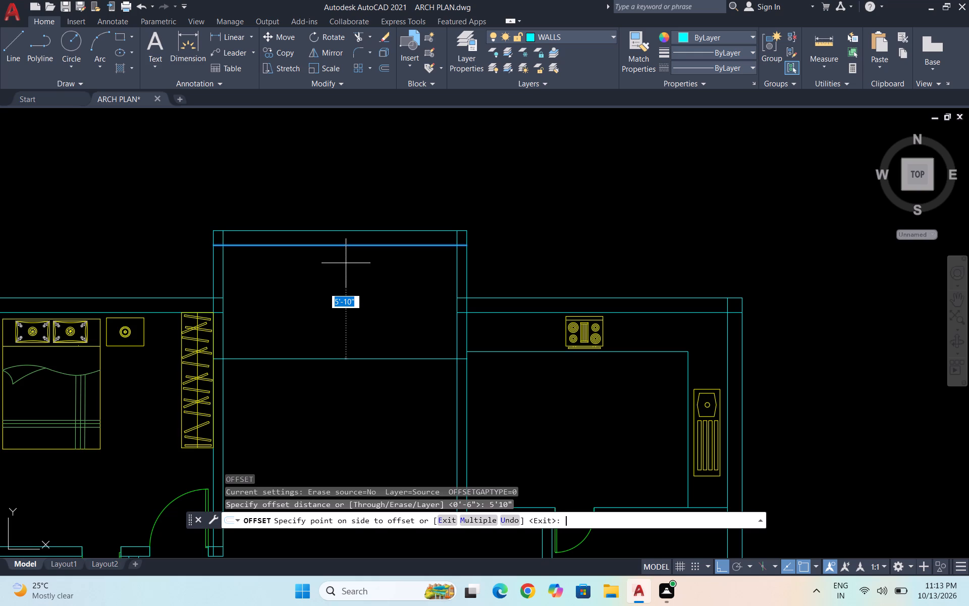
pyautogui.click(363, 286)
# Offset the new horizontal line in the hall 6" further down to give the cross wall its thickness.
pyautogui.click(380, 358)
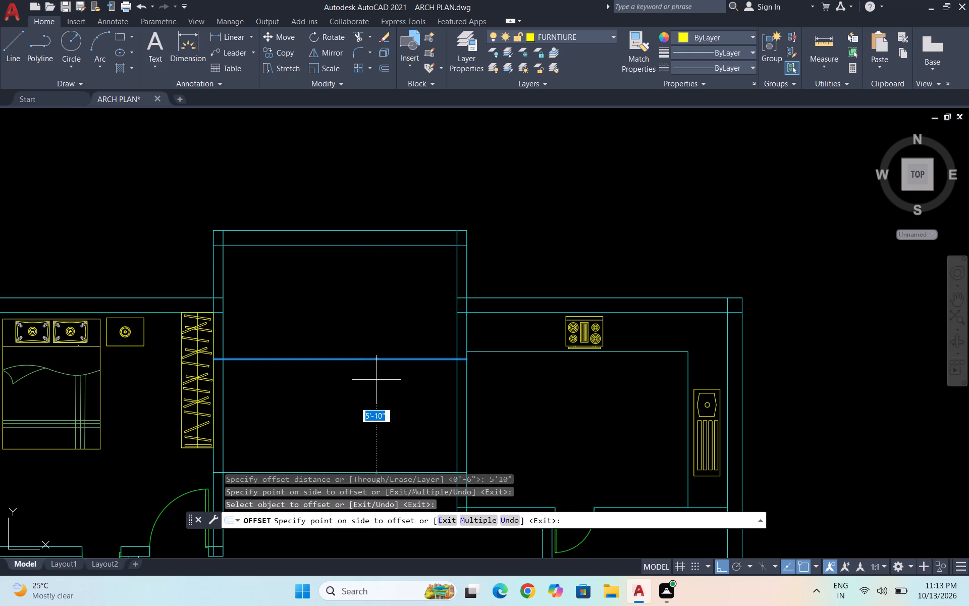
pyautogui.write('6"')
pyautogui.press('Return')
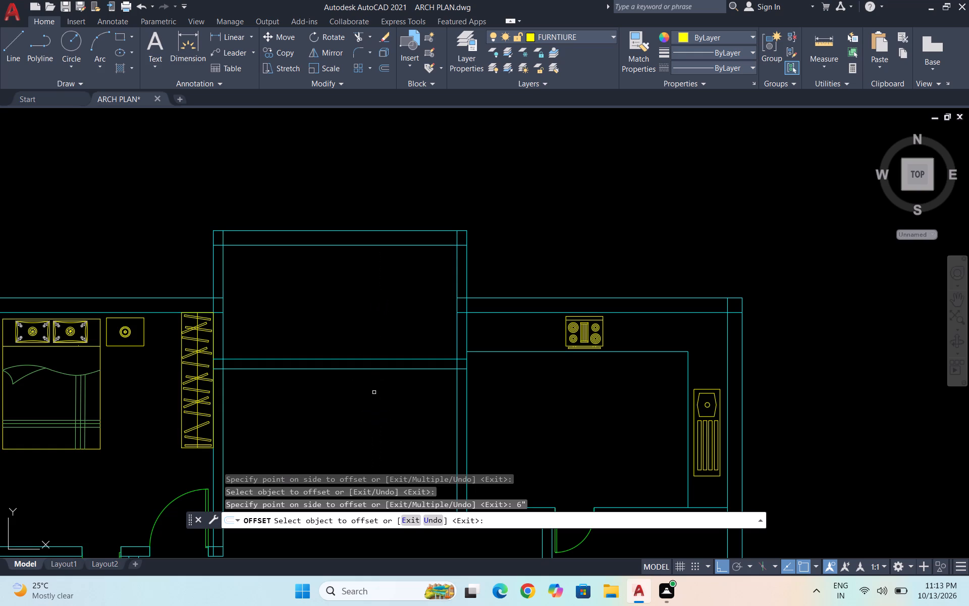
pyautogui.scroll(-4, 363, 379)
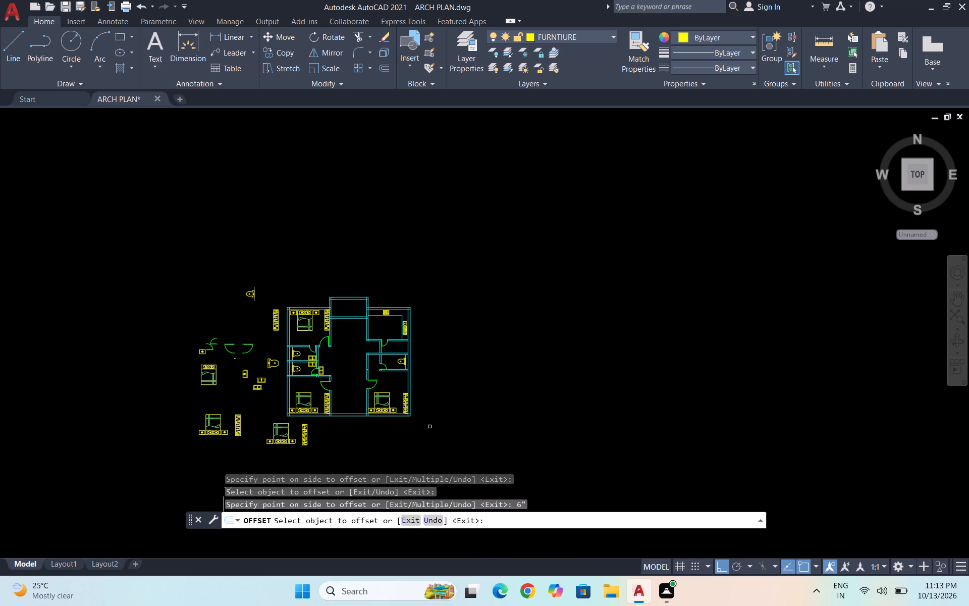
pyautogui.scroll(1, 358, 304)
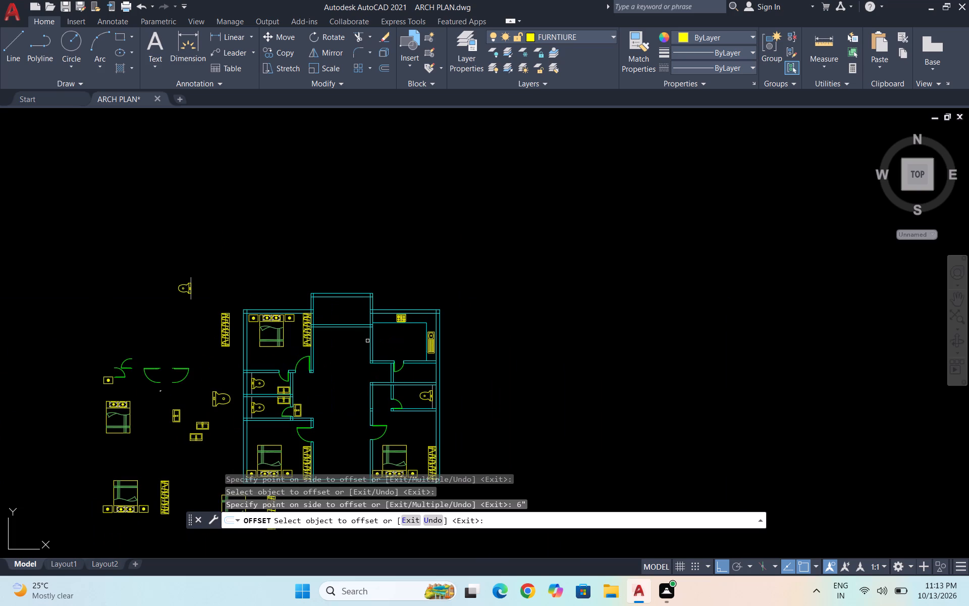
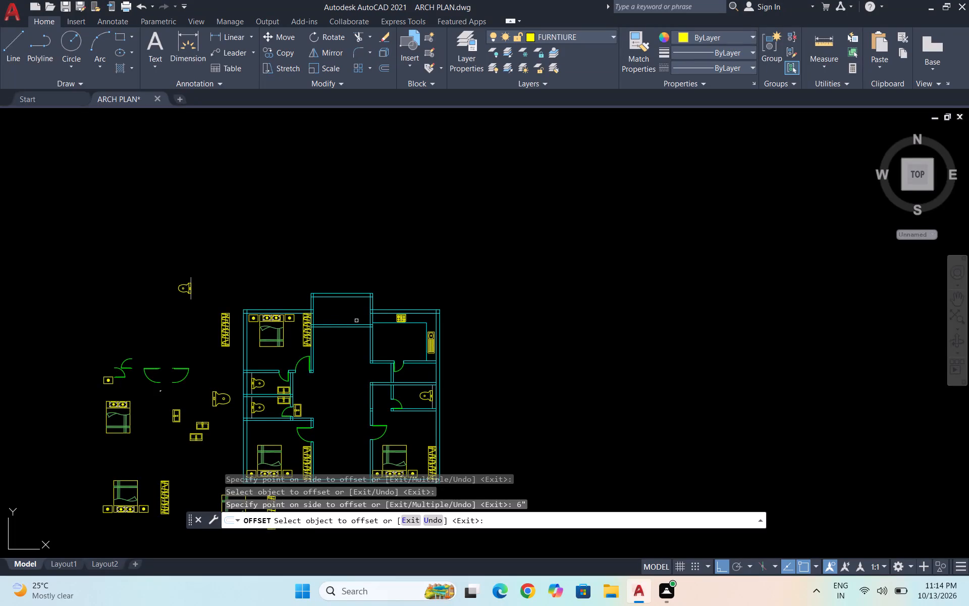
# Draw a circle of about 9" radius inside the projecting space, near its upper-left inner corner.
pyautogui.scroll(1, 358, 322)
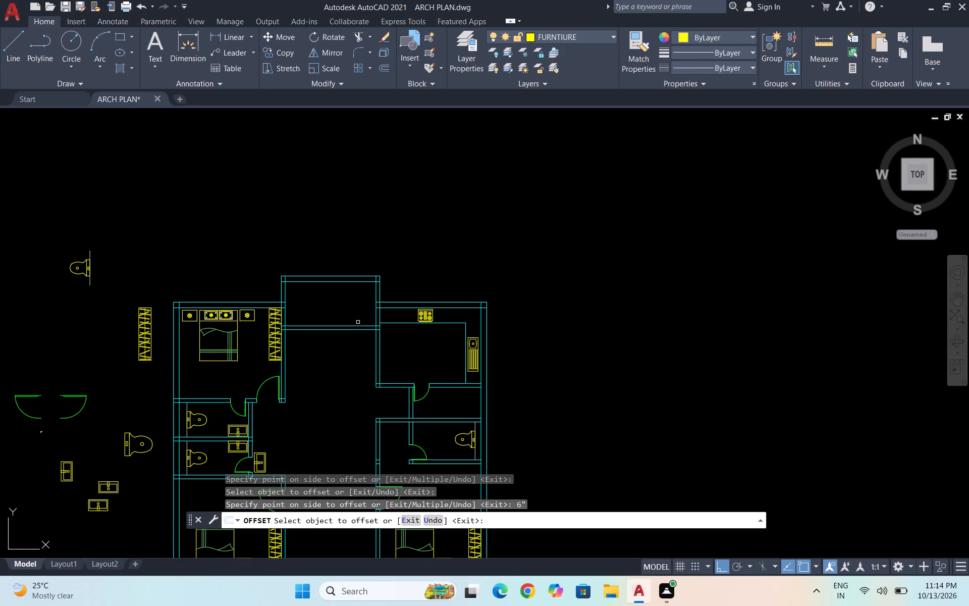
pyautogui.scroll(3, 354, 317)
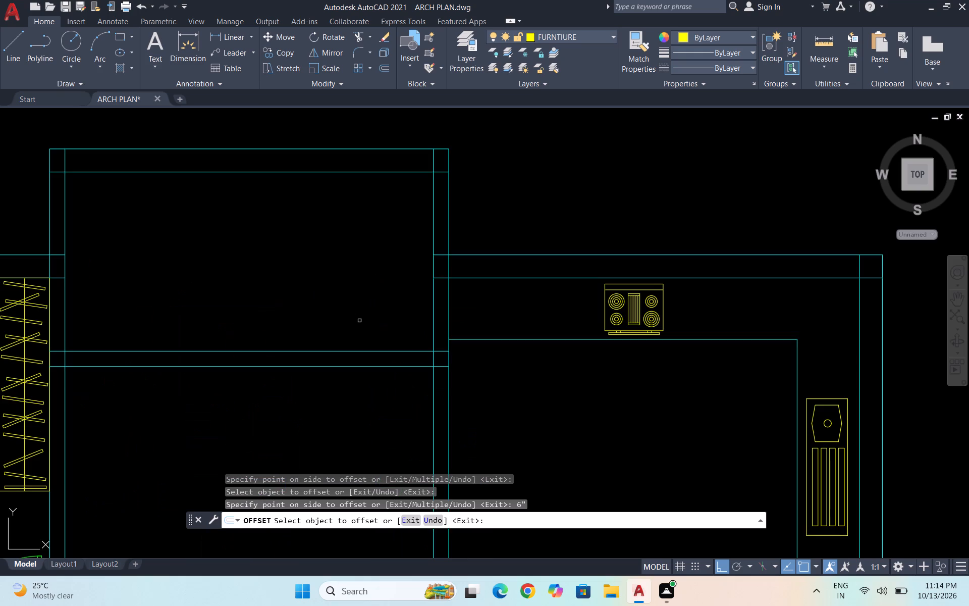
pyautogui.press('Escape')
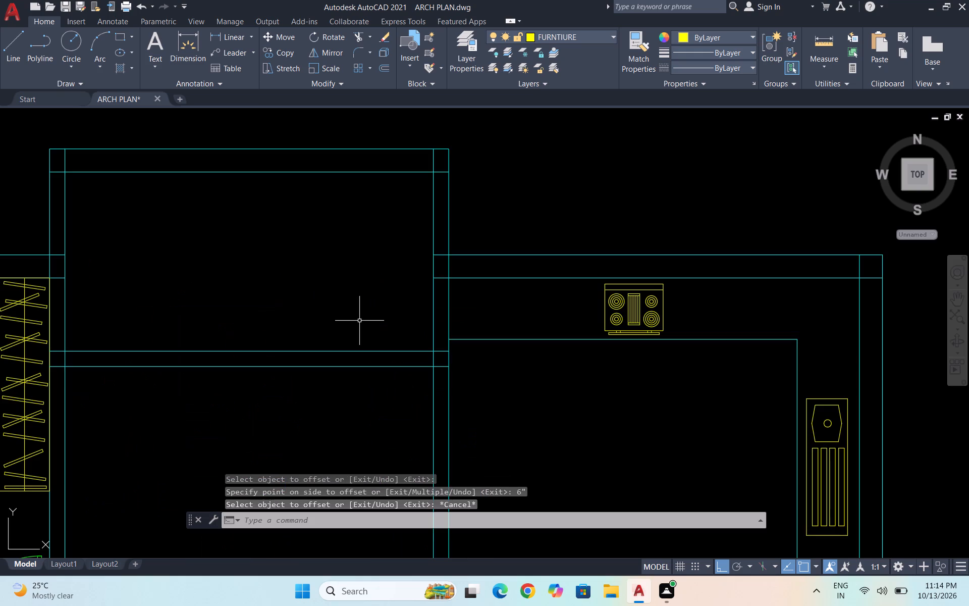
pyautogui.press('c')
pyautogui.hotkey('shift', 'Return')
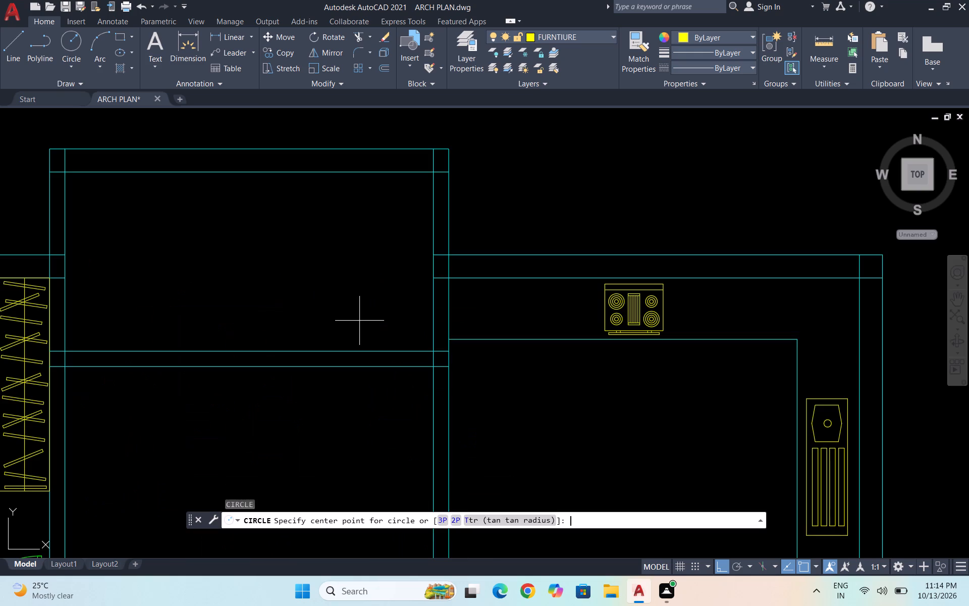
pyautogui.click(128, 209)
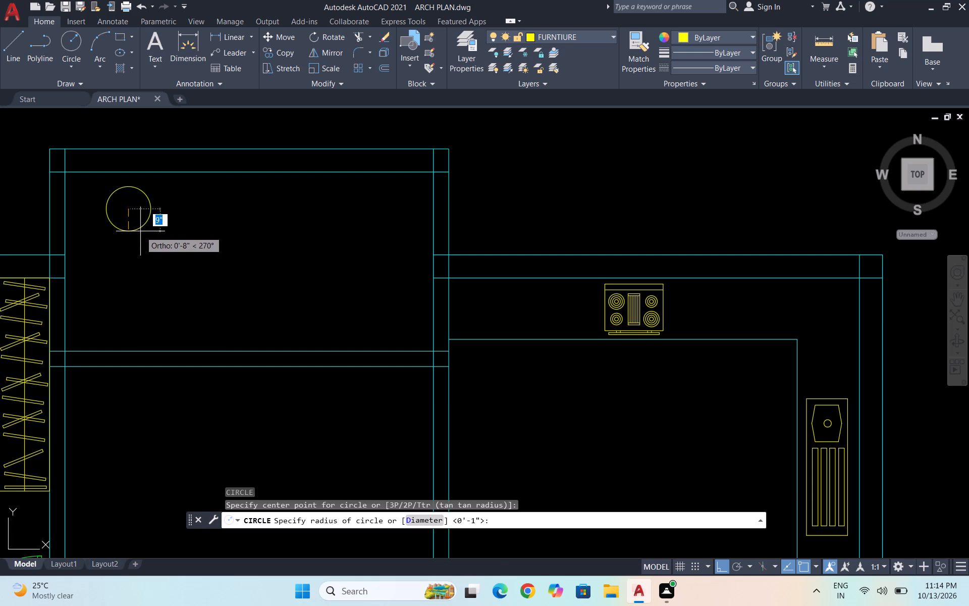
pyautogui.click(140, 231)
# Begin a rectangle at the new circle in the projecting space.
pyautogui.scroll(2, 109, 201)
pyautogui.write('REC')
pyautogui.press('Return')
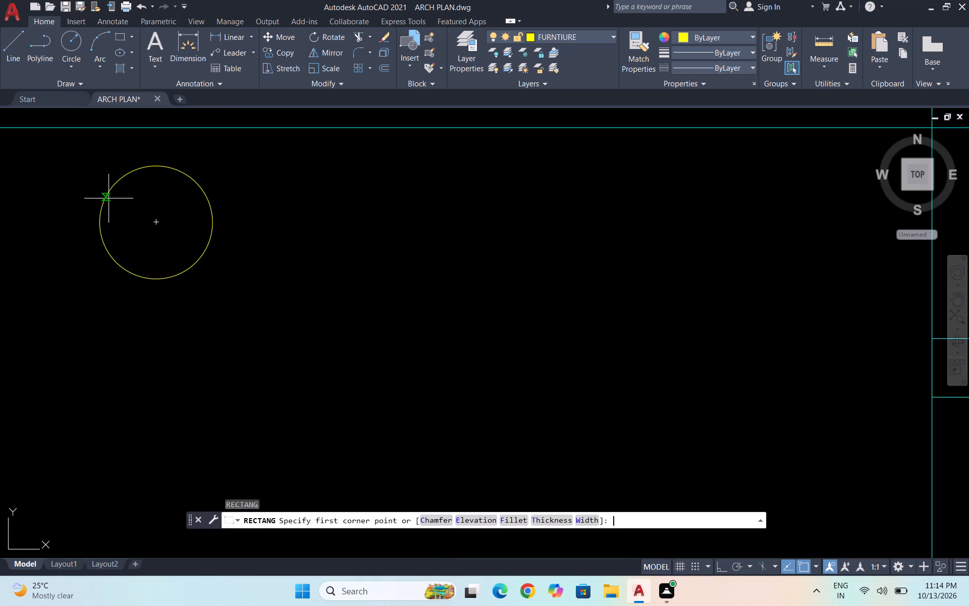
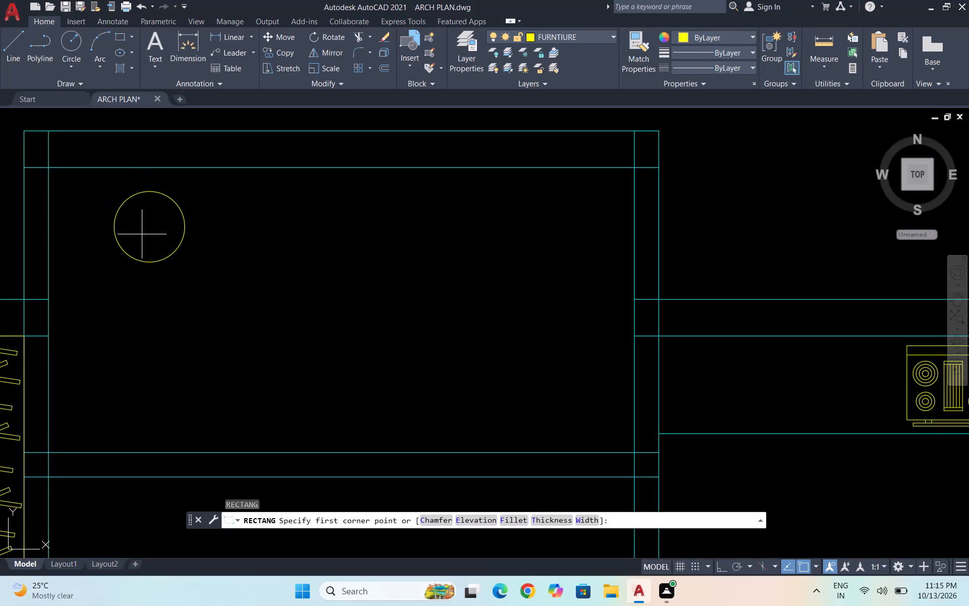
# Draw a small upright rectangle about 2" wide and 5" high near the centre of the circle.
pyautogui.scroll(1, 129, 188)
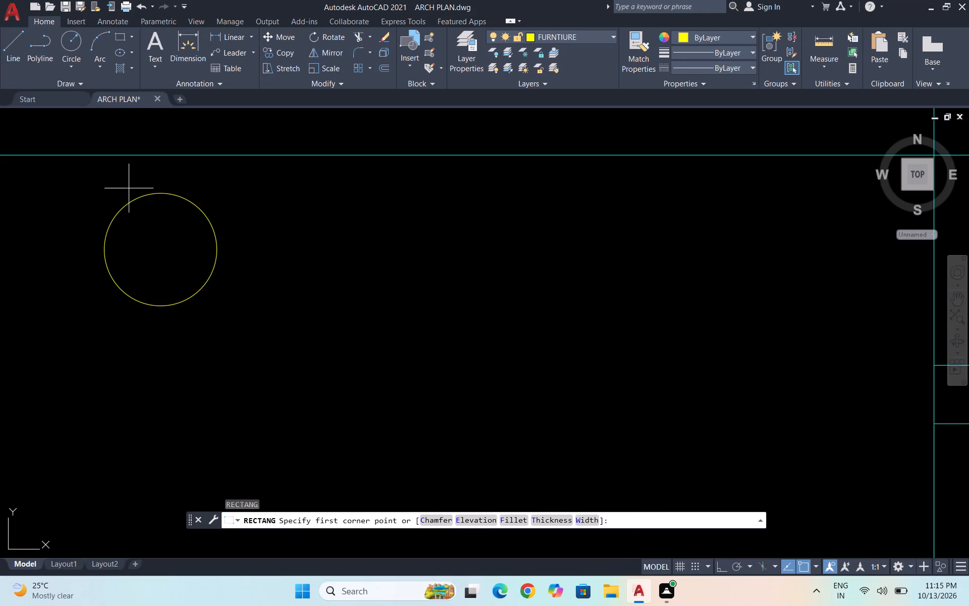
pyautogui.write('REC')
pyautogui.press('Return')
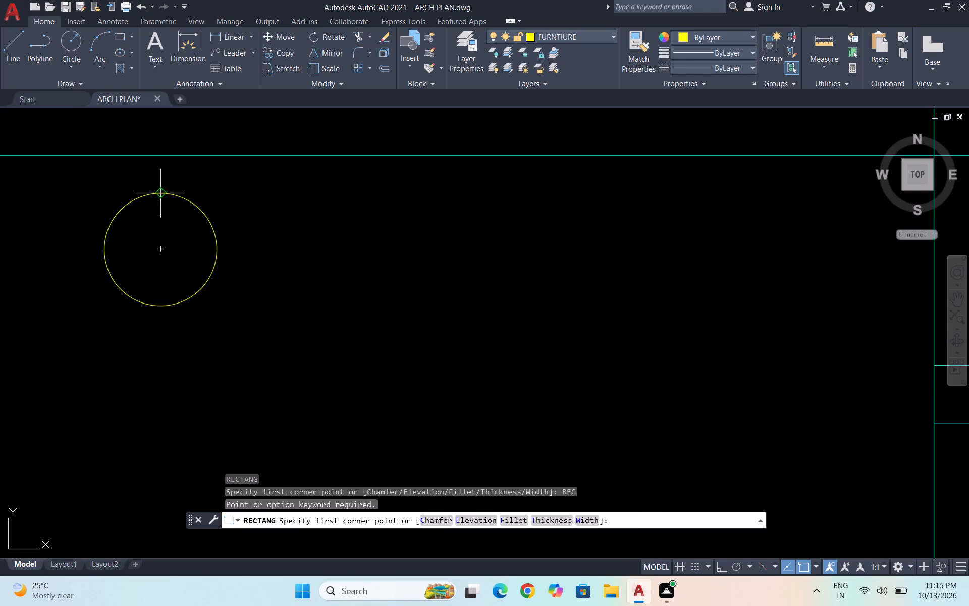
pyautogui.click(163, 265)
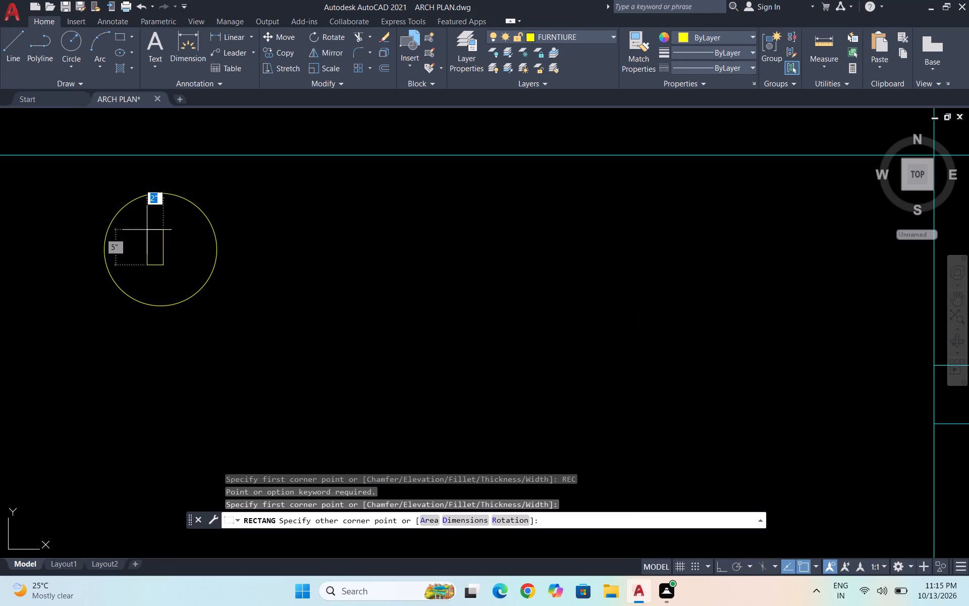
pyautogui.click(147, 230)
pyautogui.press('Escape')
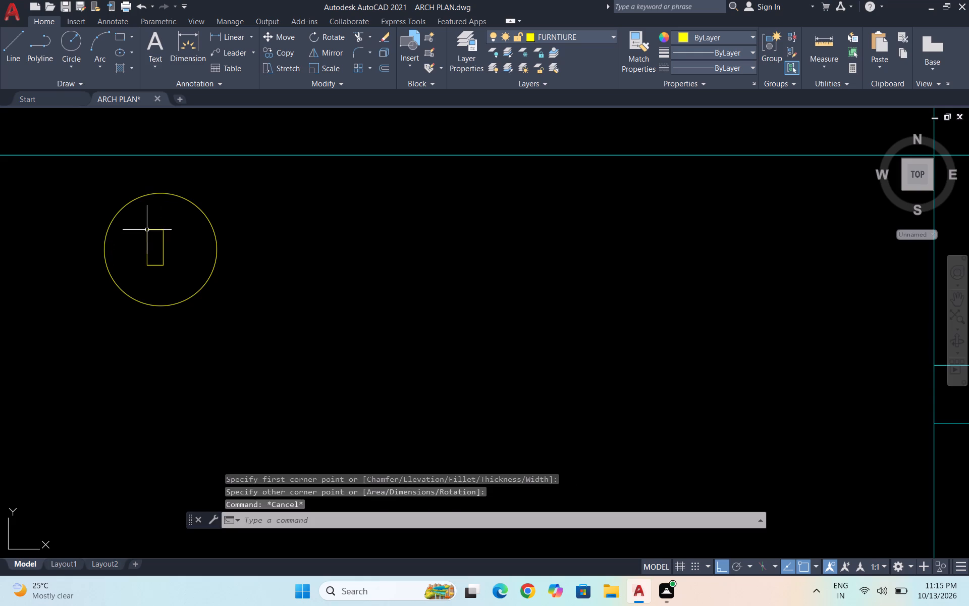
# Draw lines from the small rectangle's top and left midpoints to the circle's top and left quadrant points.
pyautogui.press('l')
pyautogui.press('Return')
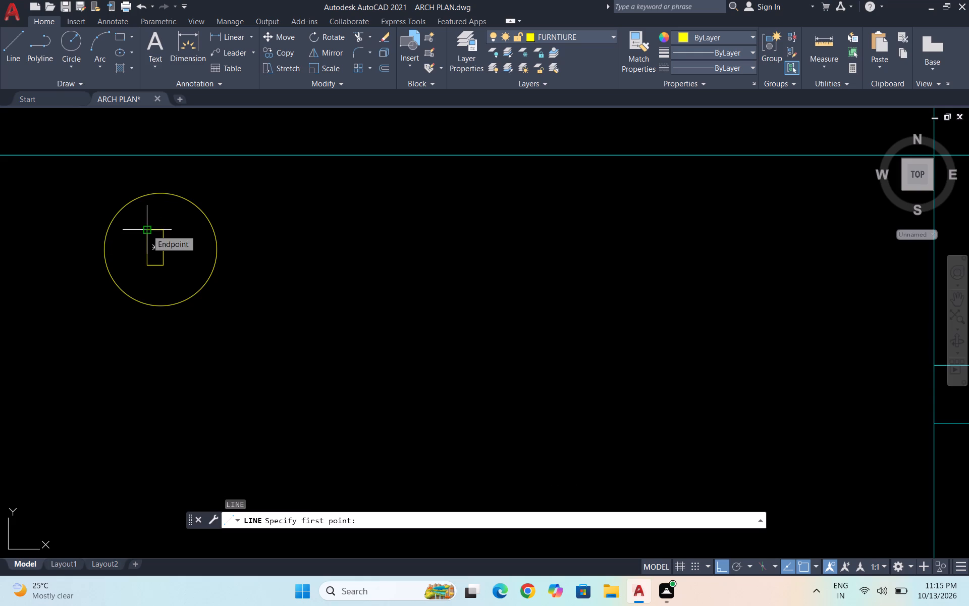
pyautogui.scroll(2, 149, 225)
pyautogui.click(163, 235)
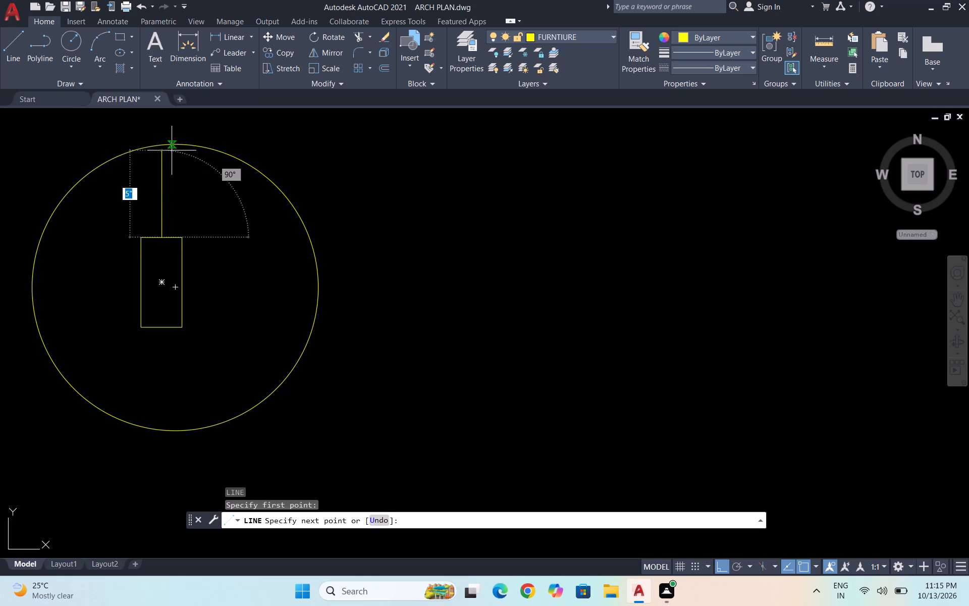
pyautogui.click(178, 148)
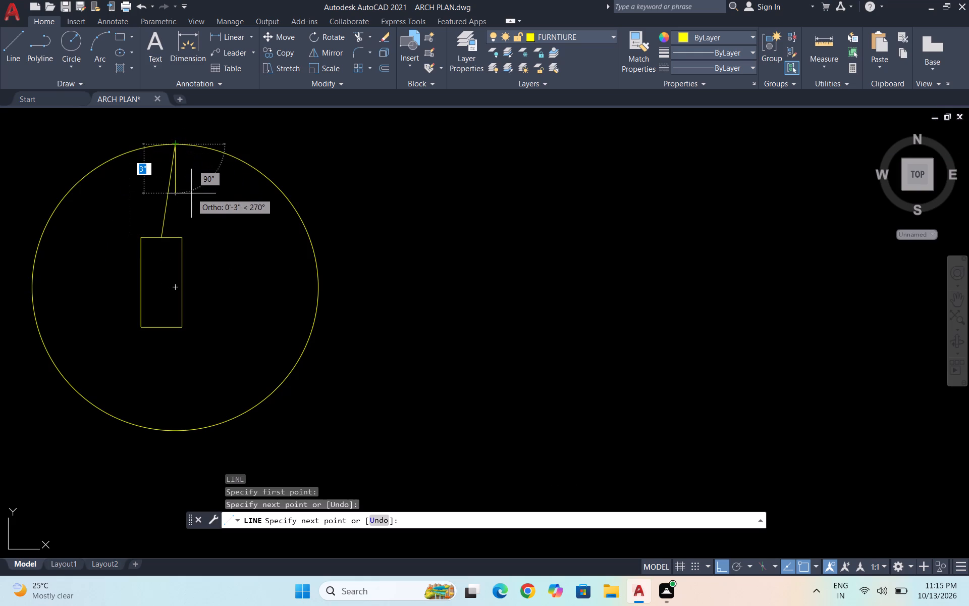
pyautogui.press('Escape')
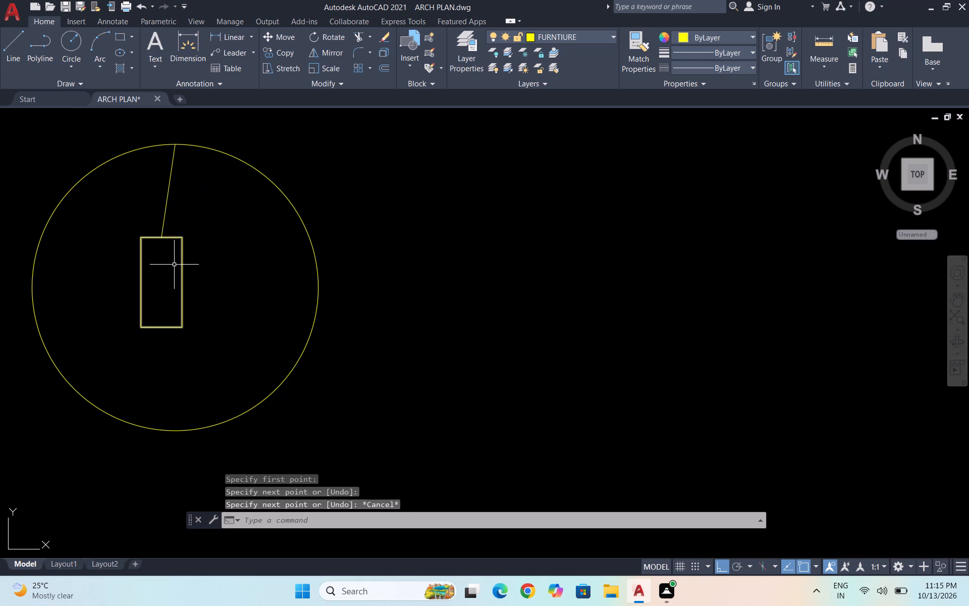
pyautogui.press('l')
pyautogui.press('Return')
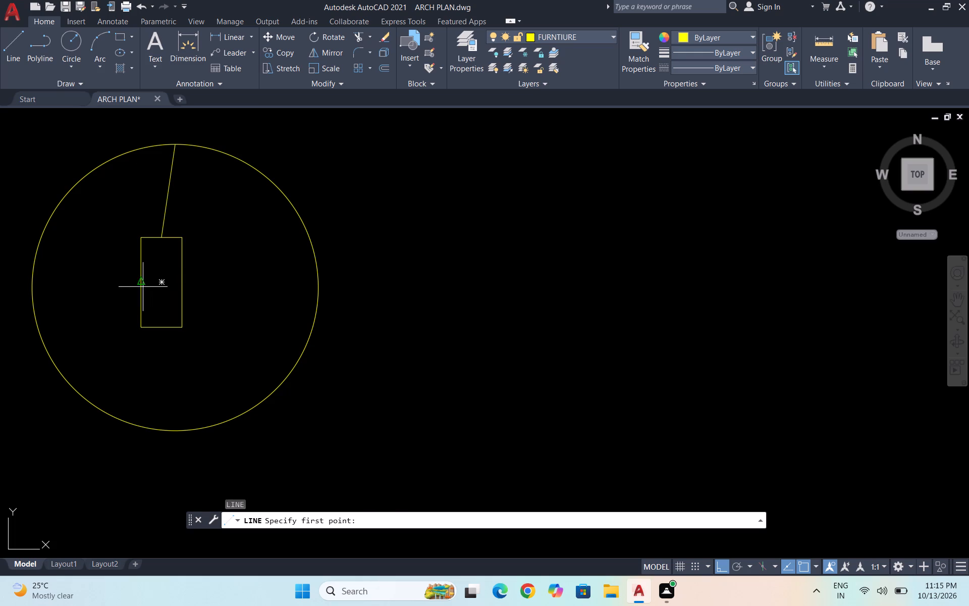
pyautogui.click(141, 285)
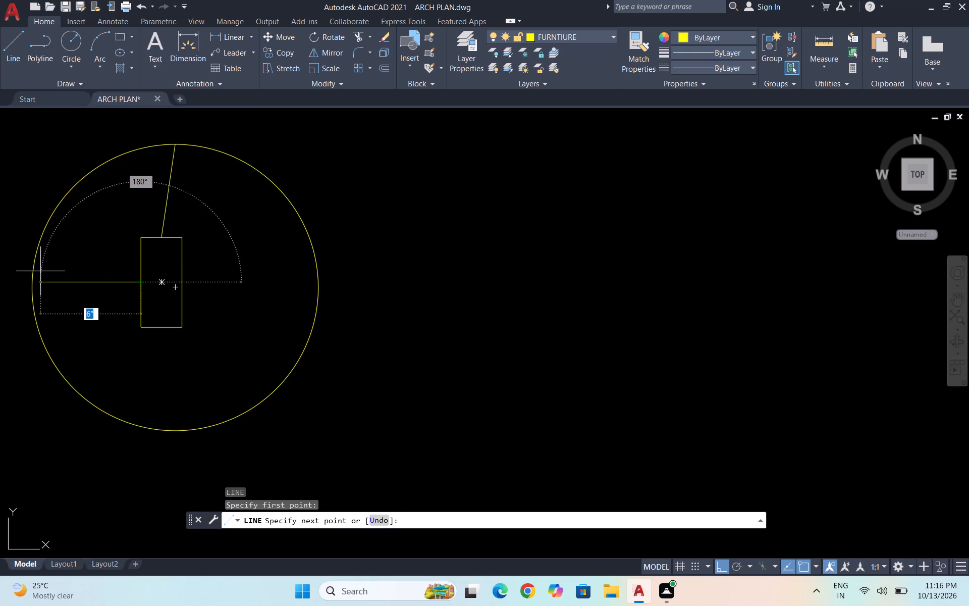
pyautogui.click(35, 284)
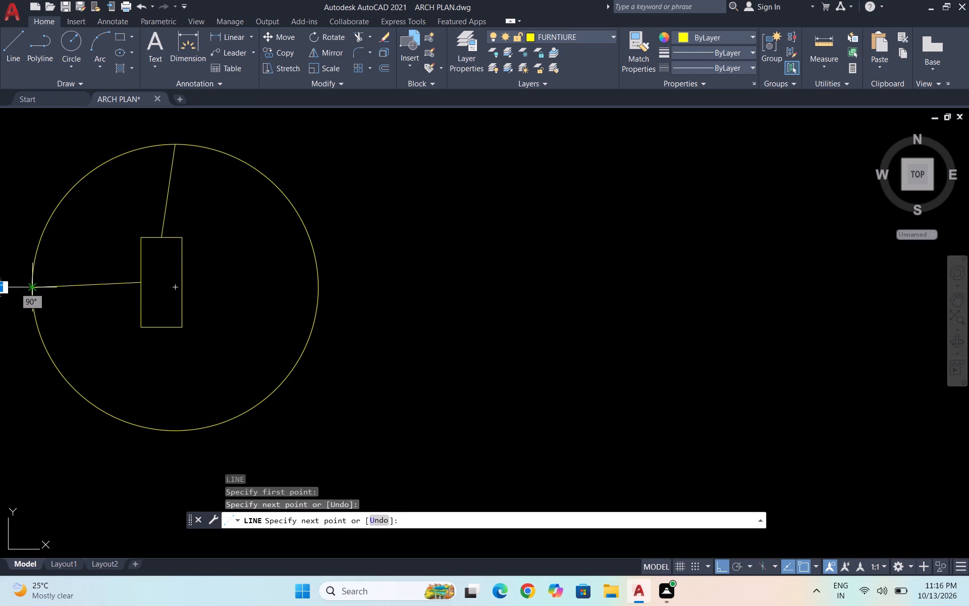
pyautogui.press('Escape')
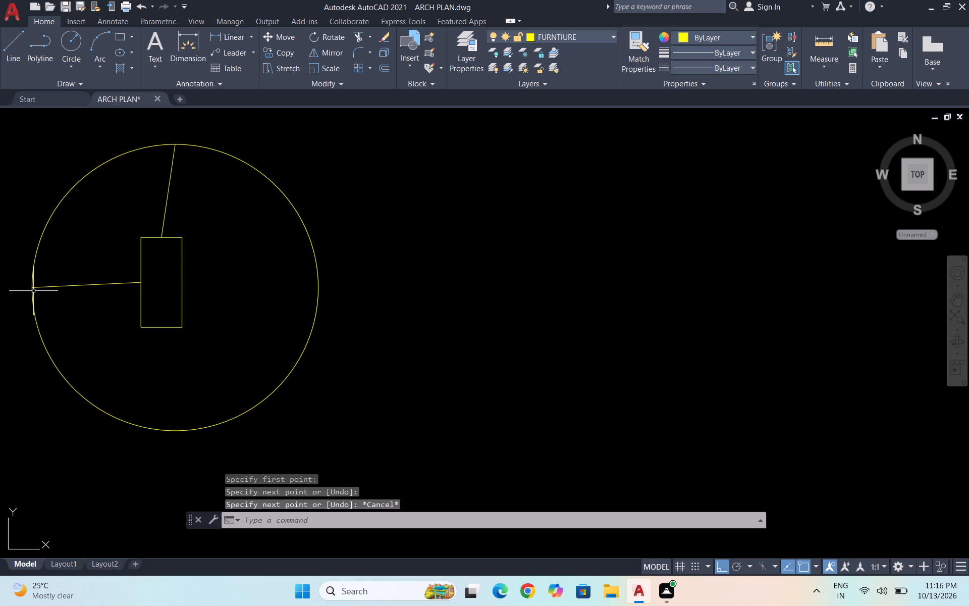
# Draw a straight line joining the circle's left quadrant point to its top quadrant point.
pyautogui.press('l')
pyautogui.press('Return')
pyautogui.click(34, 290)
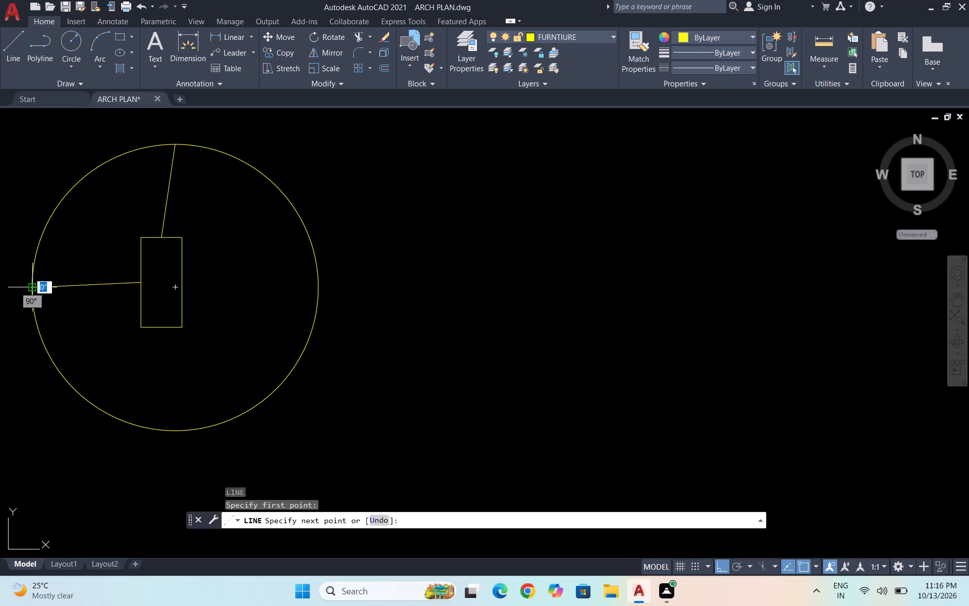
pyautogui.click(177, 141)
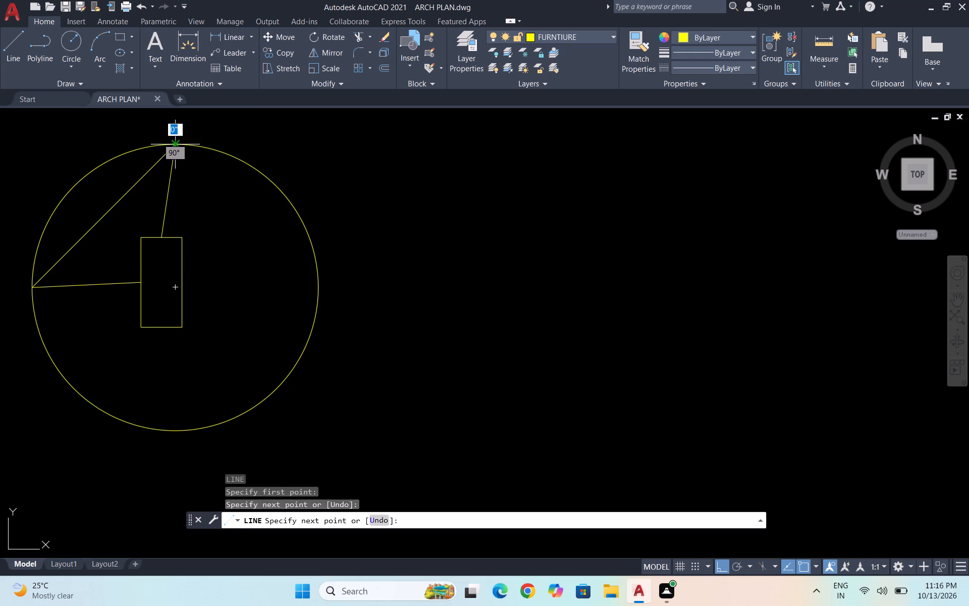
pyautogui.press('space')
# Draw a short vertical line outward from the circle's edge, just right of its top quadrant point.
pyautogui.scroll(-5, 160, 136)
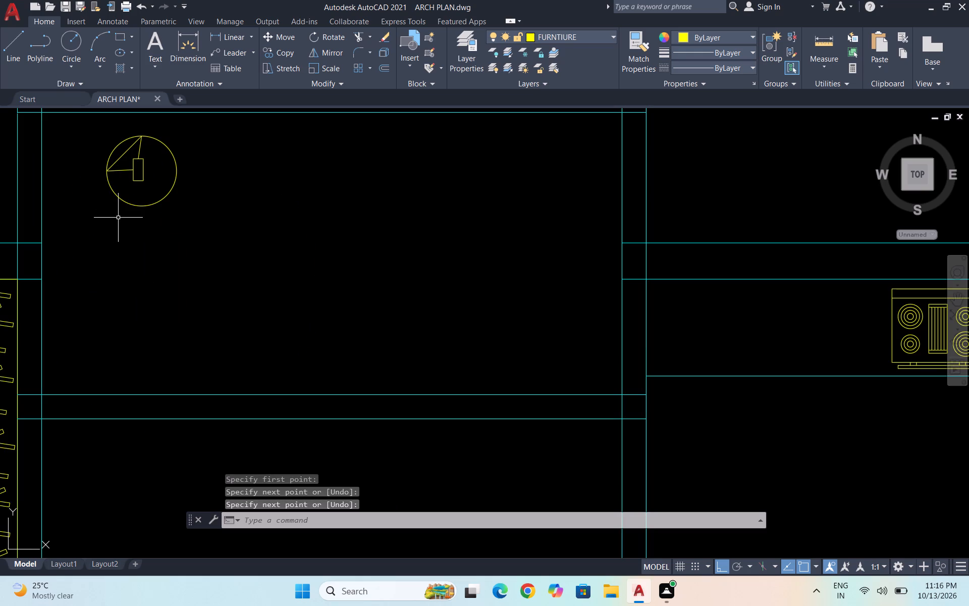
pyautogui.scroll(1, 124, 130)
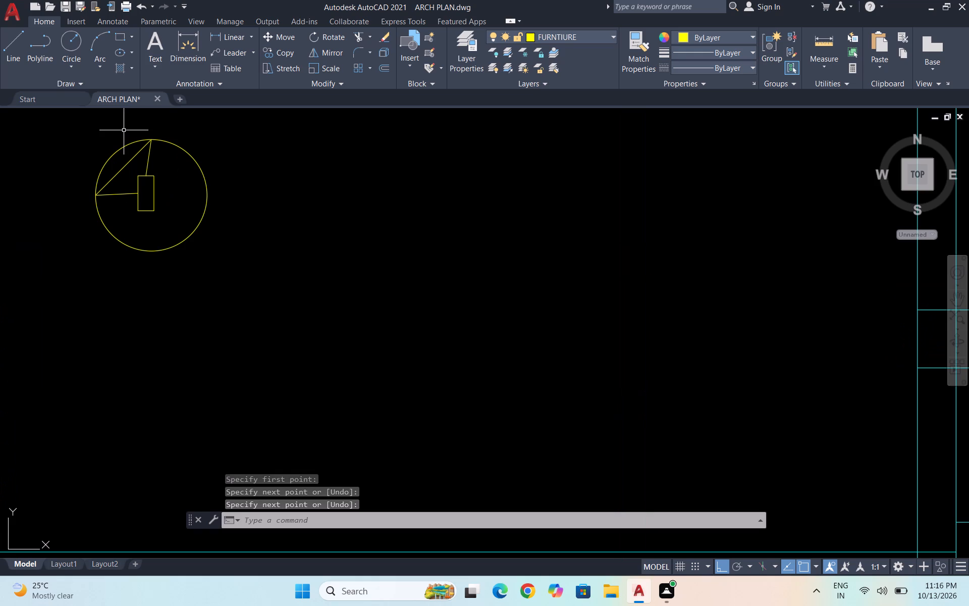
pyautogui.press('l')
pyautogui.press('Return')
pyautogui.scroll(1, 118, 129)
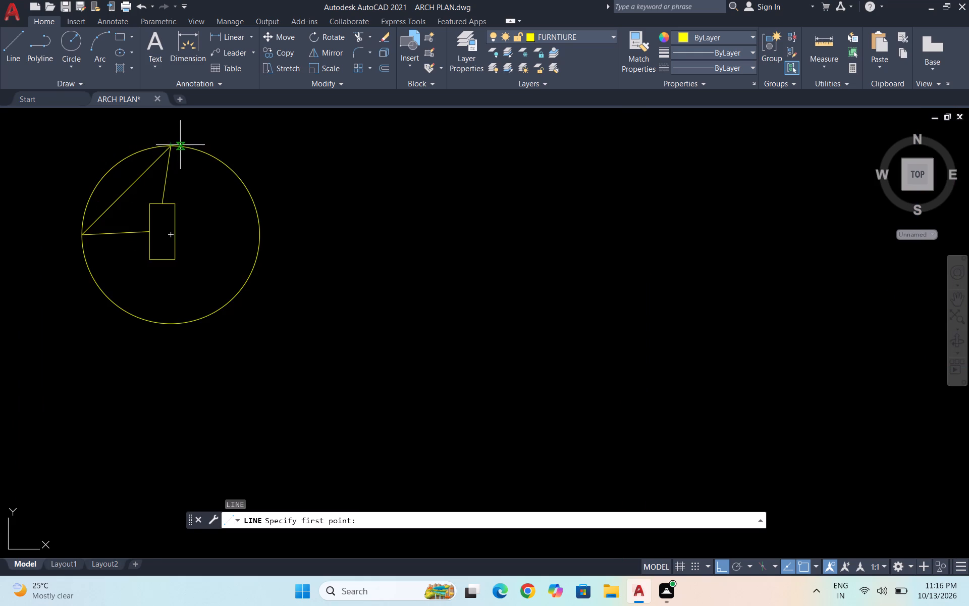
pyautogui.scroll(3, 181, 144)
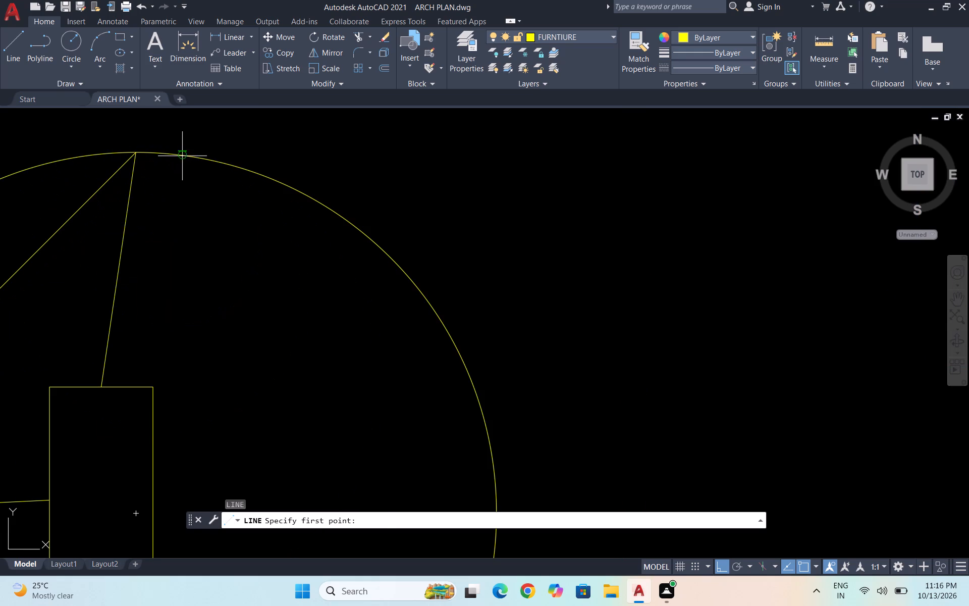
pyautogui.click(182, 156)
pyautogui.click(184, 130)
pyautogui.press('Escape')
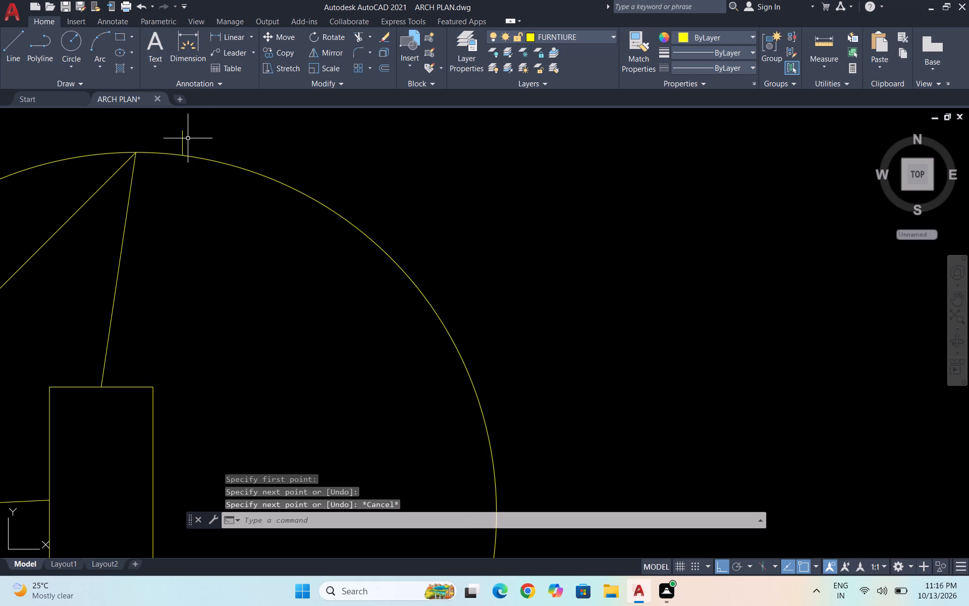
# Copy the short vertical line straight down to the circle's bottom edge.
pyautogui.click(188, 138)
pyautogui.click(174, 132)
pyautogui.write('CO')
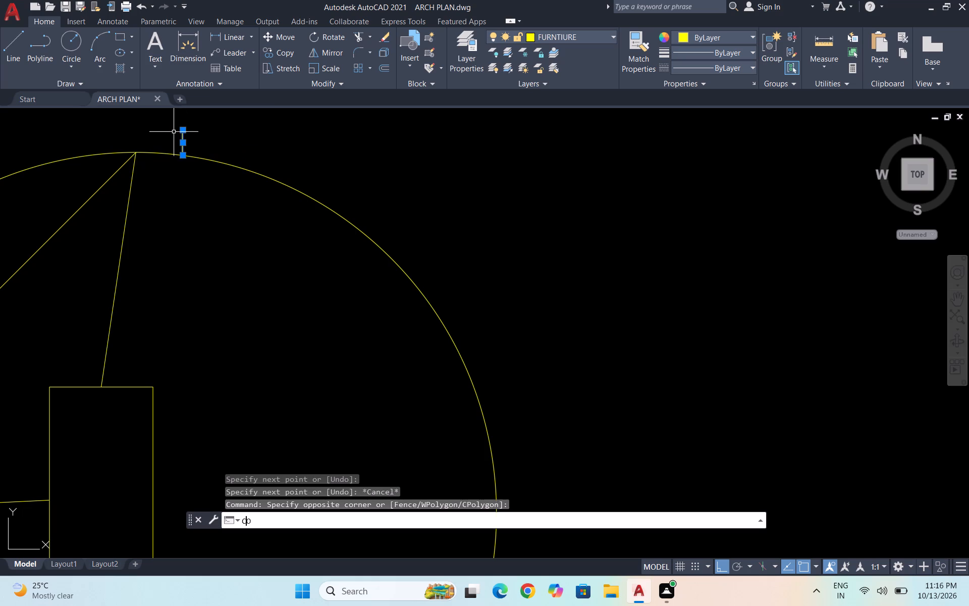
pyautogui.press('Return')
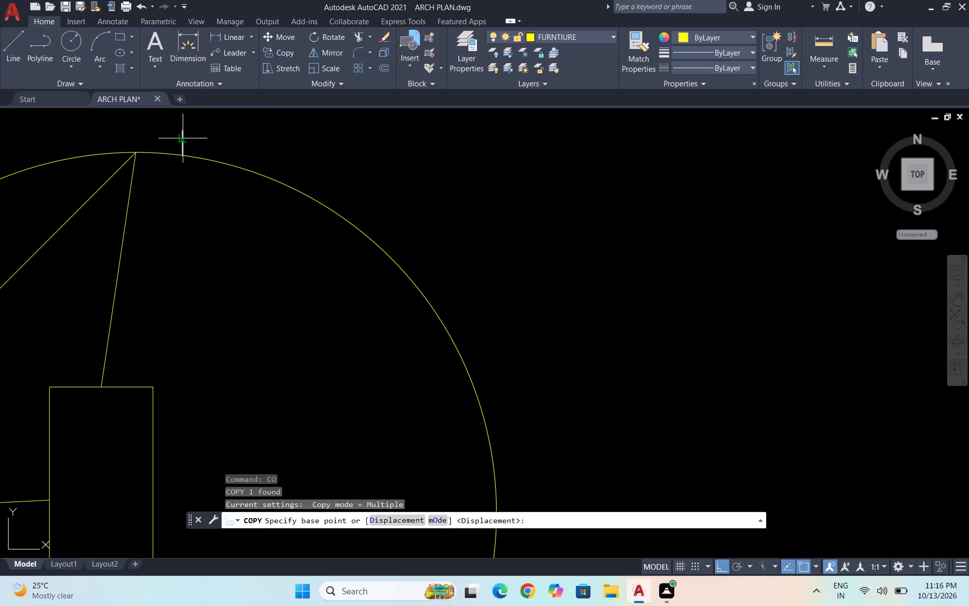
pyautogui.click(179, 133)
pyautogui.scroll(-2, 176, 135)
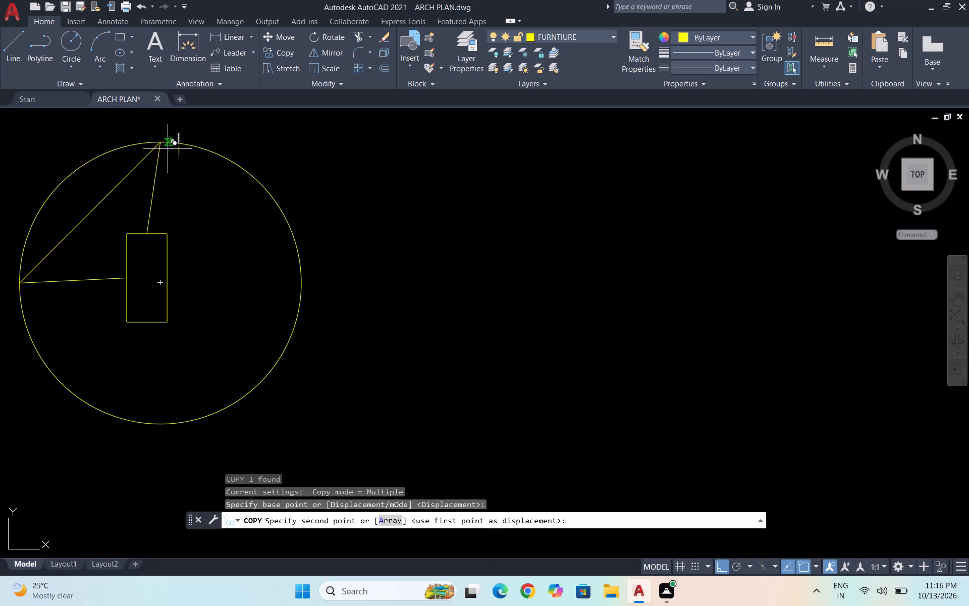
pyautogui.click(177, 423)
pyautogui.press('Escape')
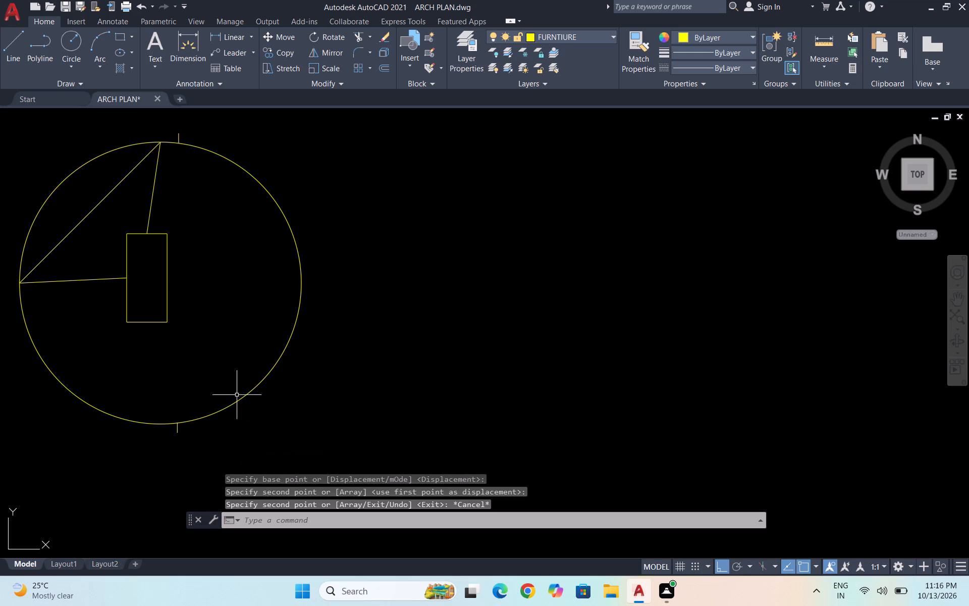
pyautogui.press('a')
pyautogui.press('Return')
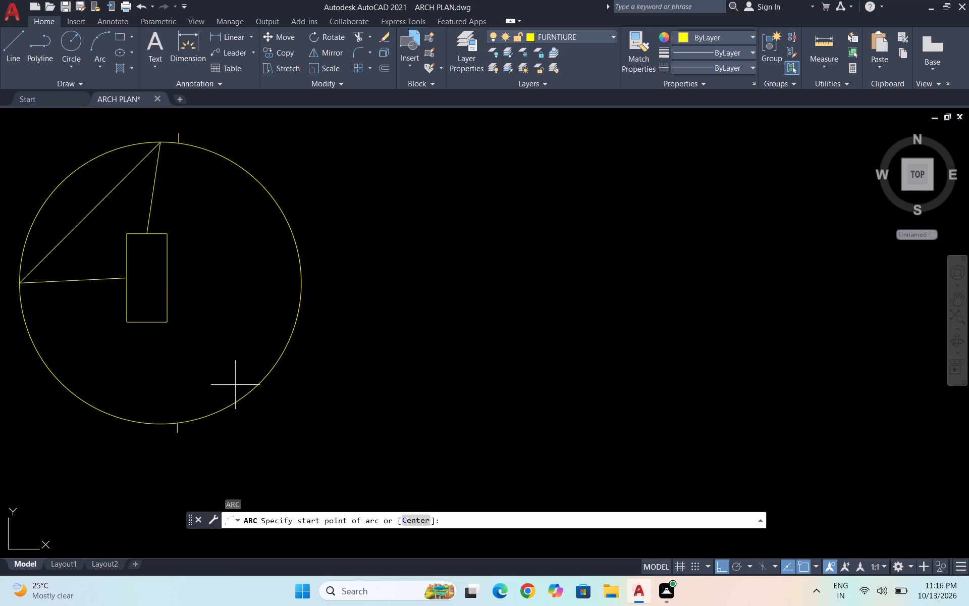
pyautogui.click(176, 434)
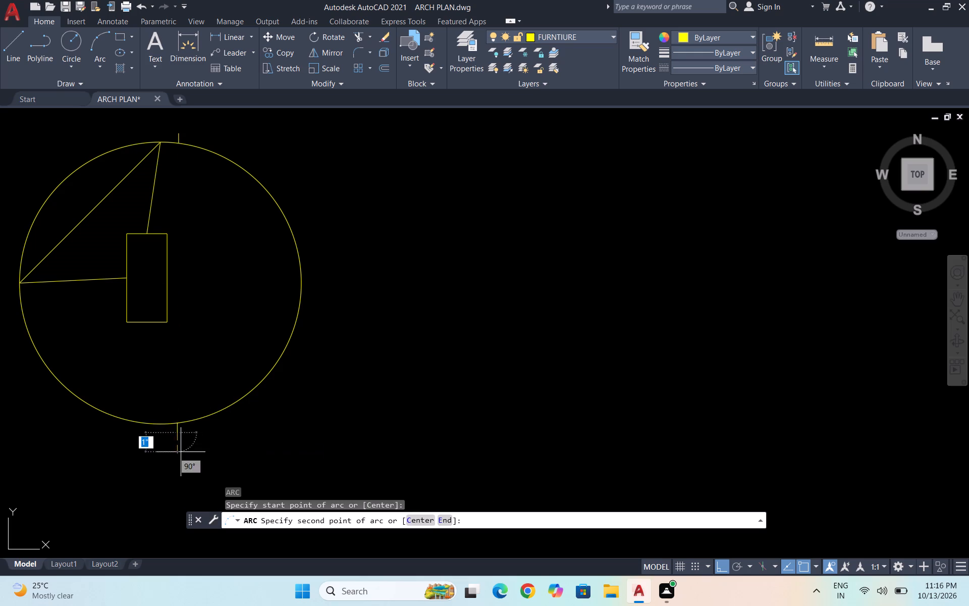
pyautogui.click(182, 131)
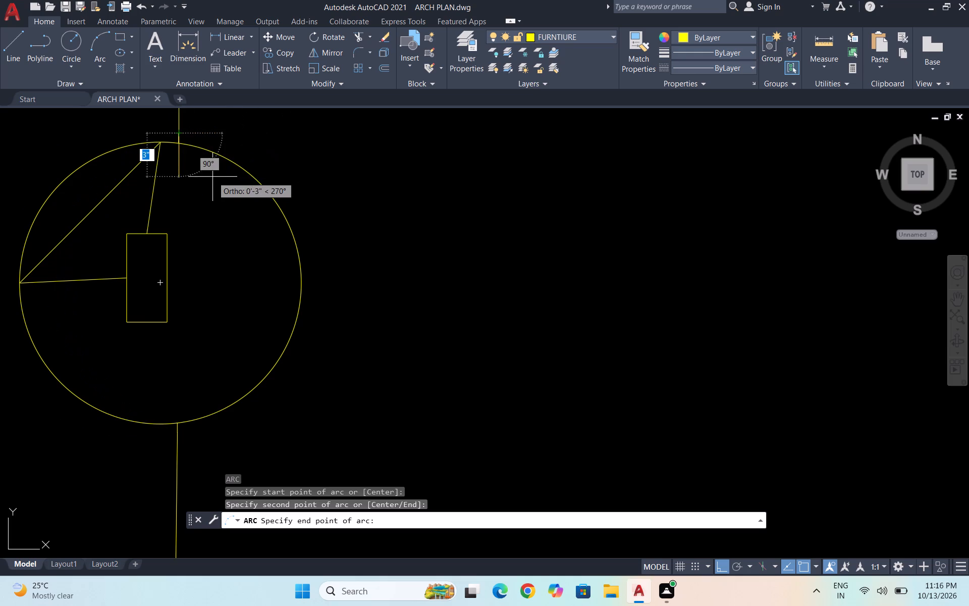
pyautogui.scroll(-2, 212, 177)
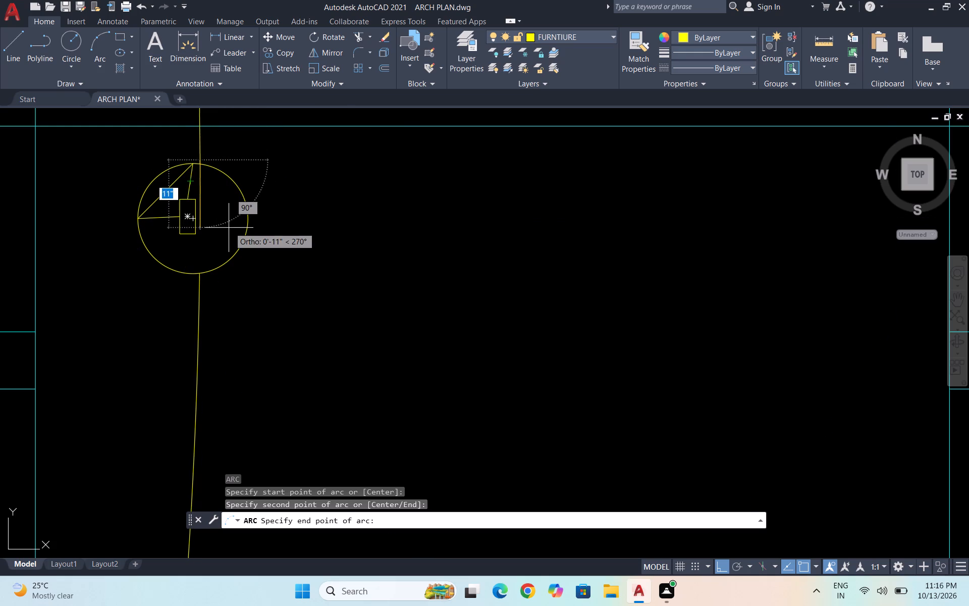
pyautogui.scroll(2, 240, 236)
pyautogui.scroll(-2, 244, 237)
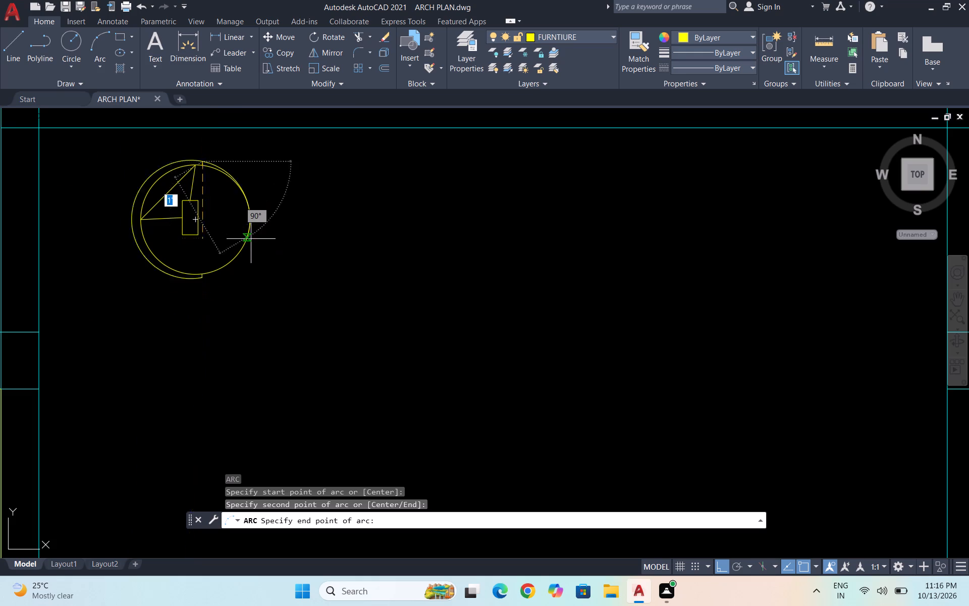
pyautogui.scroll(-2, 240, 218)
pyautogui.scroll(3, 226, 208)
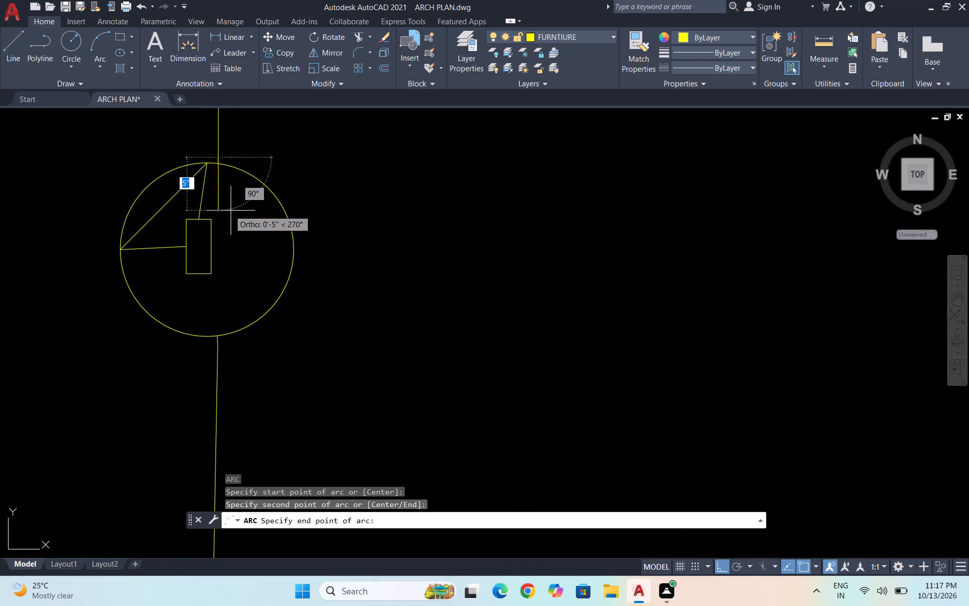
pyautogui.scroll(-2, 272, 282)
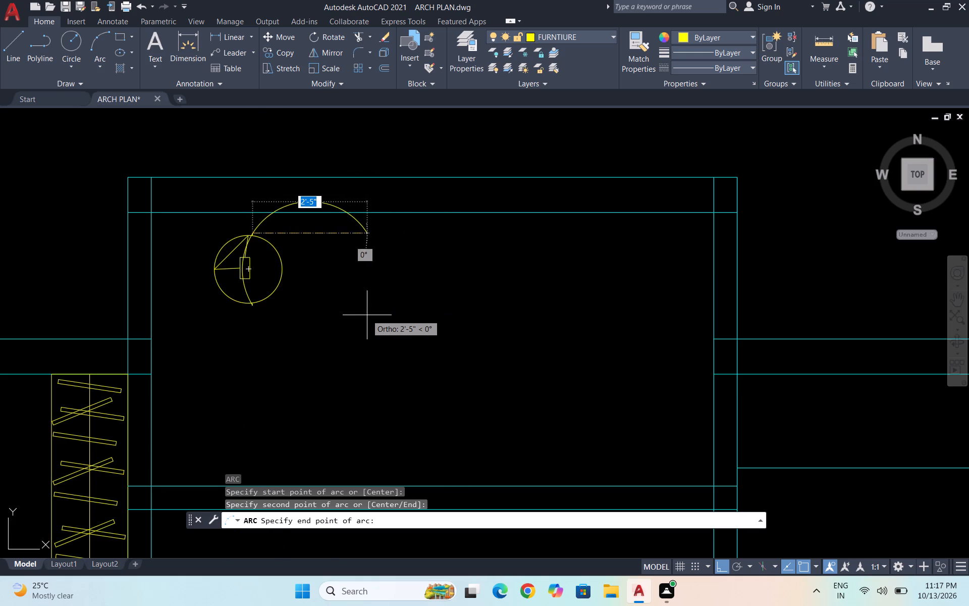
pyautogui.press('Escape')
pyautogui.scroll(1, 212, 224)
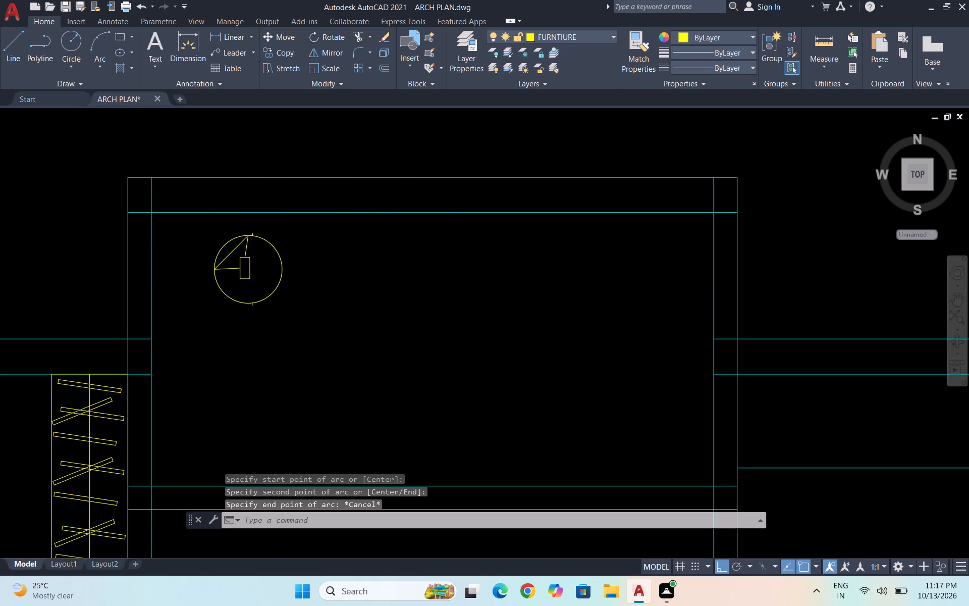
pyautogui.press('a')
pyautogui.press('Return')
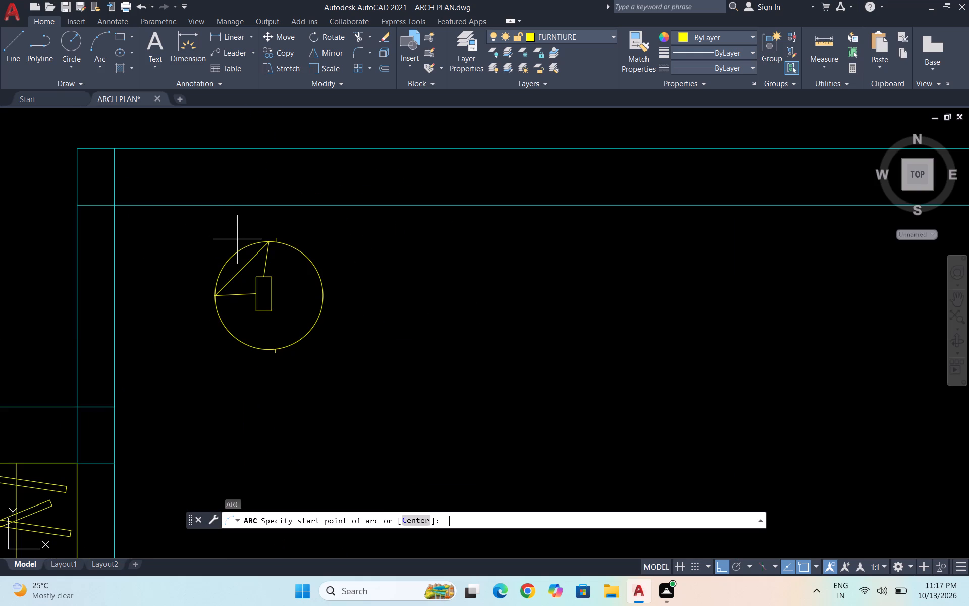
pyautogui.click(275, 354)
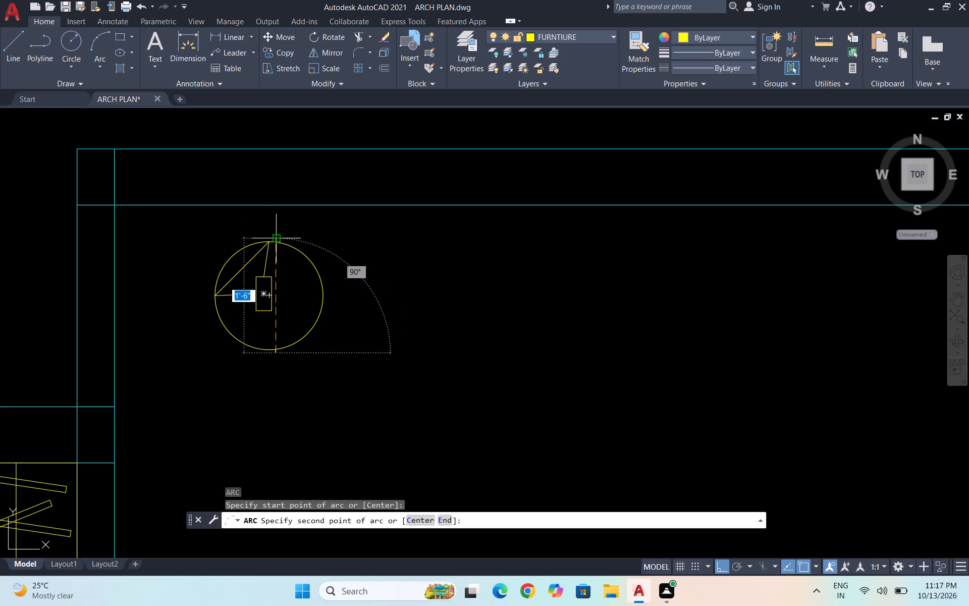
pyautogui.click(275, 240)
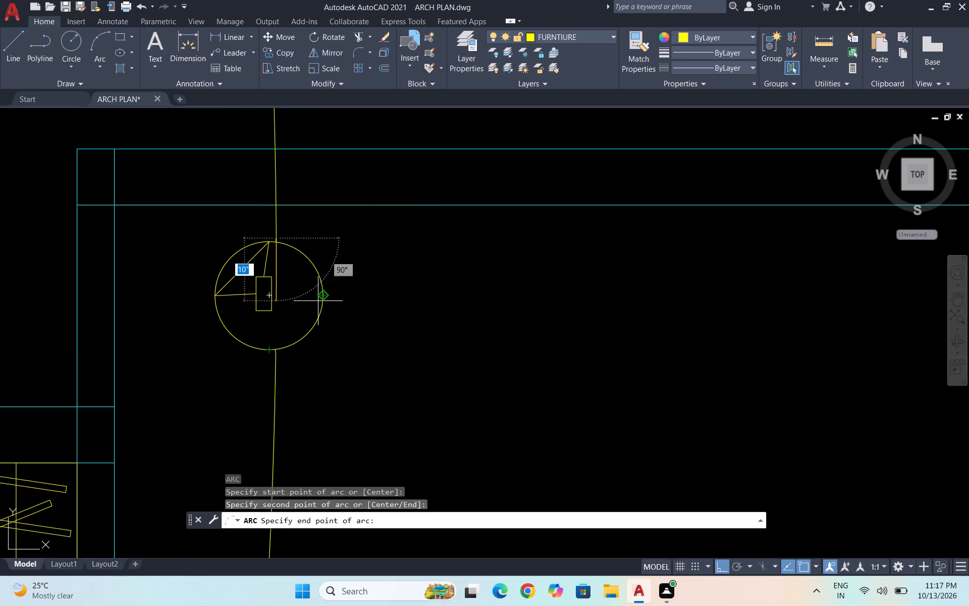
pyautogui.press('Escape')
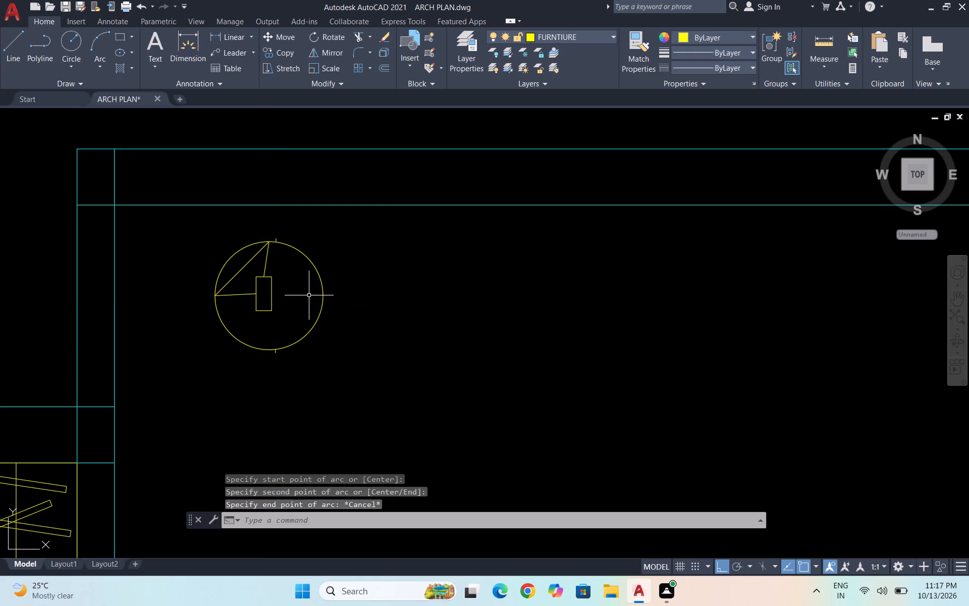
# Draw a three-point arc from the bottom short line's outer end, through the top one's outer end, to the circle's upper-right edge.
pyautogui.press('Escape')
pyautogui.scroll(-2, 301, 259)
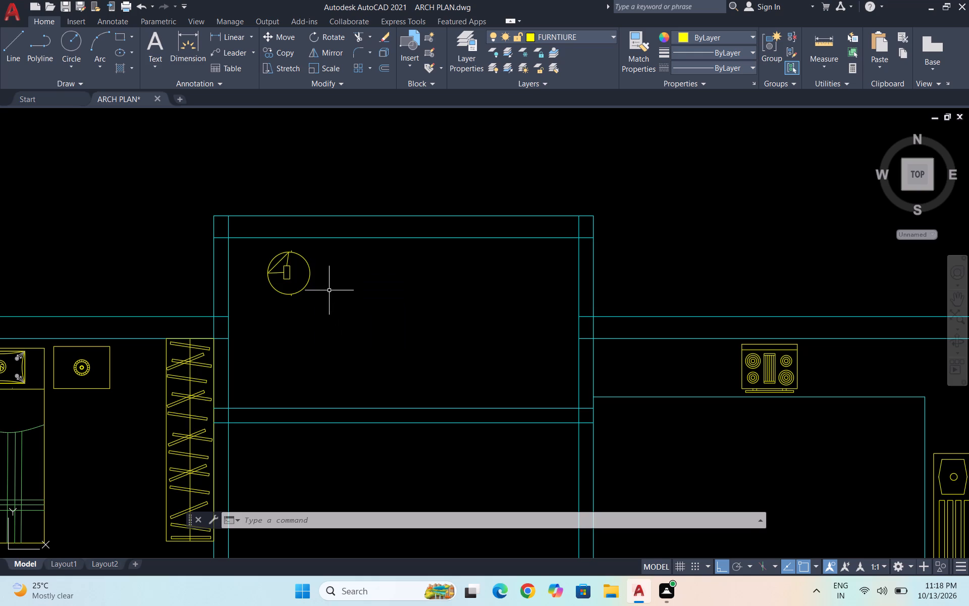
pyautogui.scroll(4, 288, 262)
pyautogui.press('Escape')
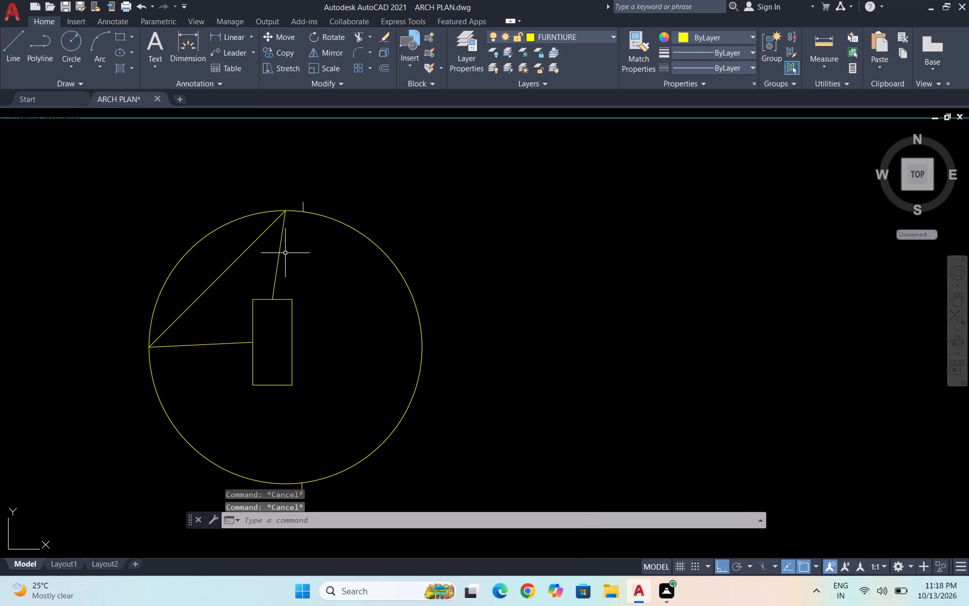
pyautogui.press('a')
pyautogui.press('Return')
pyautogui.scroll(1, 285, 253)
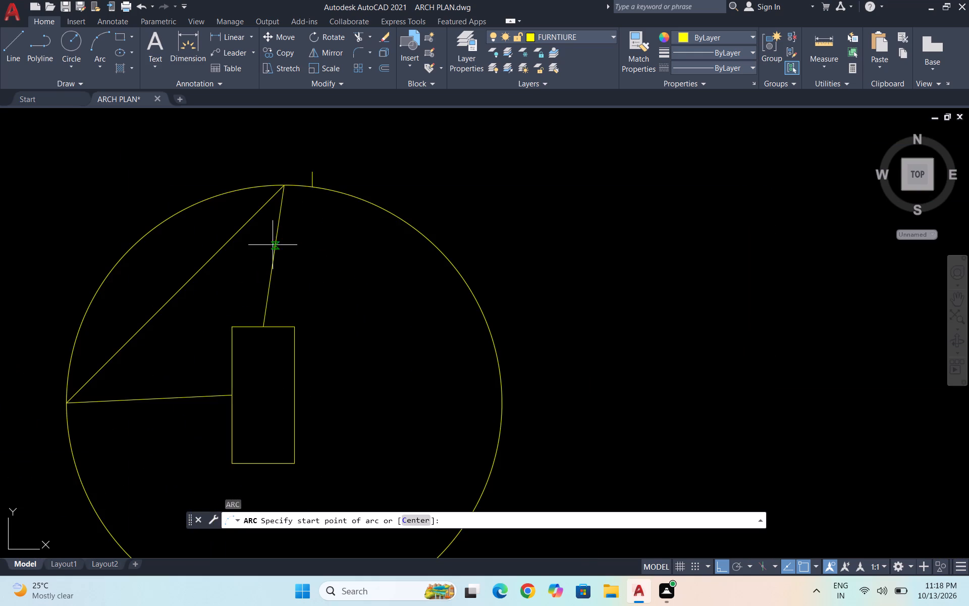
pyautogui.scroll(-1, 271, 240)
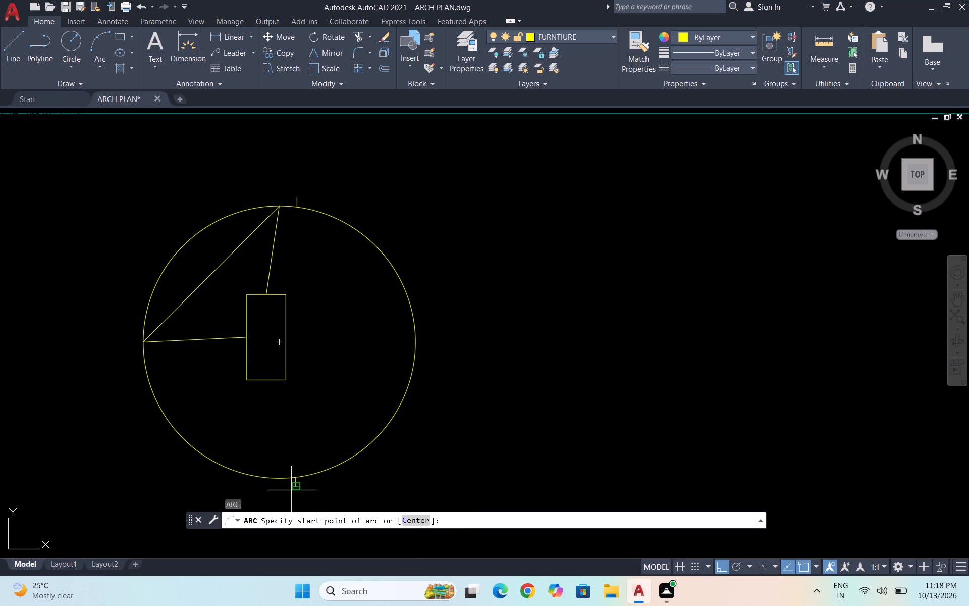
pyautogui.click(294, 490)
pyautogui.click(296, 197)
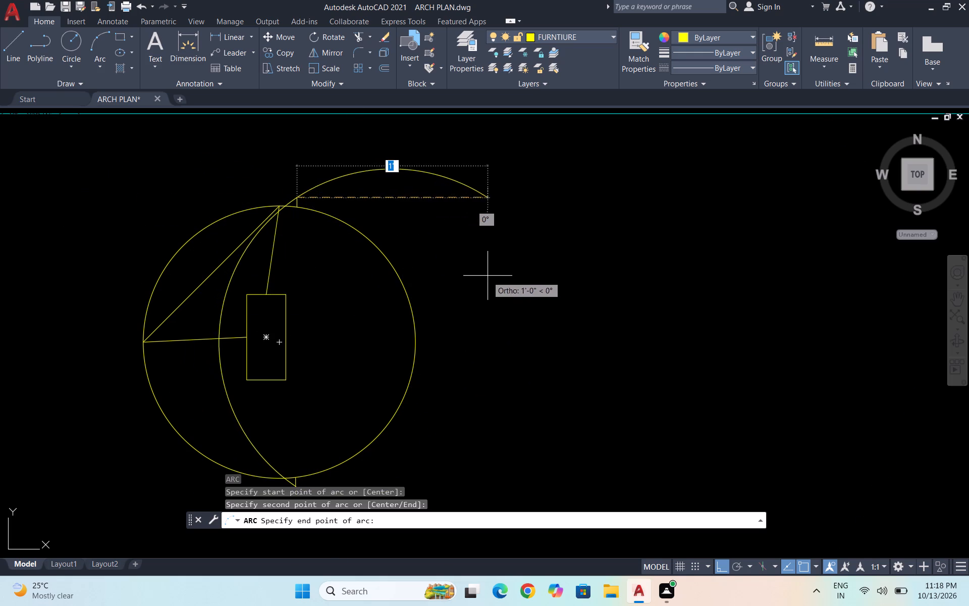
pyautogui.click(409, 286)
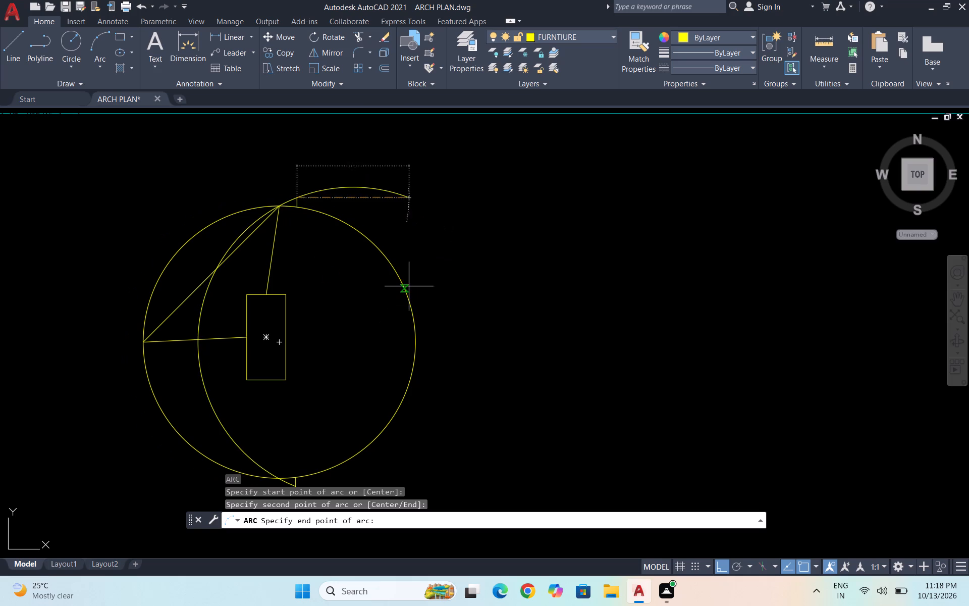
pyautogui.press('Escape')
pyautogui.scroll(-3, 399, 228)
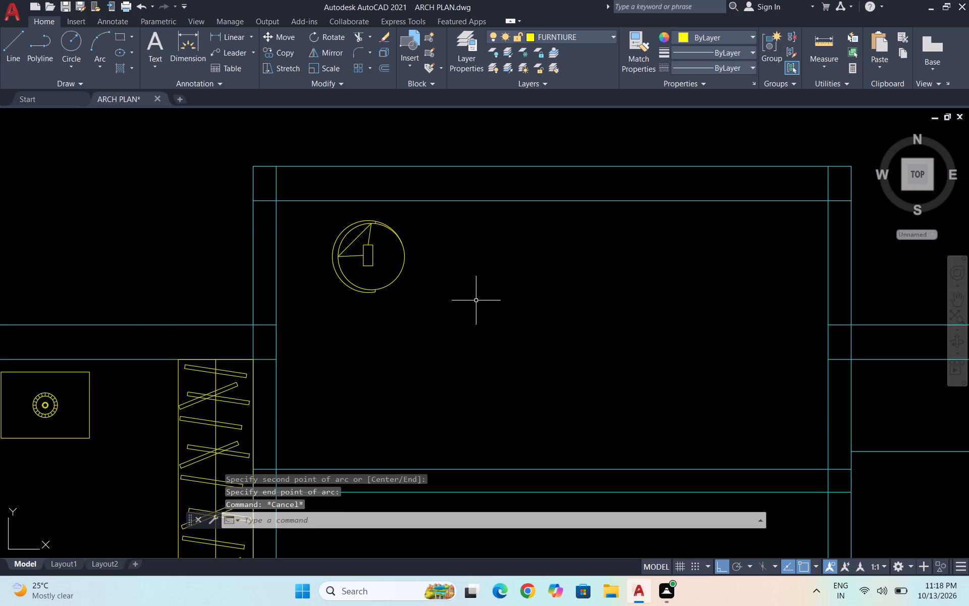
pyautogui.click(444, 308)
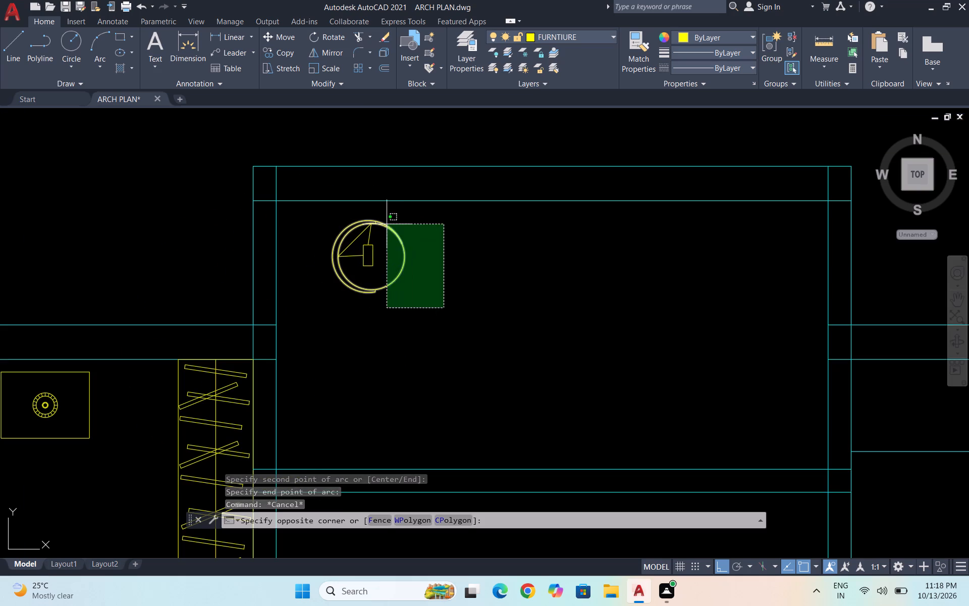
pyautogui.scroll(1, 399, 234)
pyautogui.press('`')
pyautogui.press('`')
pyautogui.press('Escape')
# Trim off the part of the outer arc that extends past the top short vertical line.
pyautogui.scroll(2, 406, 225)
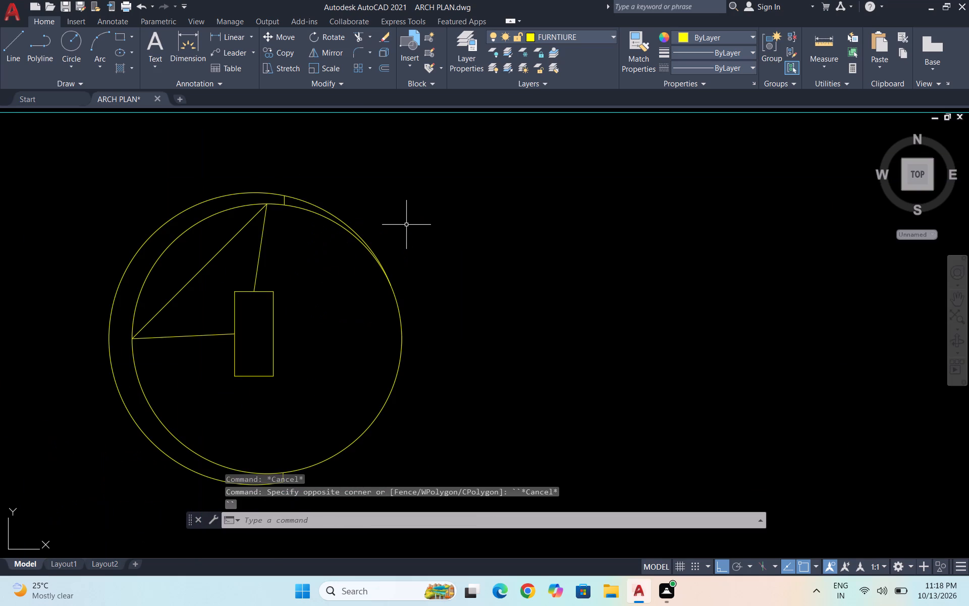
pyautogui.write('TR')
pyautogui.press('Return')
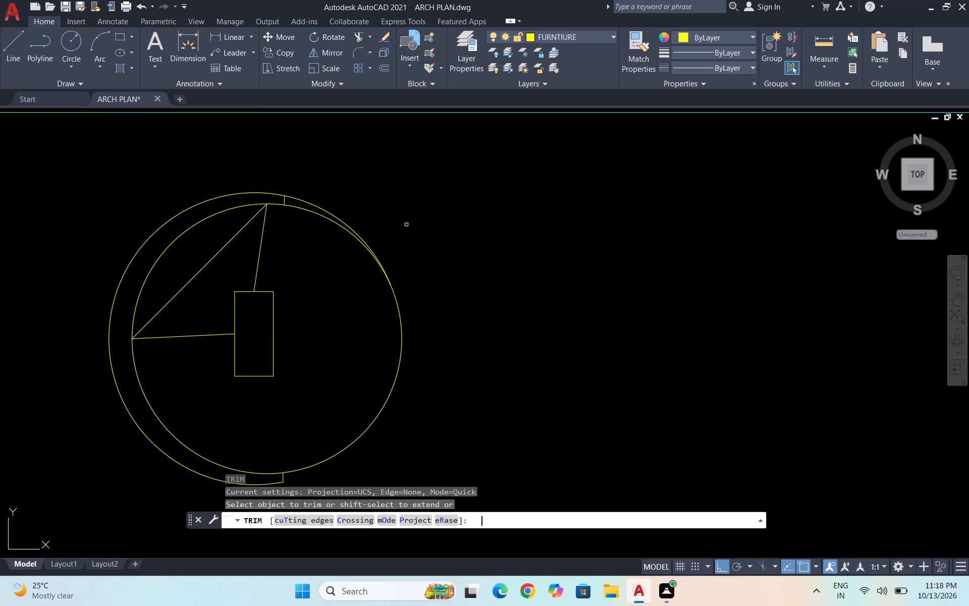
pyautogui.click(324, 209)
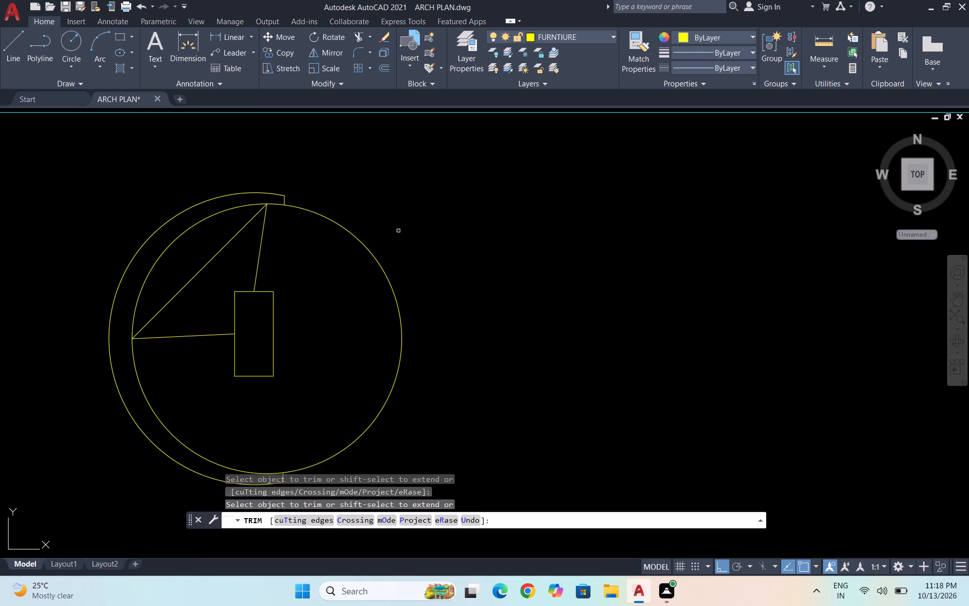
pyautogui.press('Escape')
pyautogui.press('`')
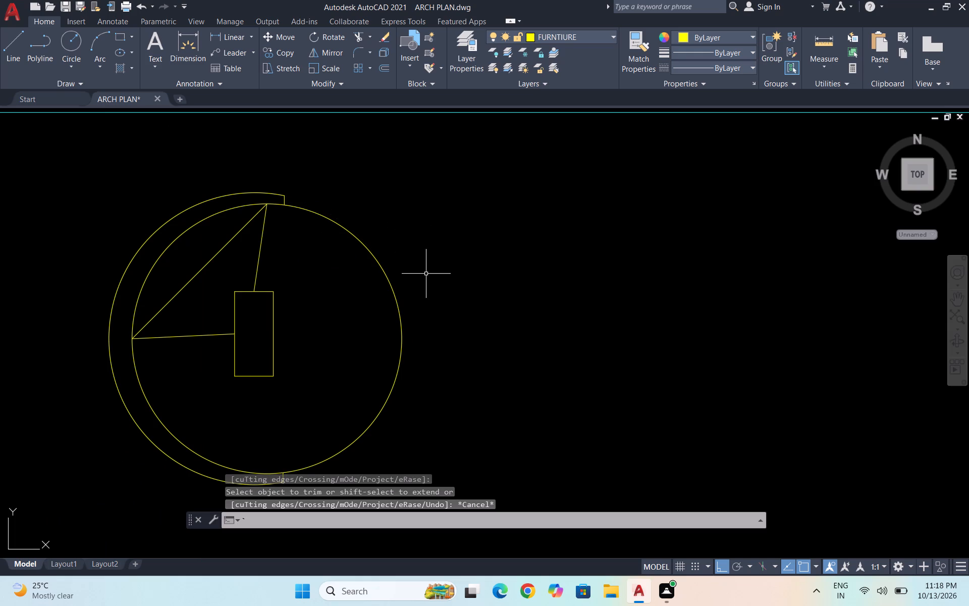
pyautogui.press('Escape')
# Copy the complete circular fixture to a spot below and slightly right of the original, with Ortho turned off.
pyautogui.scroll(-2, 221, 339)
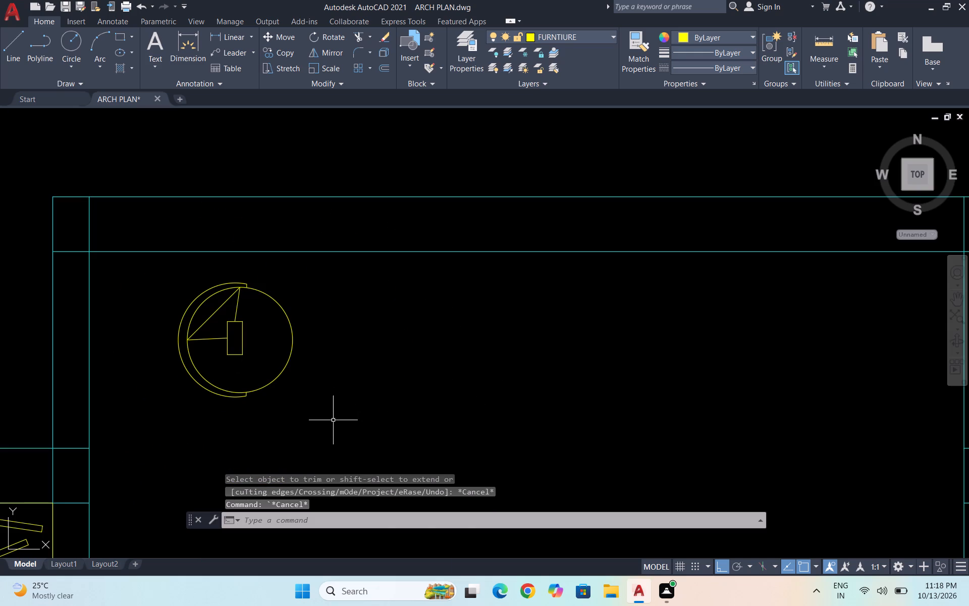
pyautogui.click(333, 420)
pyautogui.click(174, 280)
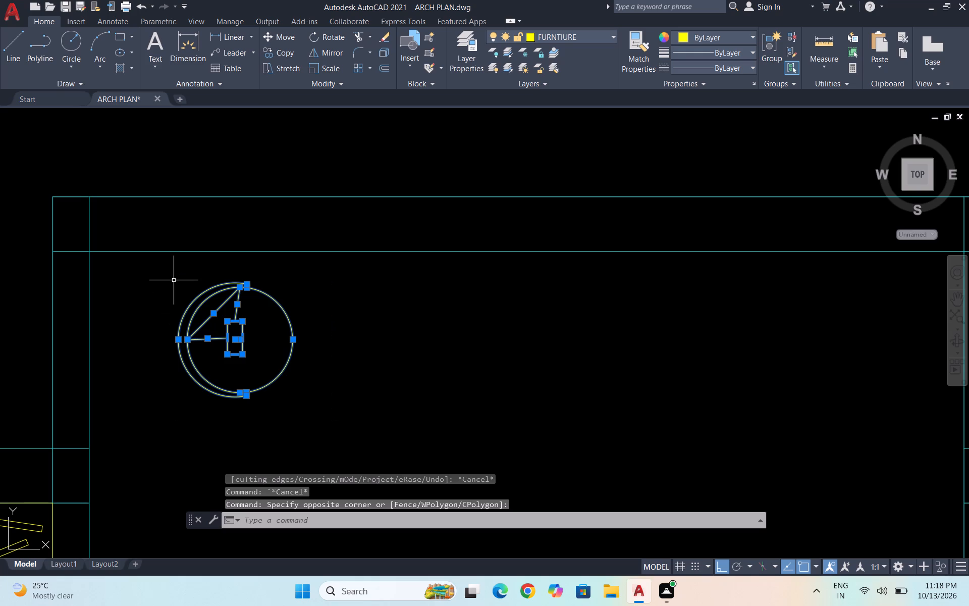
pyautogui.write('CO')
pyautogui.press('Return')
pyautogui.scroll(-1, 186, 283)
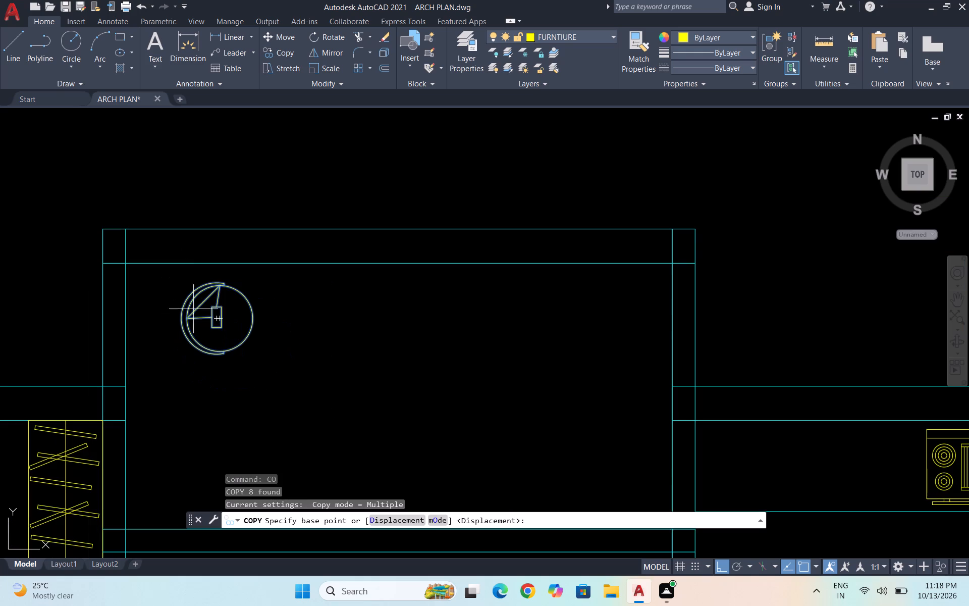
pyautogui.click(215, 327)
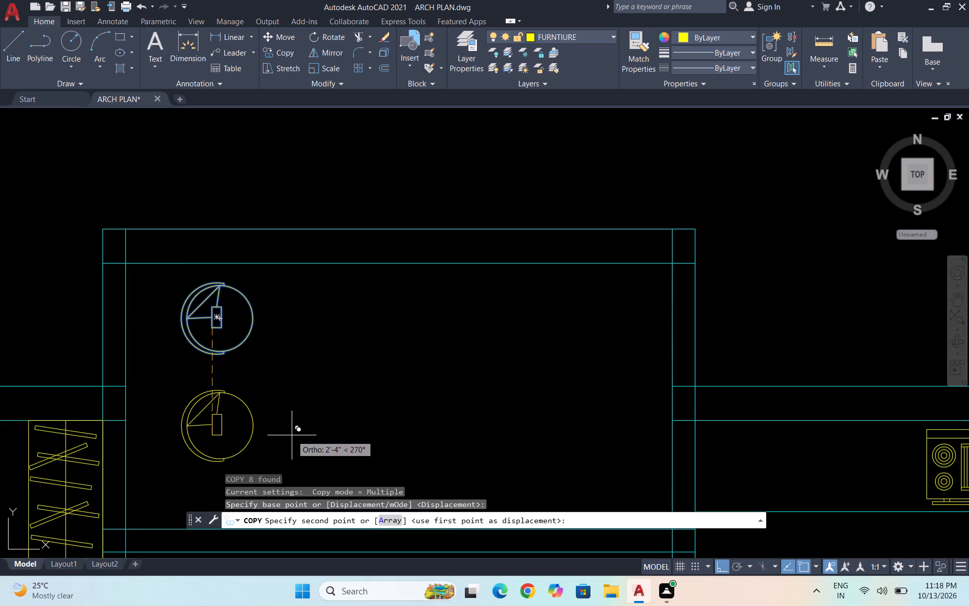
pyautogui.press('F8')
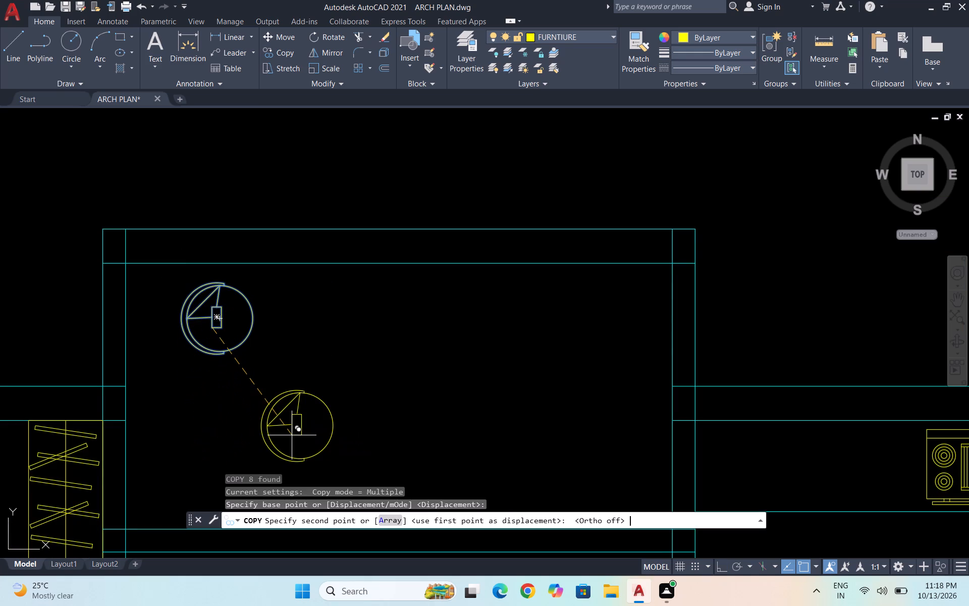
pyautogui.click(273, 460)
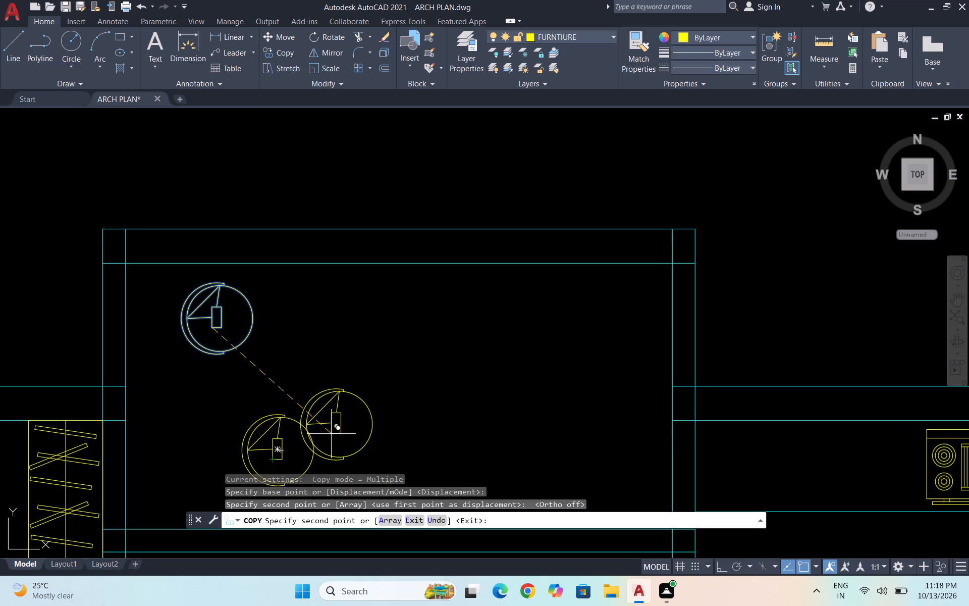
pyautogui.press('Escape')
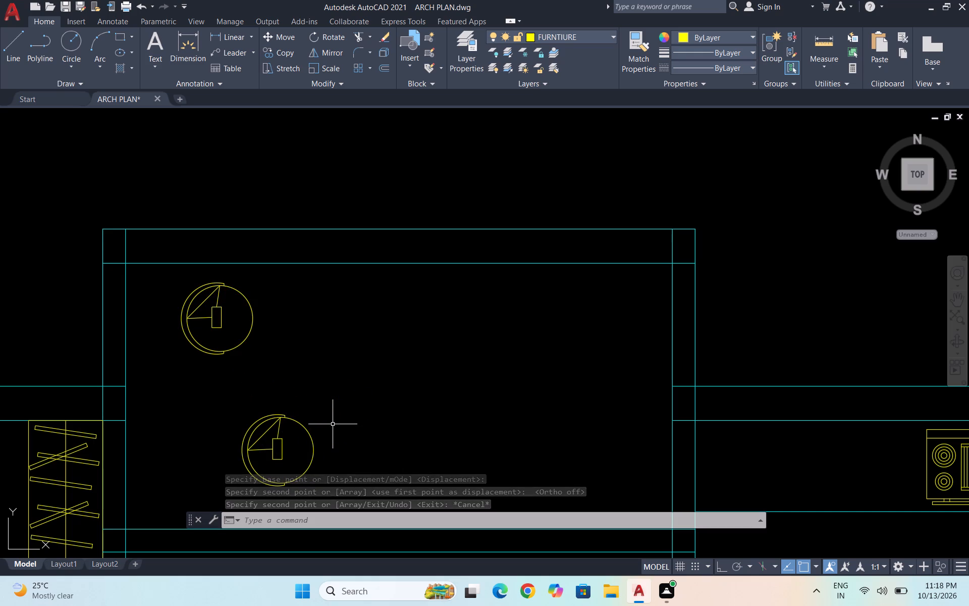
# Copy only the lower fixture's inner circle to the open space up and to its right.
pyautogui.click(307, 431)
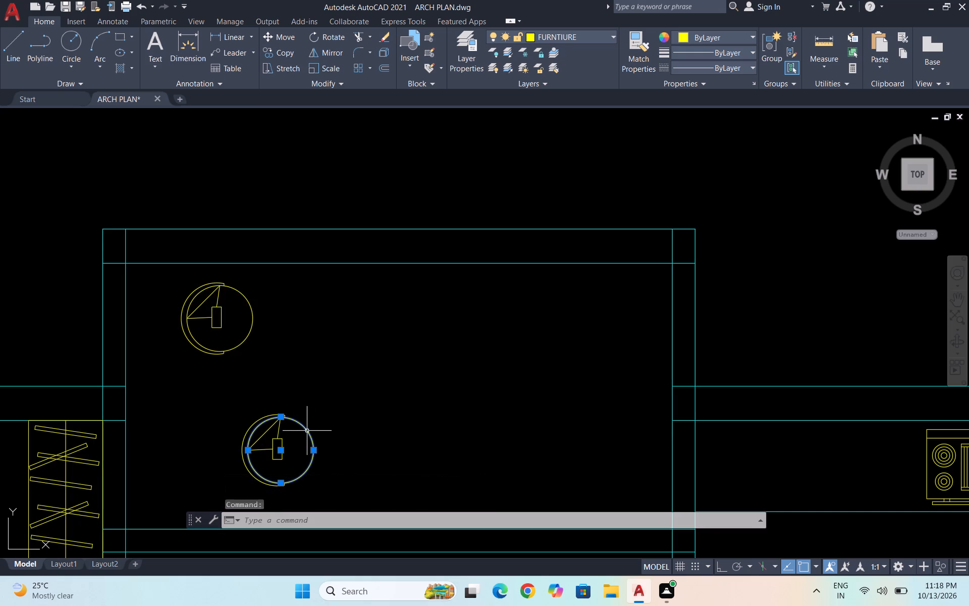
pyautogui.write('CO')
pyautogui.press('Return')
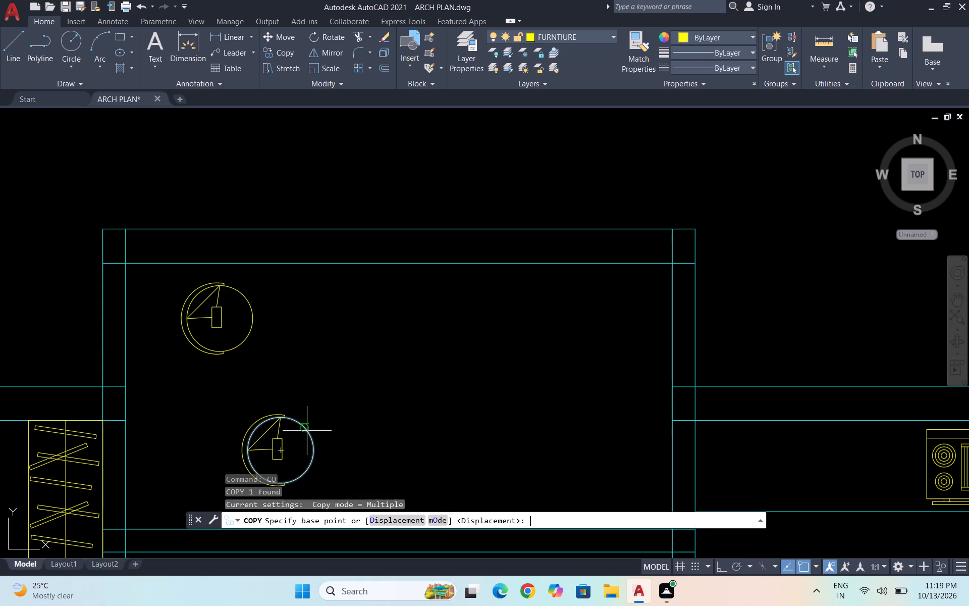
pyautogui.click(278, 453)
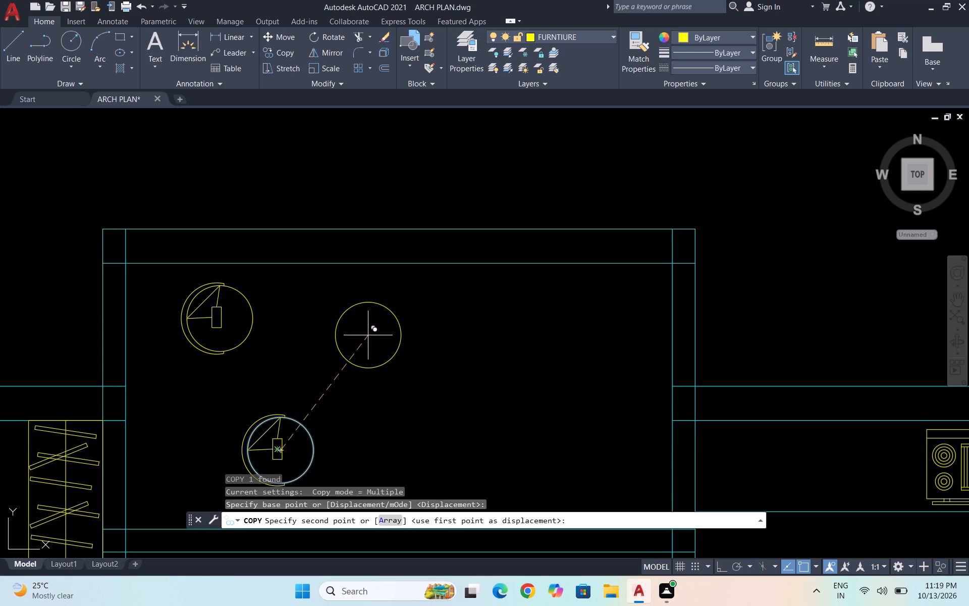
pyautogui.click(358, 349)
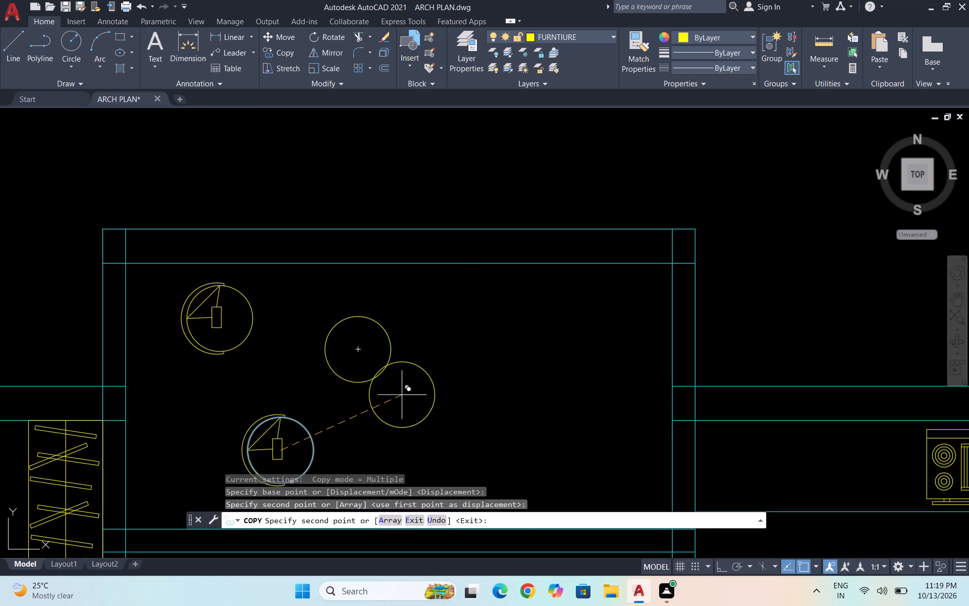
pyautogui.press('Escape')
# Open the Blocks collection of Home - Space Planner.dwg in DesignCenter's sample drawings.
pyautogui.scroll(-2, 300, 444)
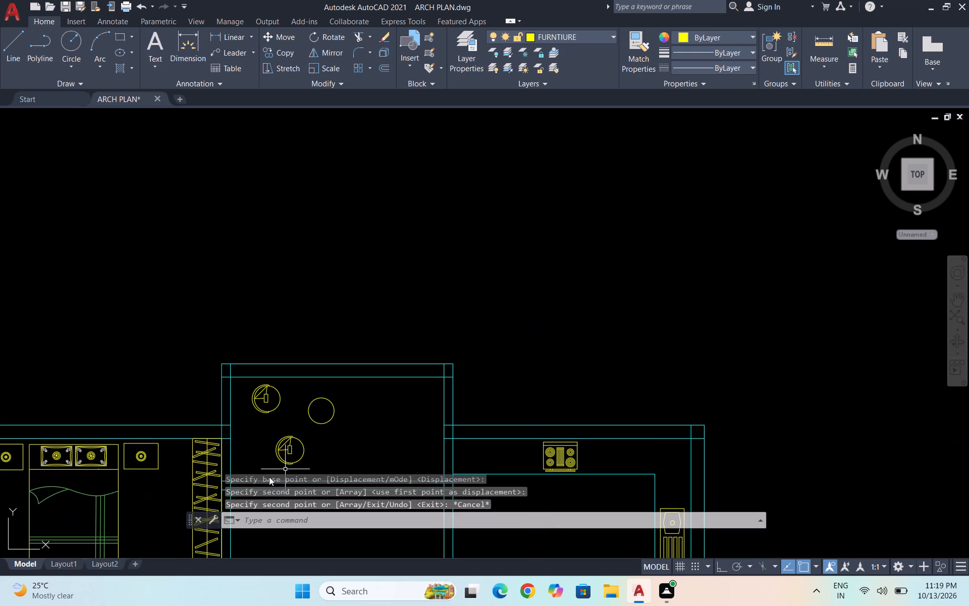
pyautogui.scroll(-2, 292, 366)
pyautogui.scroll(-3, 342, 368)
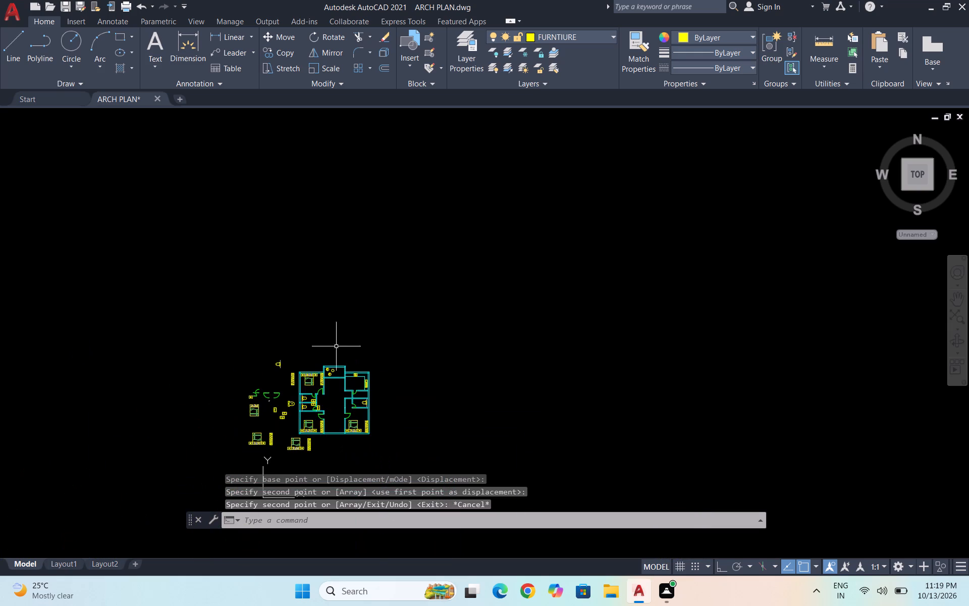
pyautogui.scroll(2, 337, 431)
pyautogui.scroll(1, 327, 366)
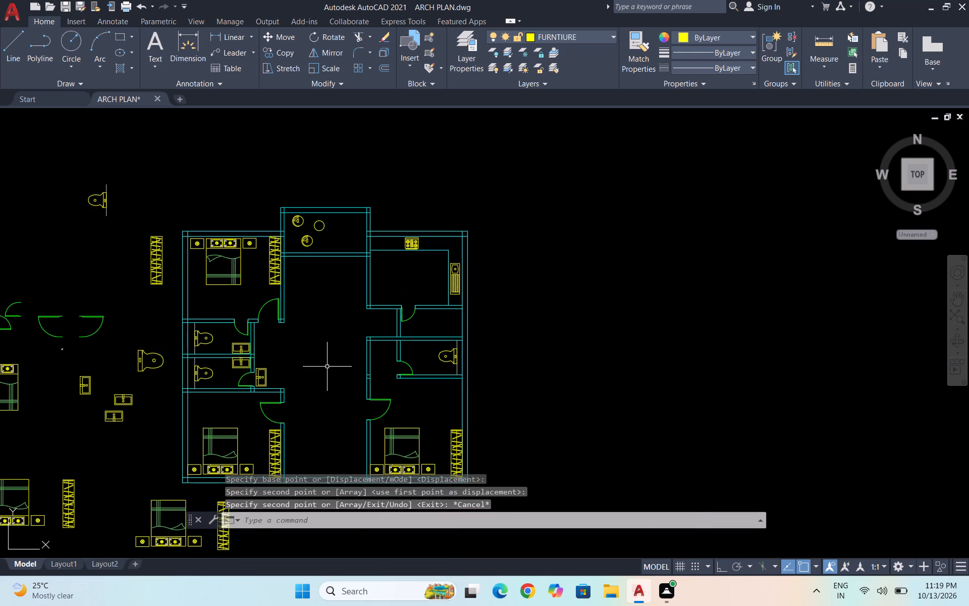
pyautogui.write('DC')
pyautogui.press('Return')
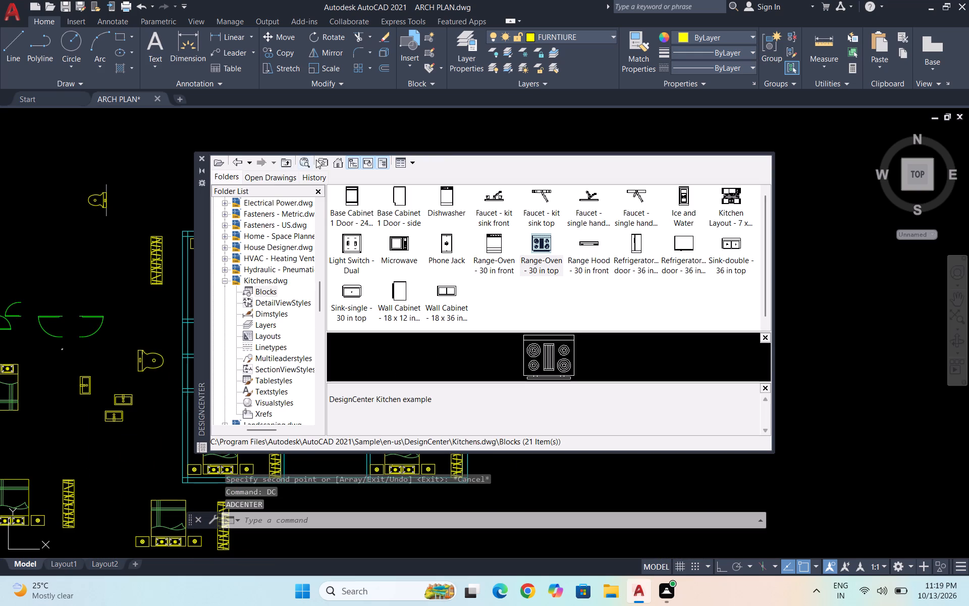
pyautogui.click(332, 164)
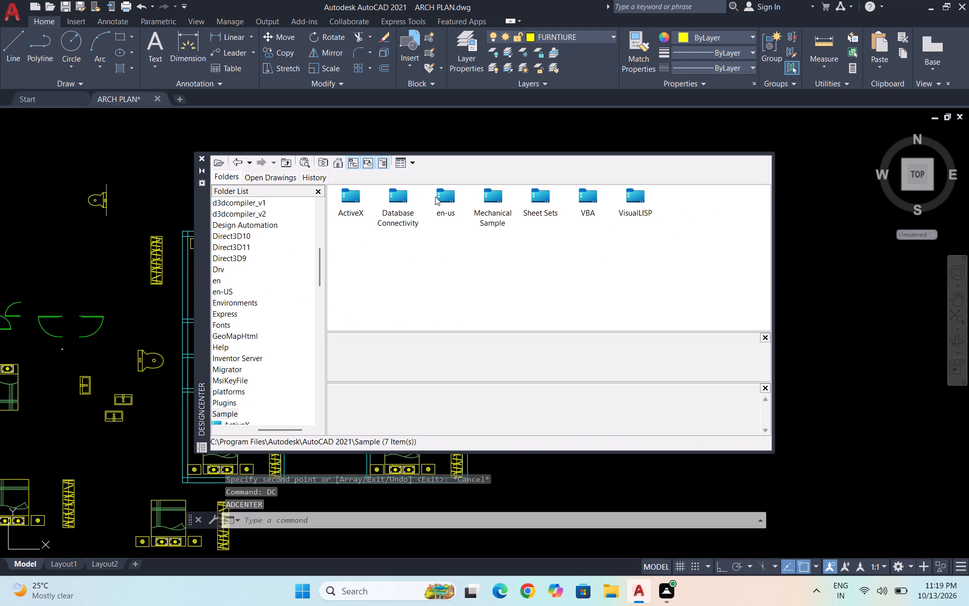
pyautogui.doubleClick(444, 192)
pyautogui.doubleClick(361, 198)
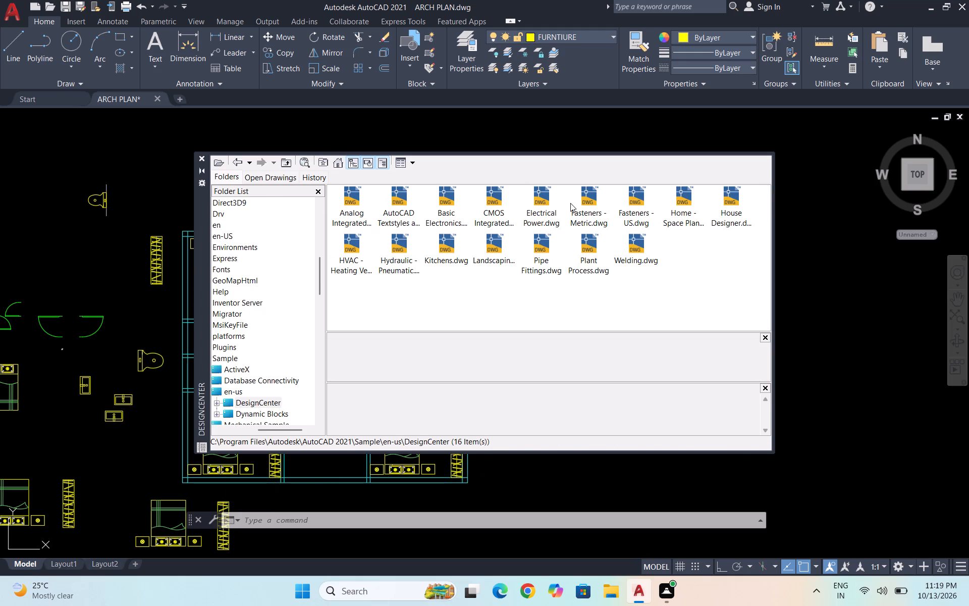
pyautogui.doubleClick(688, 190)
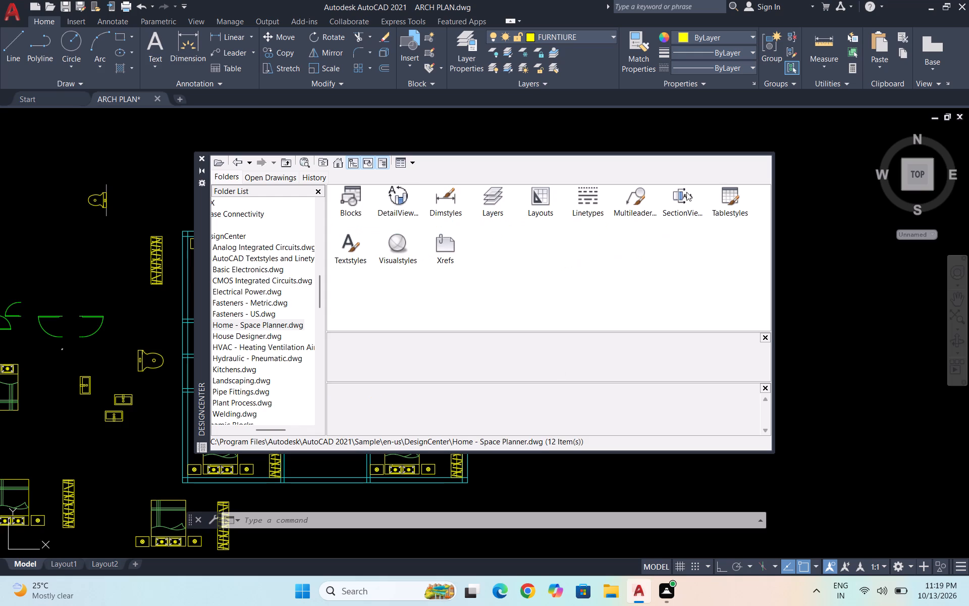
pyautogui.doubleClick(353, 203)
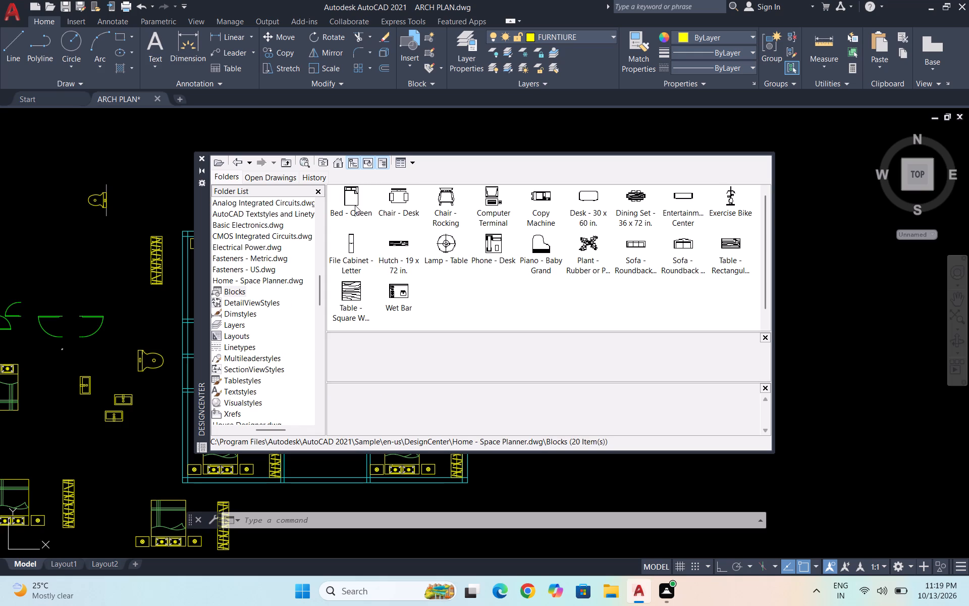
# Insert the Sofa - Roundback 7 ft. block at scale 1 and rotation 0 in the empty area right of the plan, and close DesignCenter.
pyautogui.doubleClick(637, 249)
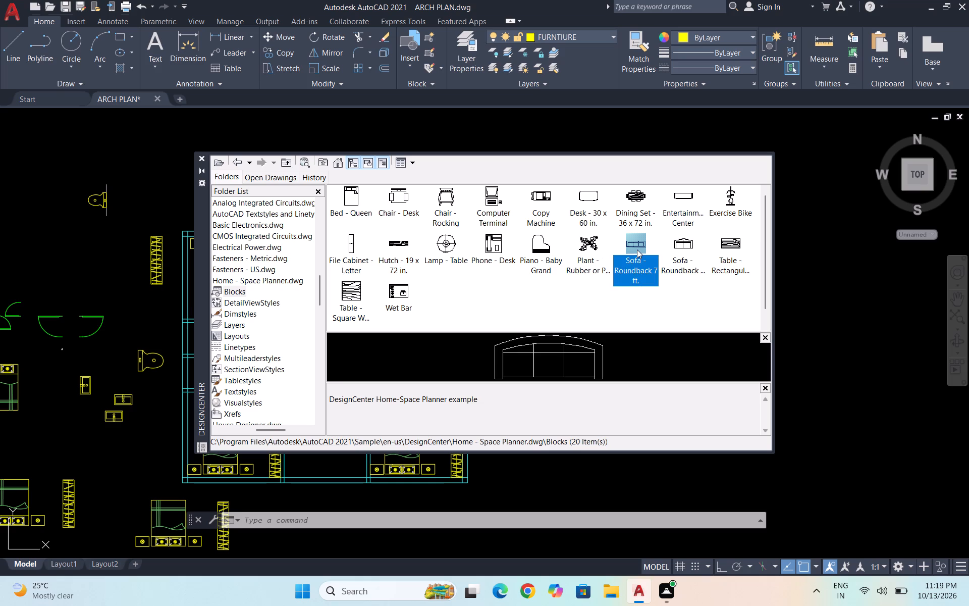
pyautogui.click(556, 380)
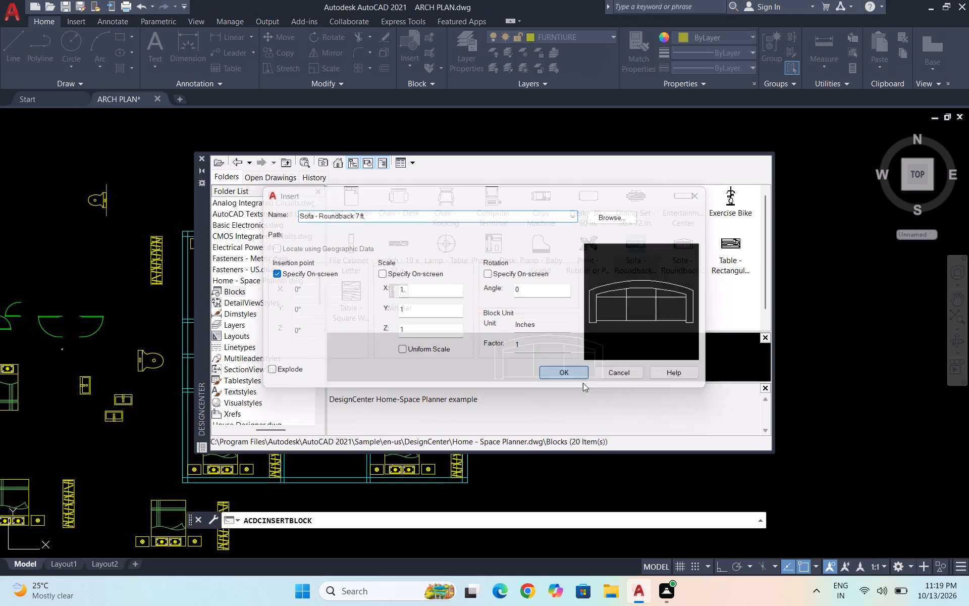
pyautogui.click(820, 315)
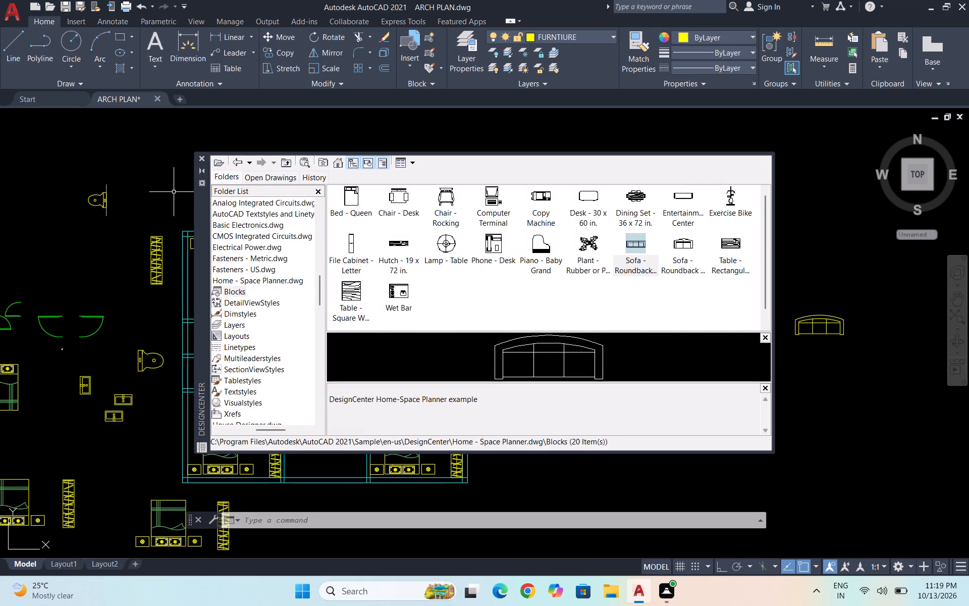
pyautogui.click(201, 157)
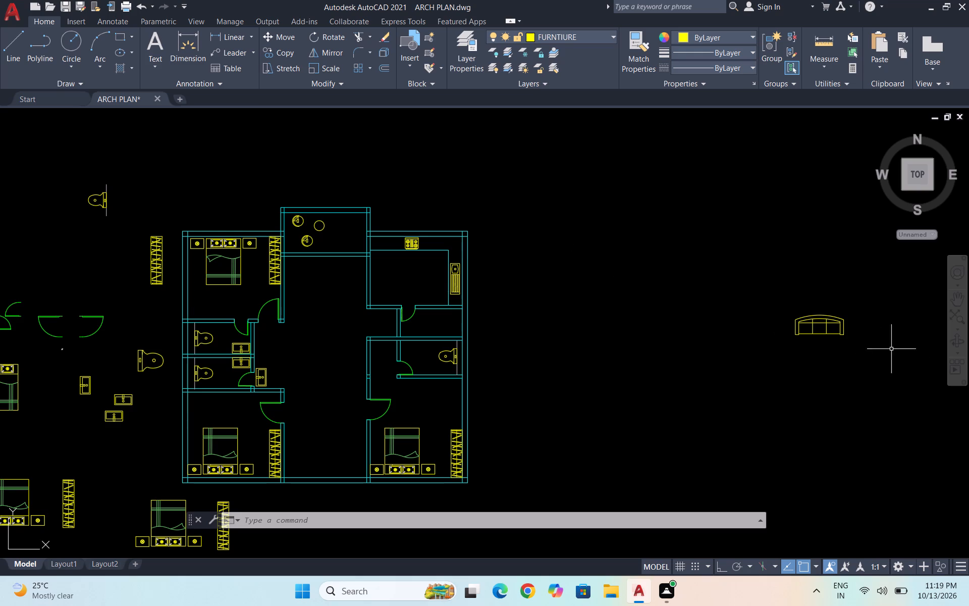
# Rotate the inserted roundback sofa a quarter turn clockwise with Ortho on, so its curved back faces right.
pyautogui.moveTo(877, 363); pyautogui.dragTo(869, 364)
pyautogui.click(740, 283)
pyautogui.write('RO')
pyautogui.press('Return')
pyautogui.click(824, 336)
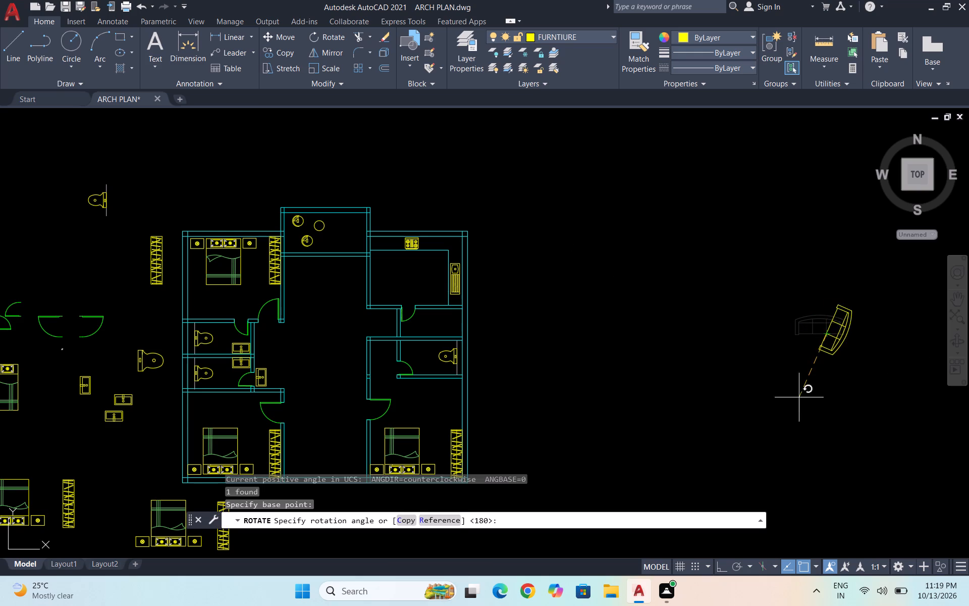
pyautogui.press('F8')
pyautogui.click(817, 436)
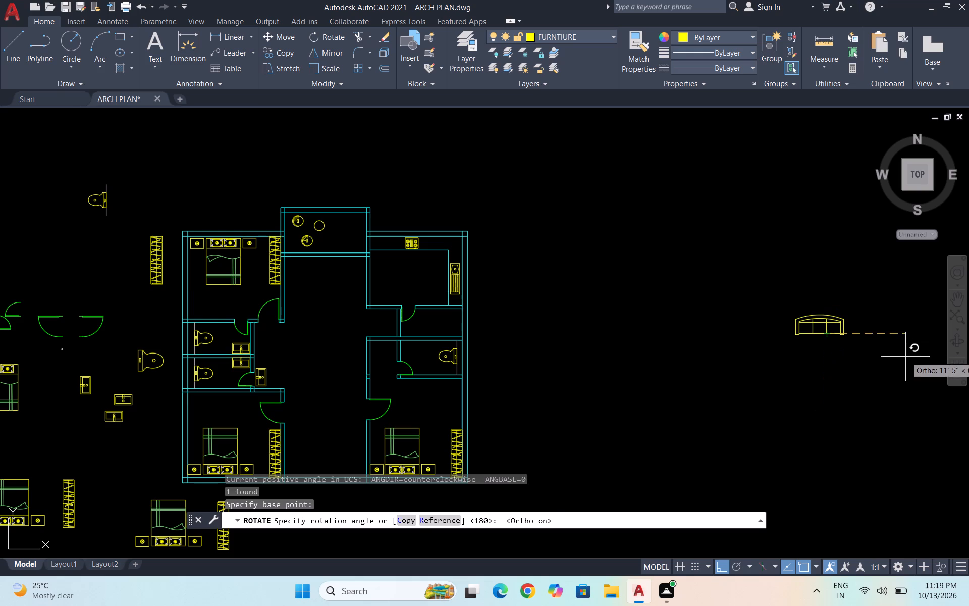
pyautogui.click(818, 482)
# Copy the rotated sofa into the upper part of the central hall beside the kitchen wall, with Ortho turned off.
pyautogui.click(876, 377)
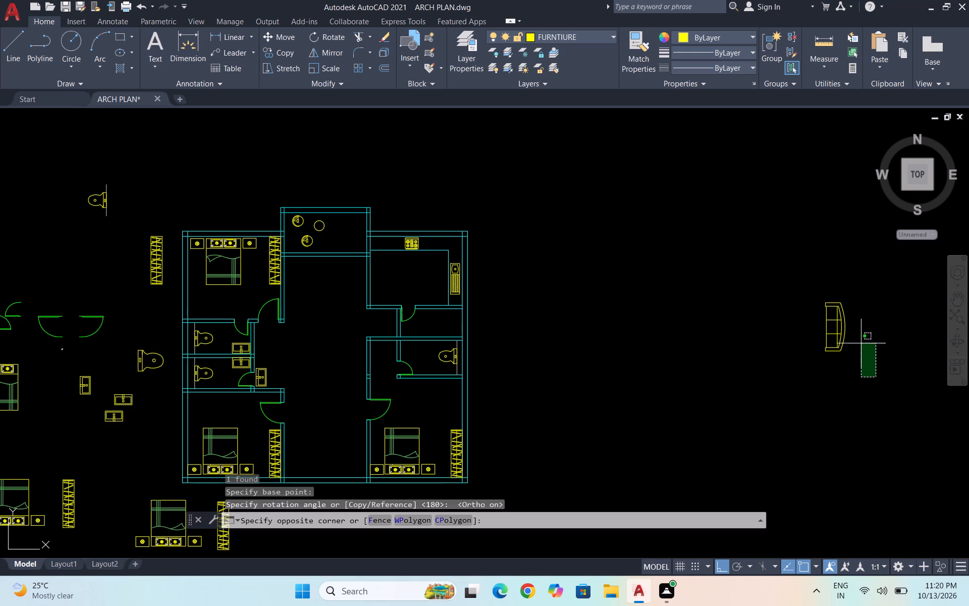
pyautogui.click(806, 277)
pyautogui.write('CO')
pyautogui.press('Return')
pyautogui.click(848, 325)
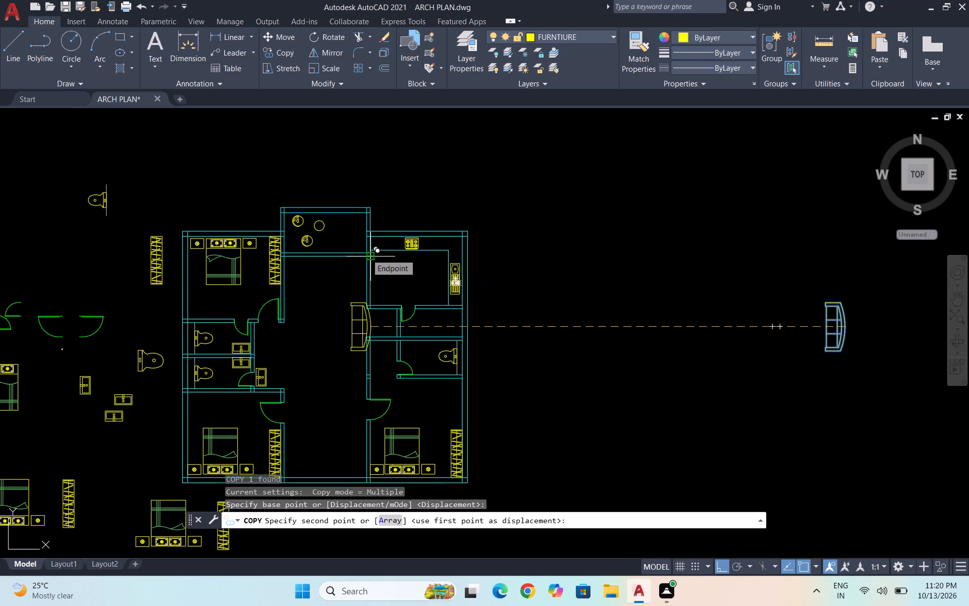
pyautogui.press('F8')
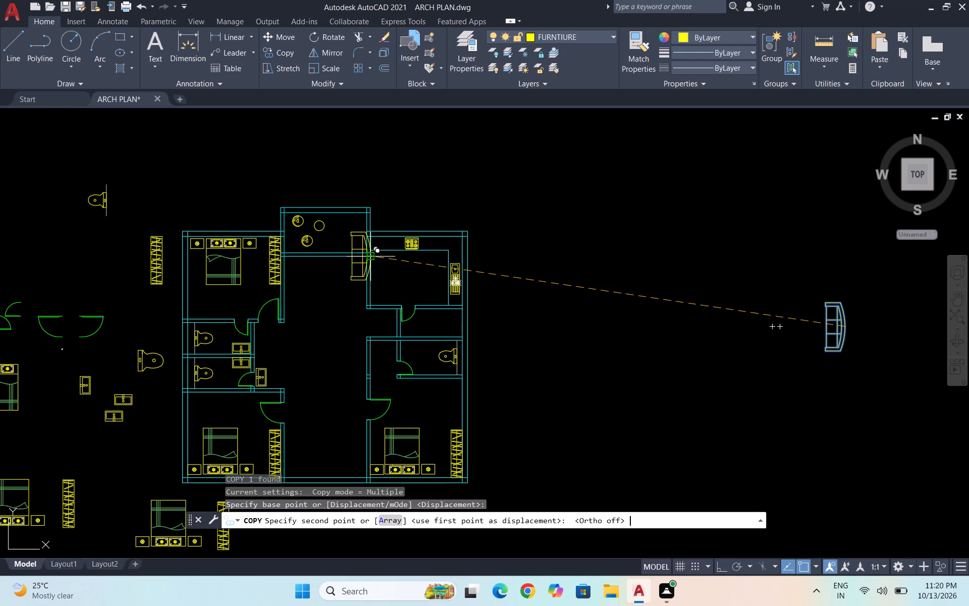
pyautogui.scroll(2, 348, 288)
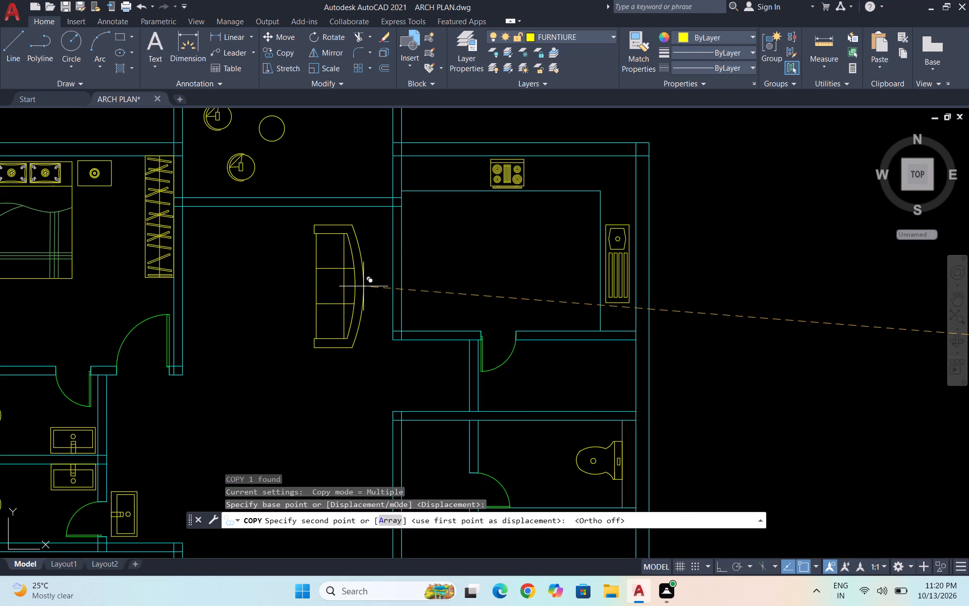
pyautogui.click(378, 283)
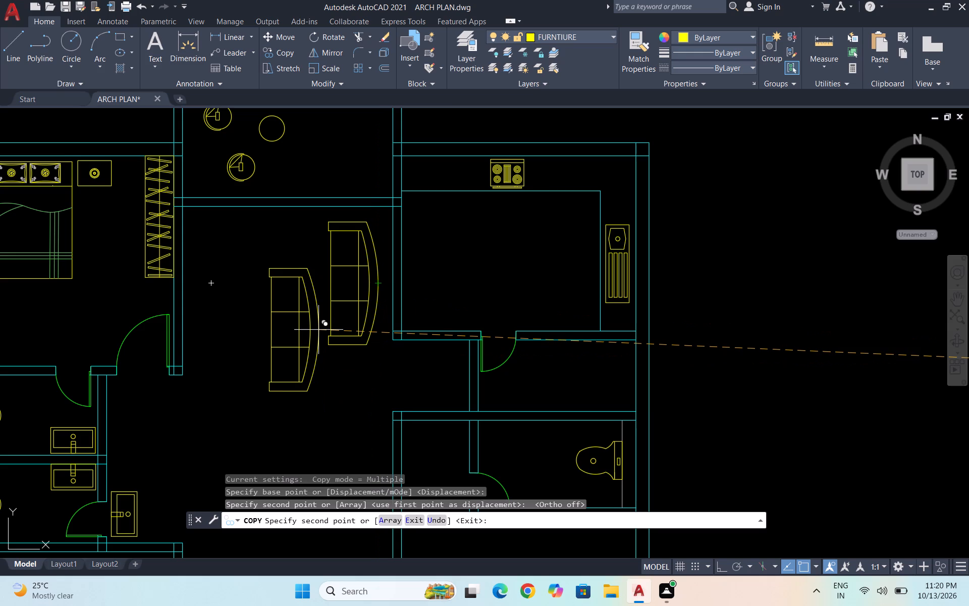
pyautogui.press('Escape')
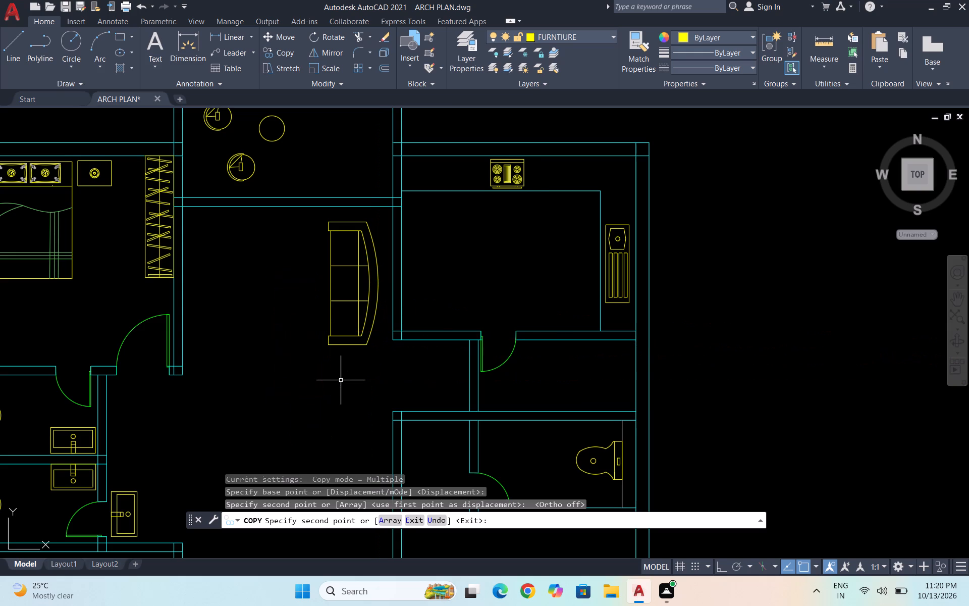
# Look through the Blocks collection of House Designer.dwg in DesignCenter, and return to the list of sample drawings.
pyautogui.scroll(-3, 324, 362)
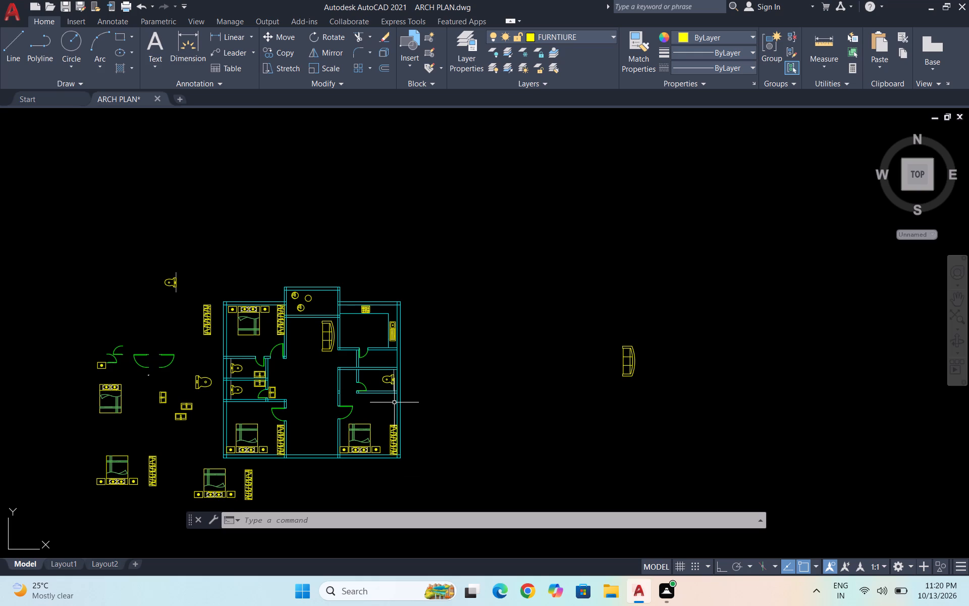
pyautogui.write('DC')
pyautogui.press('Return')
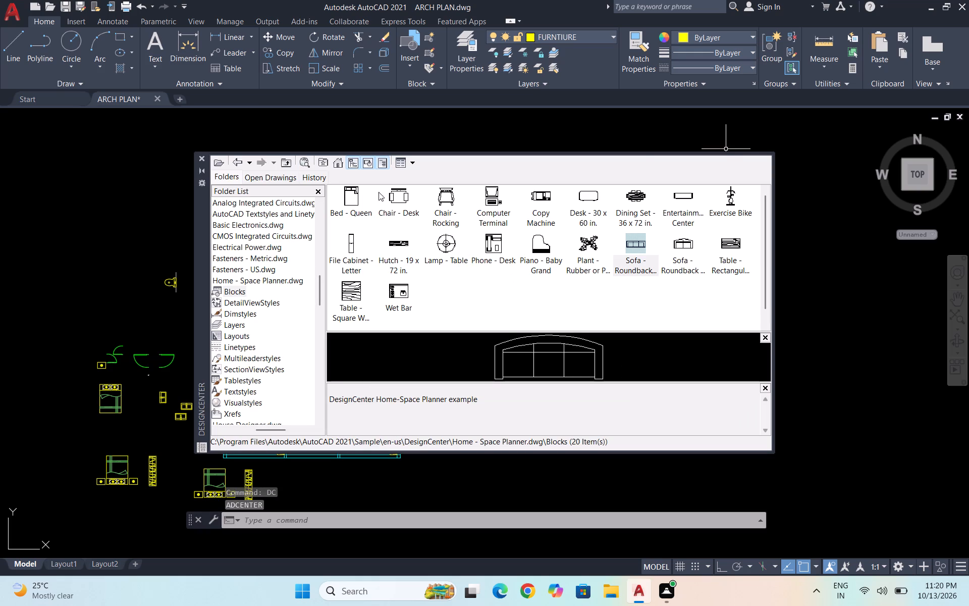
pyautogui.click(334, 165)
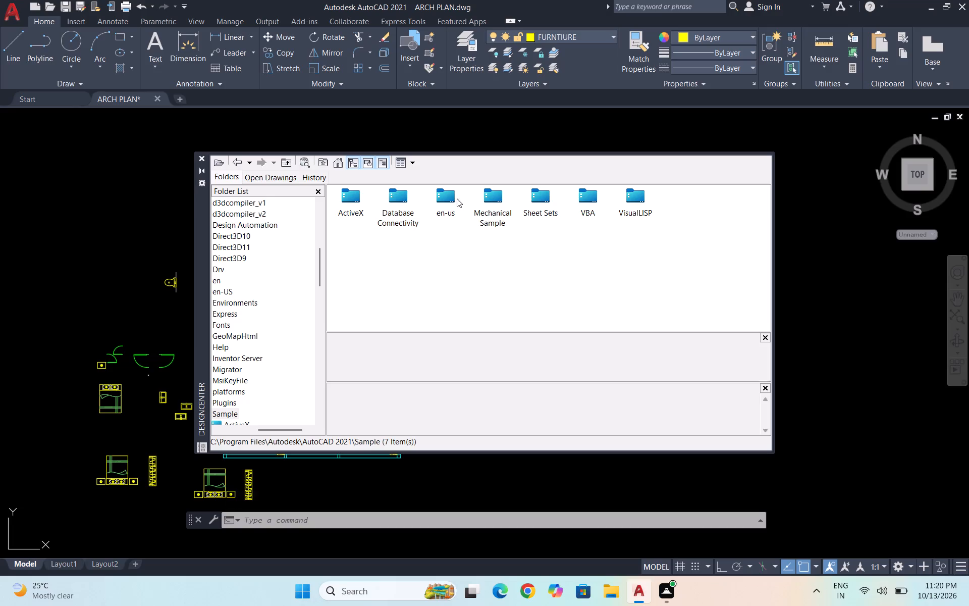
pyautogui.doubleClick(455, 196)
pyautogui.doubleClick(359, 196)
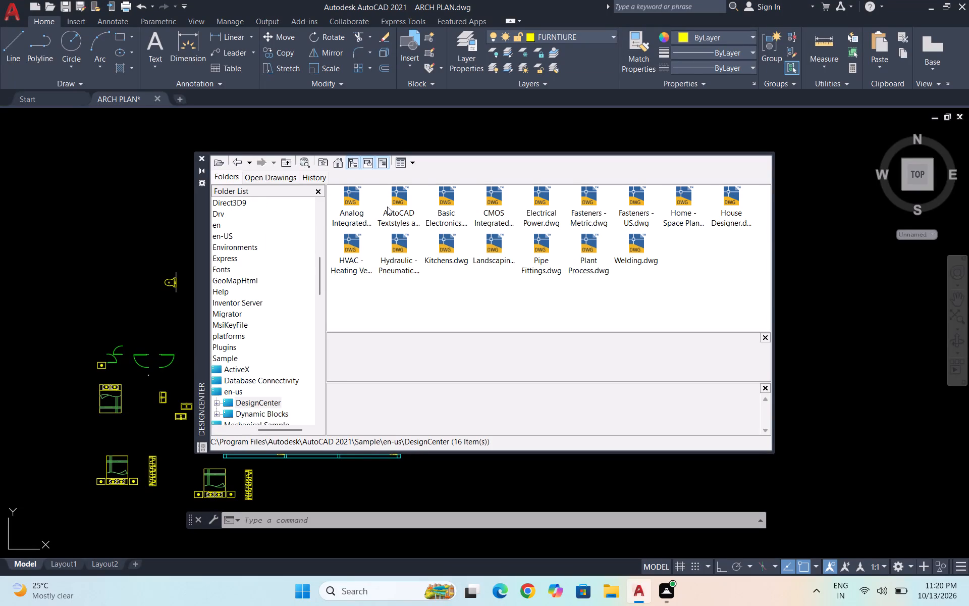
pyautogui.doubleClick(724, 204)
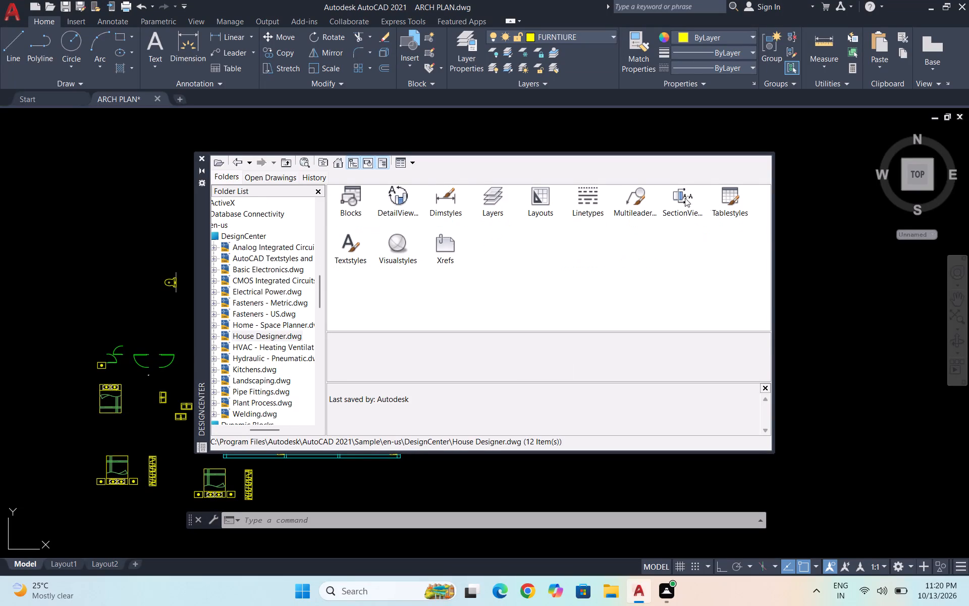
pyautogui.doubleClick(362, 195)
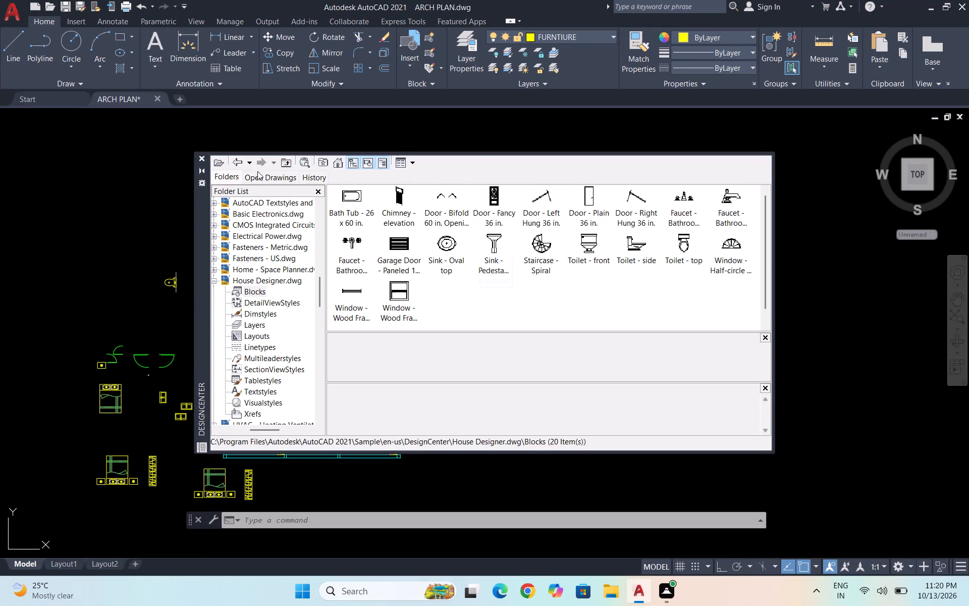
pyautogui.click(235, 164)
pyautogui.click(235, 164)
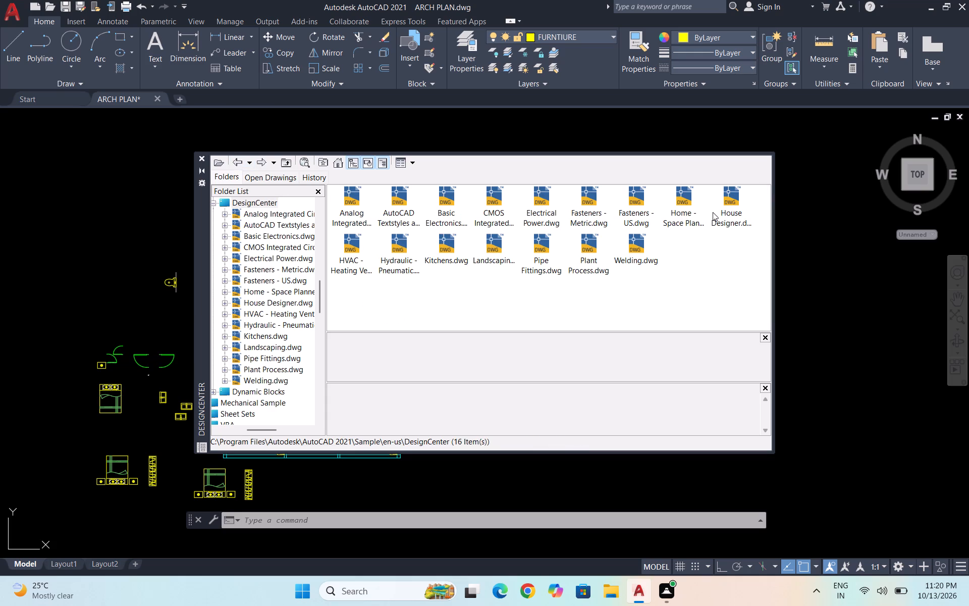
# Insert the Dining Set - 36 x 72 in. block from Home - Space Planner.dwg at scale 1, rotation 0, right of the outside sofa, and close DesignCenter.
pyautogui.doubleClick(692, 200)
pyautogui.doubleClick(361, 198)
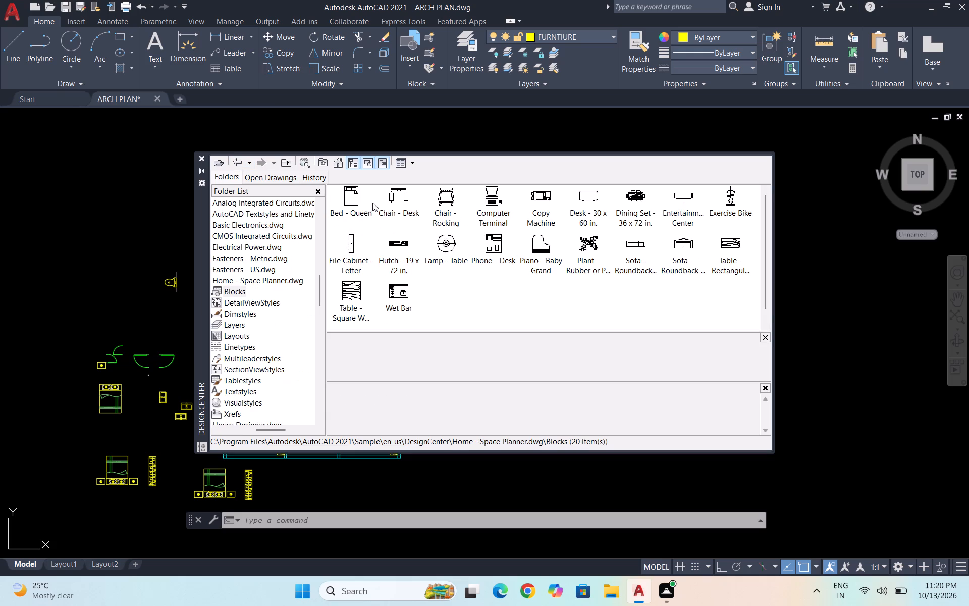
pyautogui.doubleClick(639, 202)
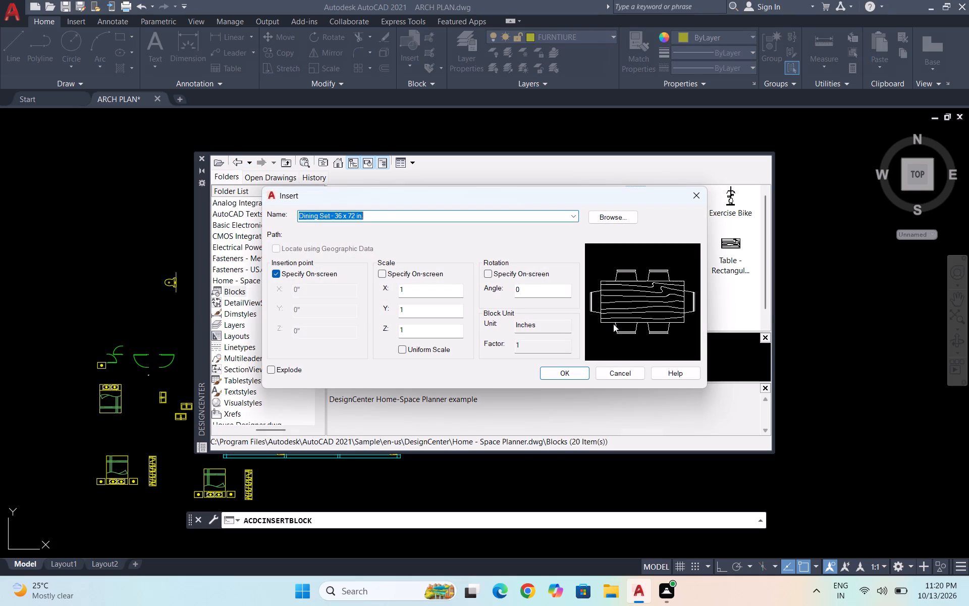
pyautogui.click(563, 375)
pyautogui.click(814, 363)
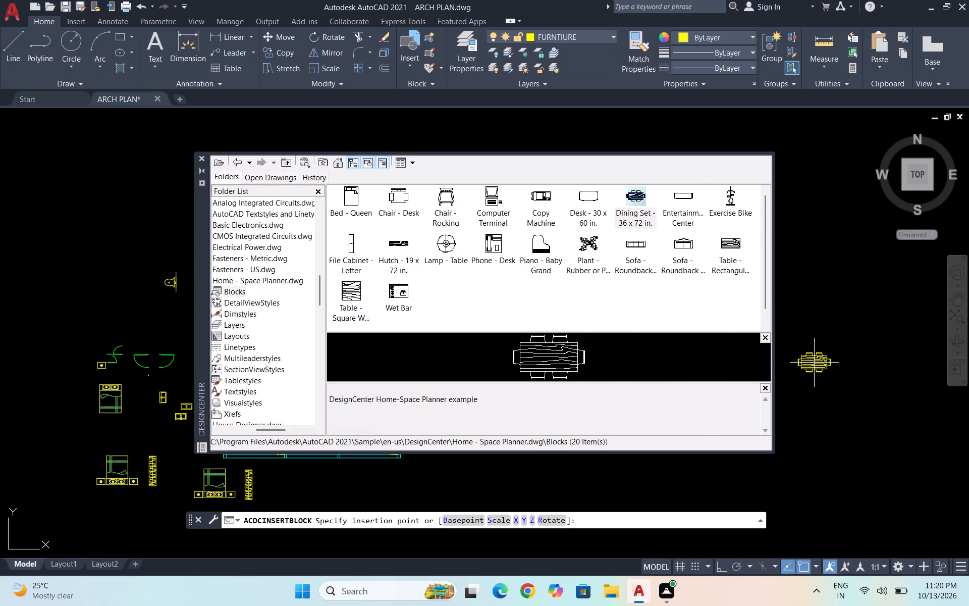
pyautogui.click(203, 158)
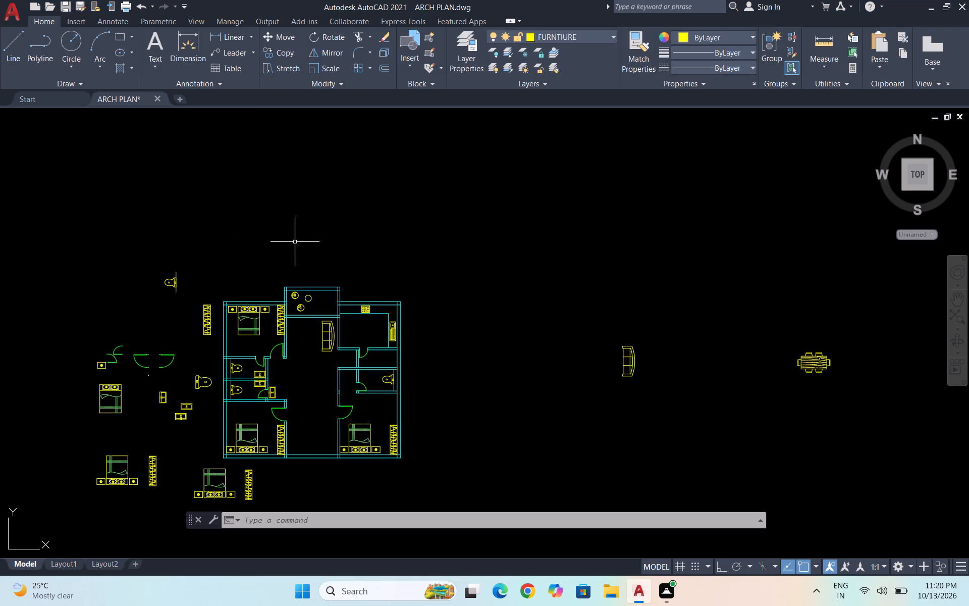
# Copy the dining set into the middle of the central hall, below the sofa.
pyautogui.moveTo(846, 384); pyautogui.dragTo(835, 376)
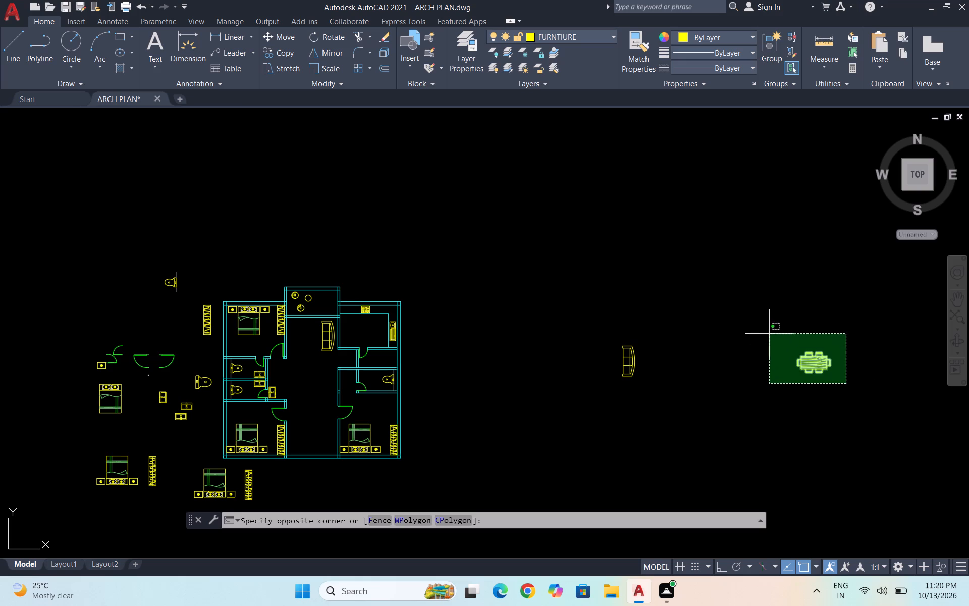
pyautogui.click(764, 310)
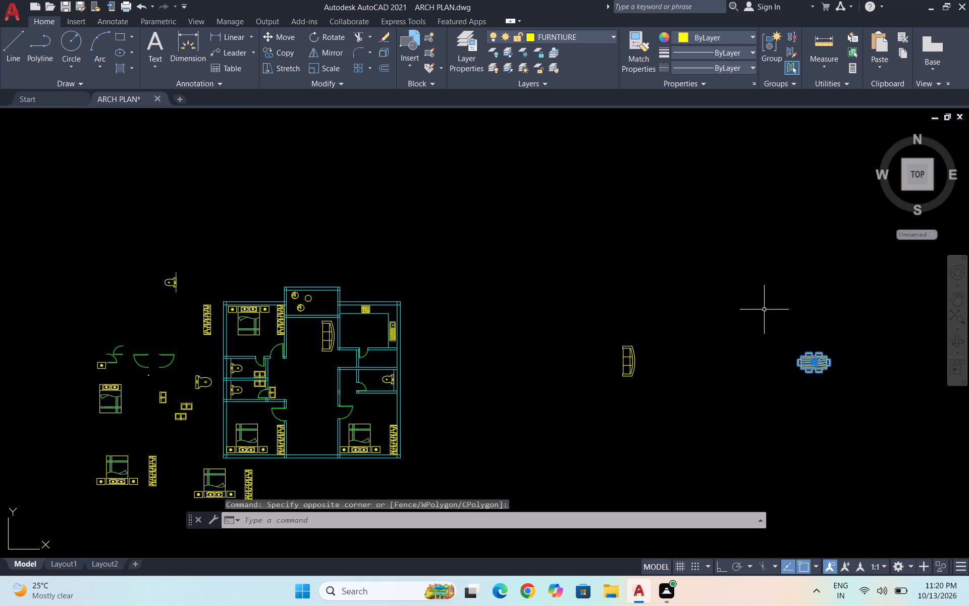
pyautogui.write('CO')
pyautogui.press('Return')
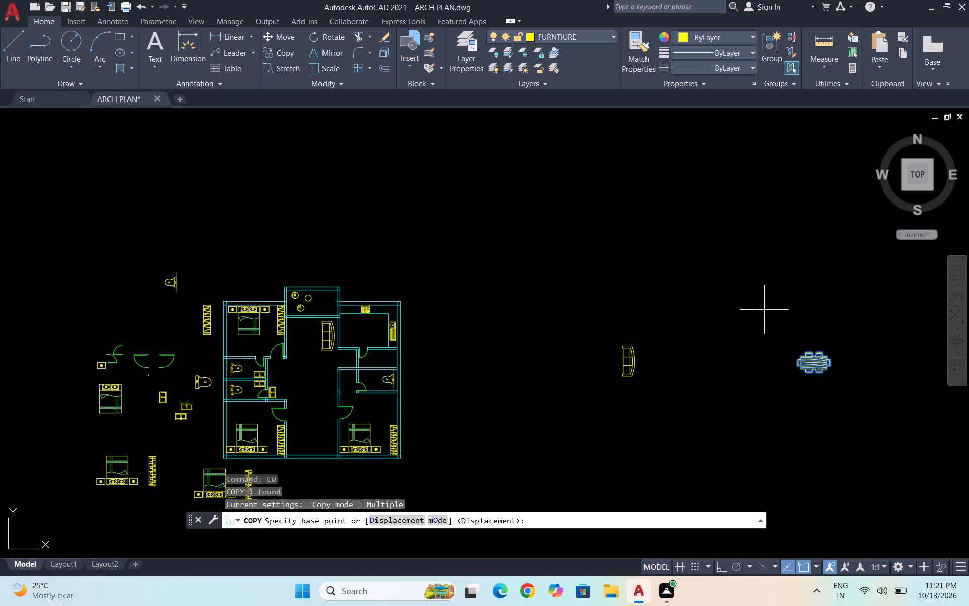
pyautogui.click(817, 363)
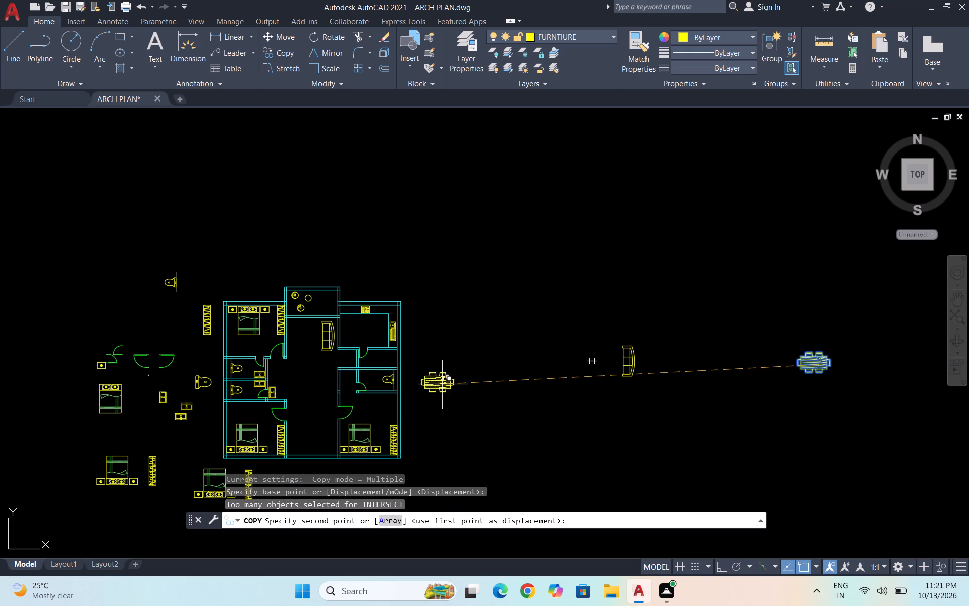
pyautogui.scroll(2, 318, 383)
pyautogui.click(306, 382)
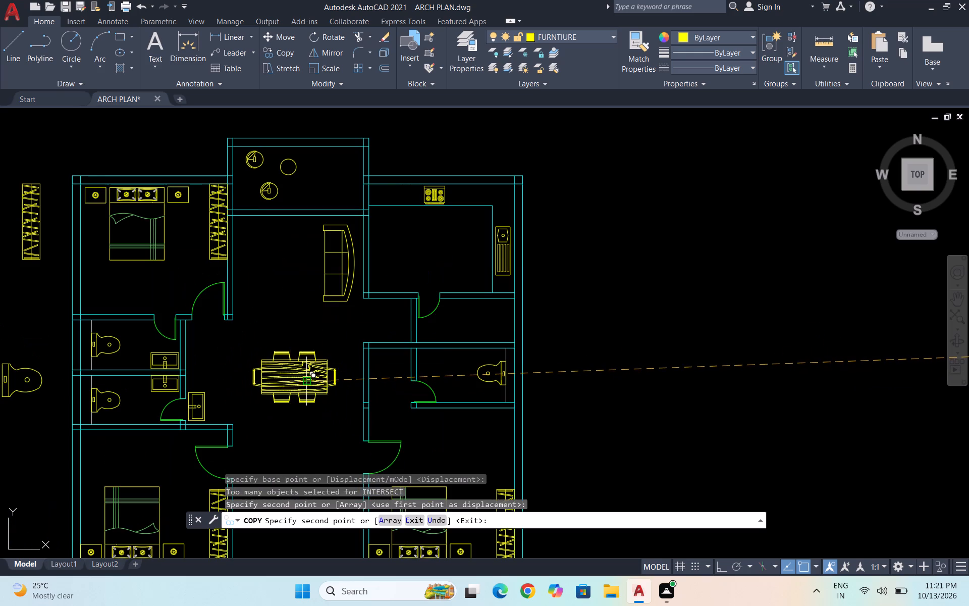
pyautogui.scroll(-1, 322, 323)
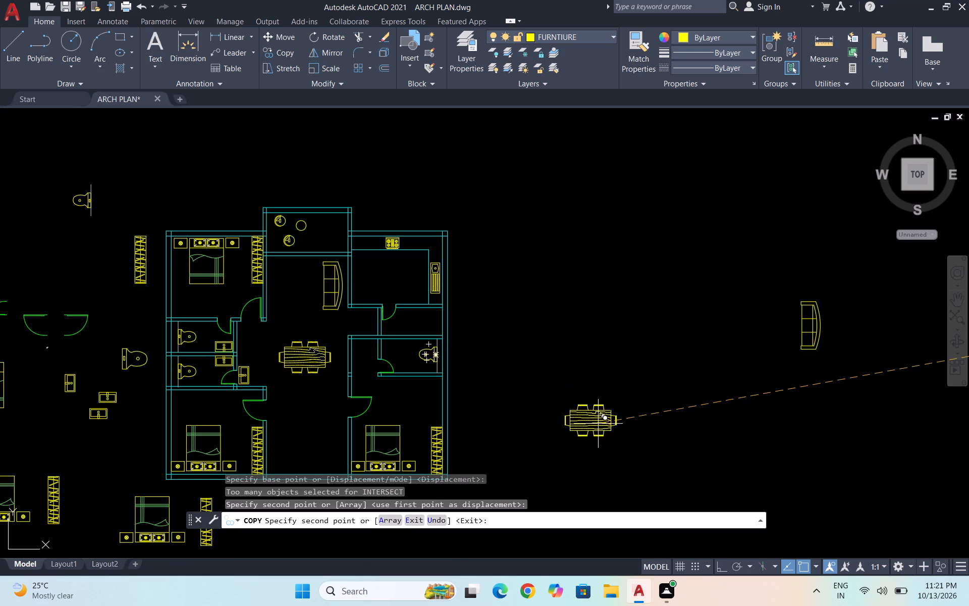
pyautogui.press('Escape')
# Copy the sofa outside the plan to the empty space just right of the lower-right bedroom.
pyautogui.click(872, 389)
pyautogui.click(728, 244)
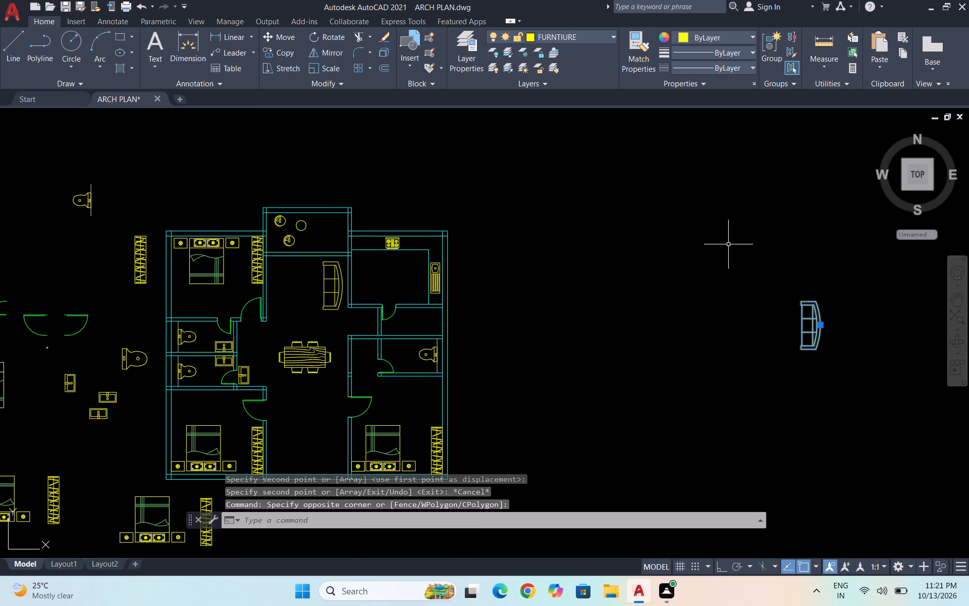
pyautogui.write('CO')
pyautogui.press('Return')
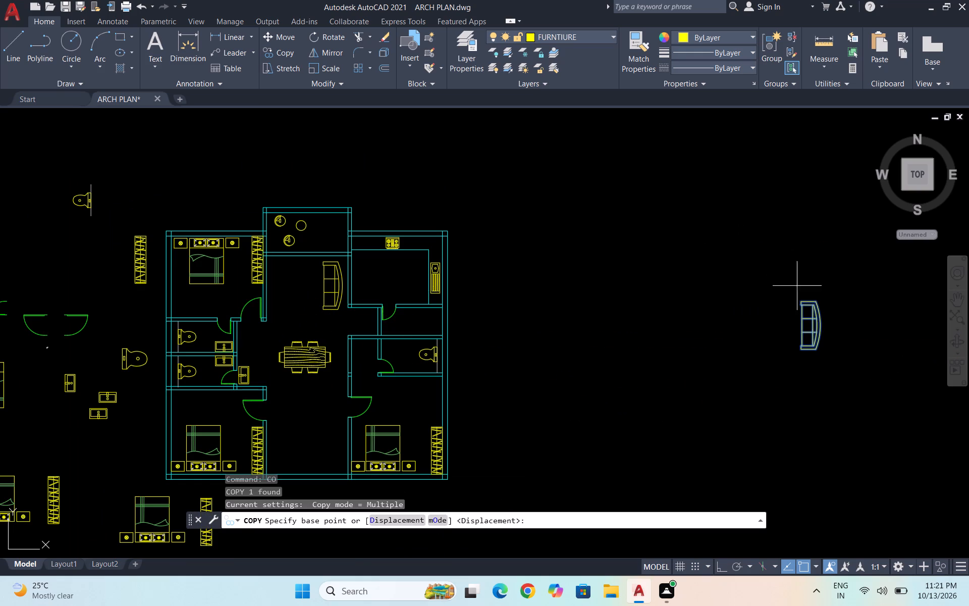
pyautogui.click(822, 318)
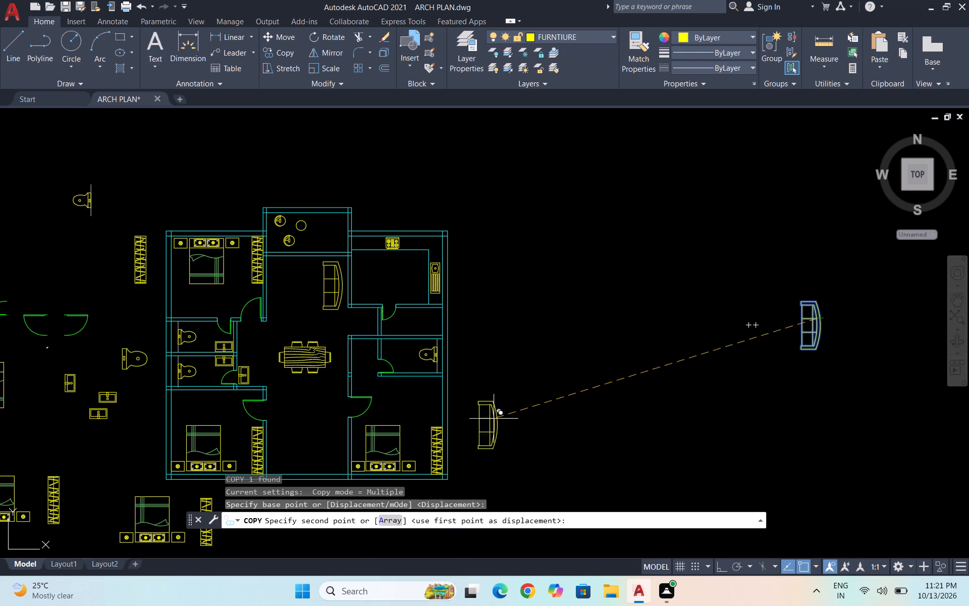
pyautogui.scroll(-1, 378, 406)
pyautogui.scroll(2, 333, 435)
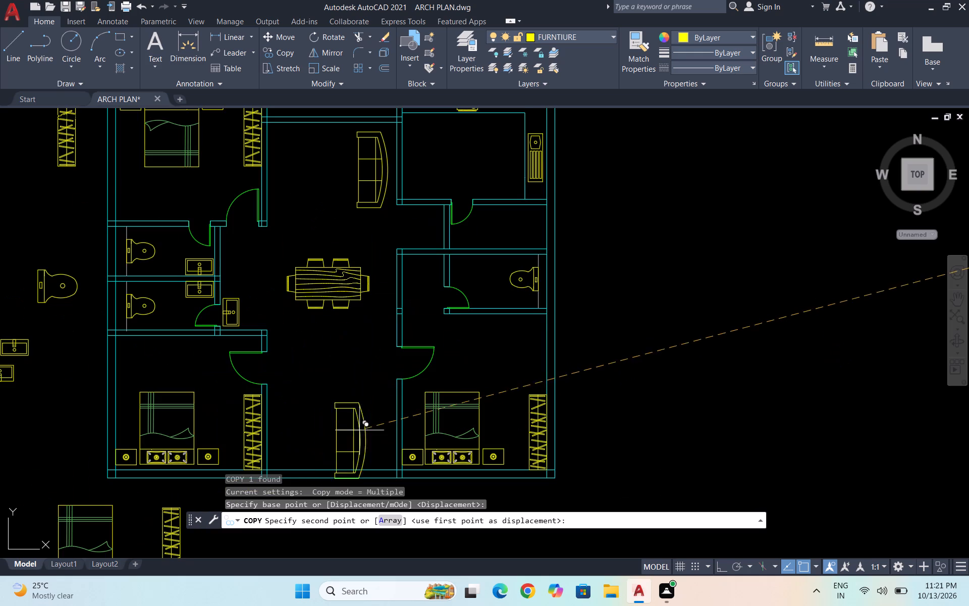
pyautogui.click(653, 370)
pyautogui.press('Escape')
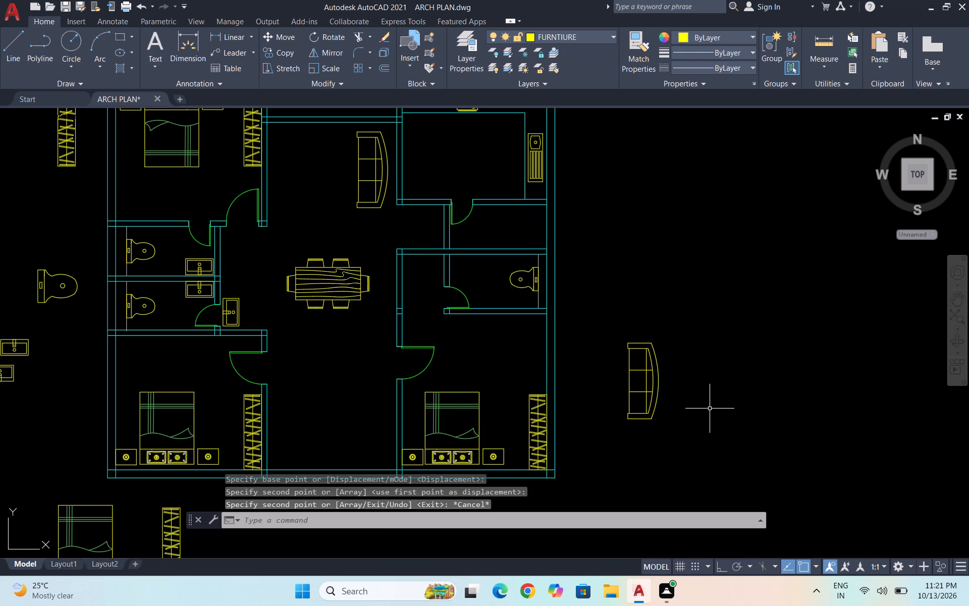
# Scale the new sofa copy beside the lower-right bedroom down freehand to a little over half its size.
pyautogui.moveTo(708, 454); pyautogui.dragTo(691, 449)
pyautogui.click(599, 320)
pyautogui.write('SC')
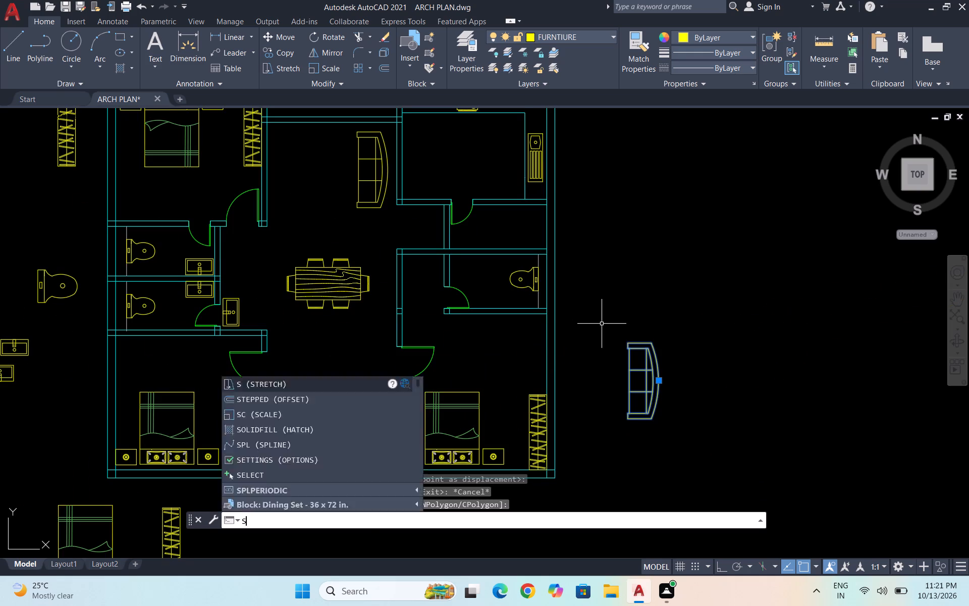
pyautogui.press('Return')
pyautogui.click(661, 389)
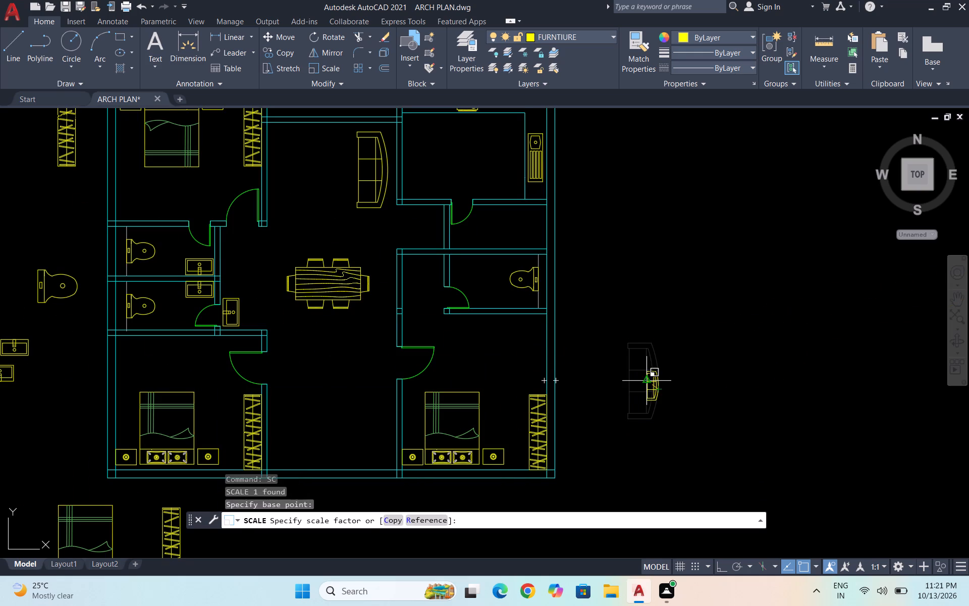
pyautogui.click(645, 366)
# Copy the scaled-down sofa into the lower end of the central hall, beside the lower-right bedroom's wall.
pyautogui.moveTo(669, 440); pyautogui.dragTo(656, 429)
pyautogui.click(621, 324)
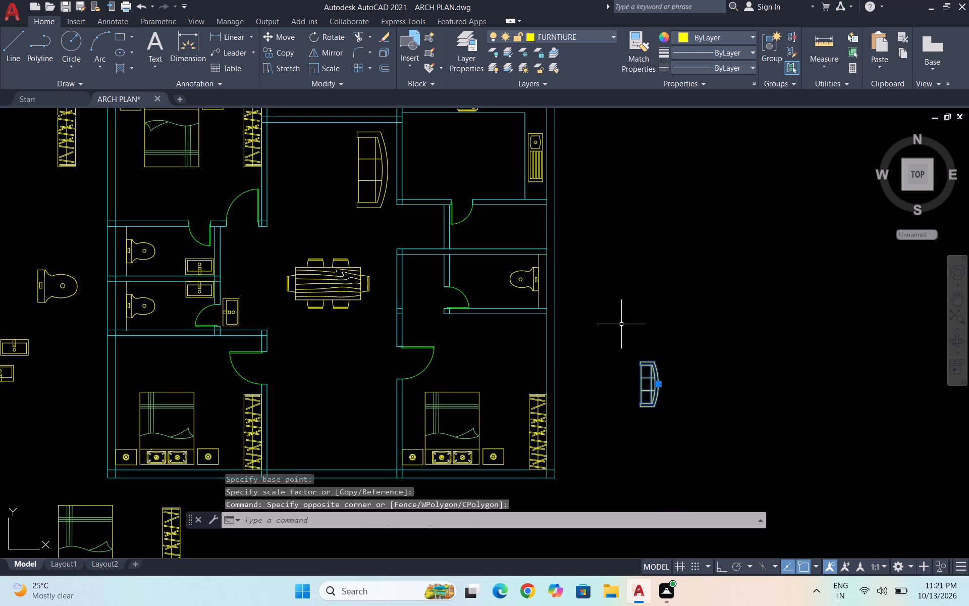
pyautogui.press('c')
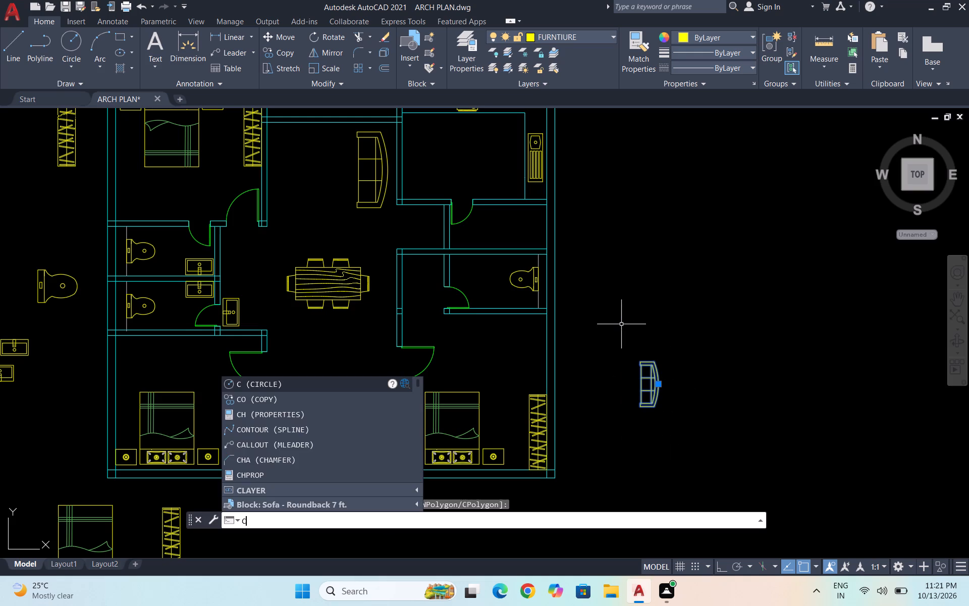
pyautogui.press('o')
pyautogui.press('Return')
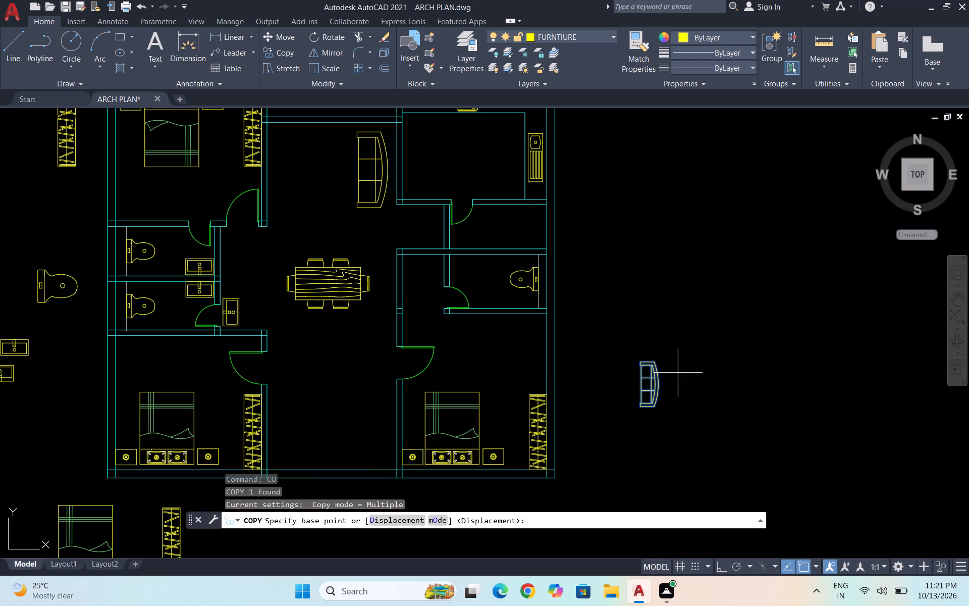
pyautogui.click(654, 385)
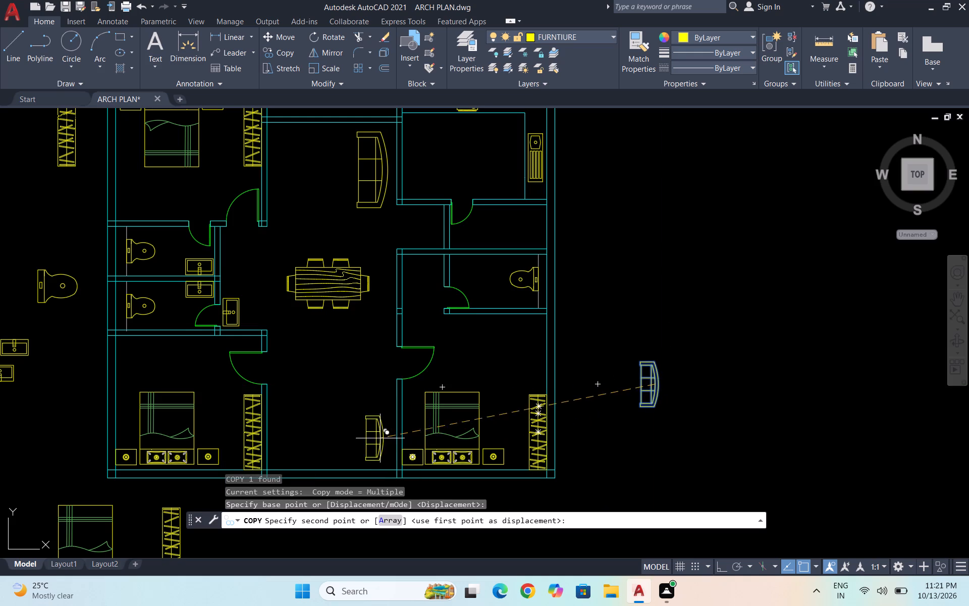
pyautogui.scroll(2, 387, 427)
pyautogui.click(388, 408)
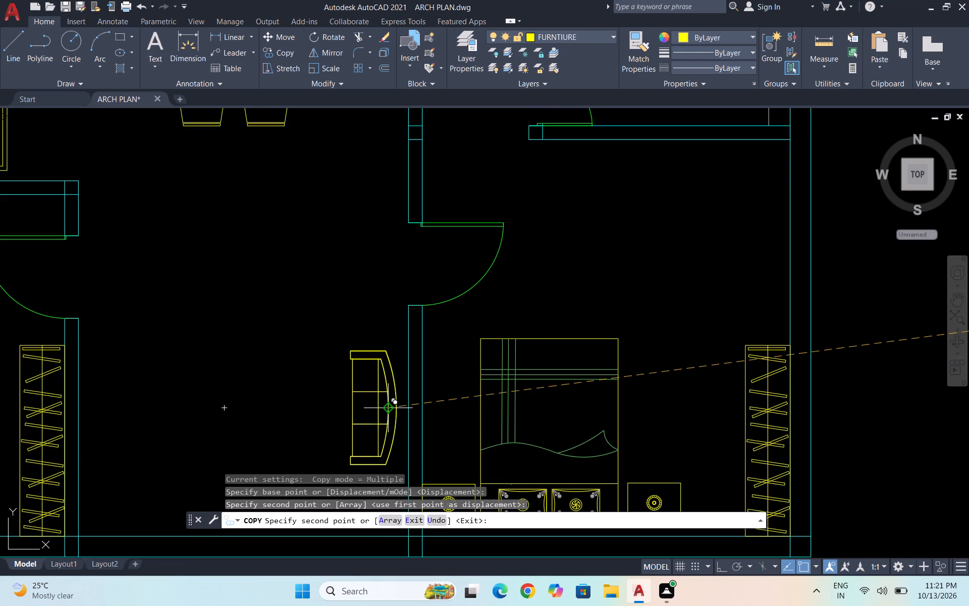
pyautogui.press('Escape')
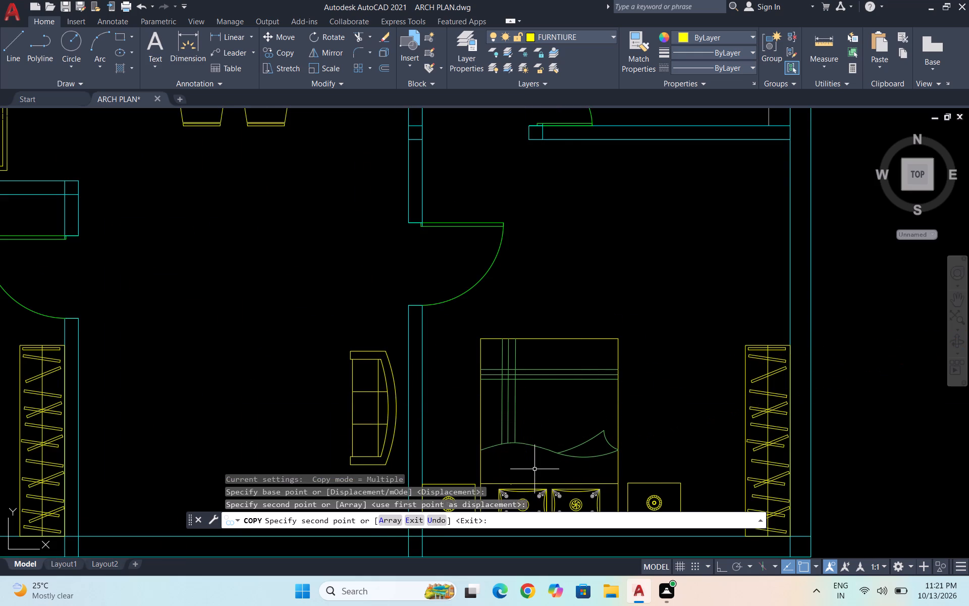
# Insert the Sofa - Roundback Loveseat 5 ft block at scale 1, rotation 0, just outside the lower-right bedroom, and close DesignCenter.
pyautogui.press('d')
pyautogui.press('c')
pyautogui.press('Return')
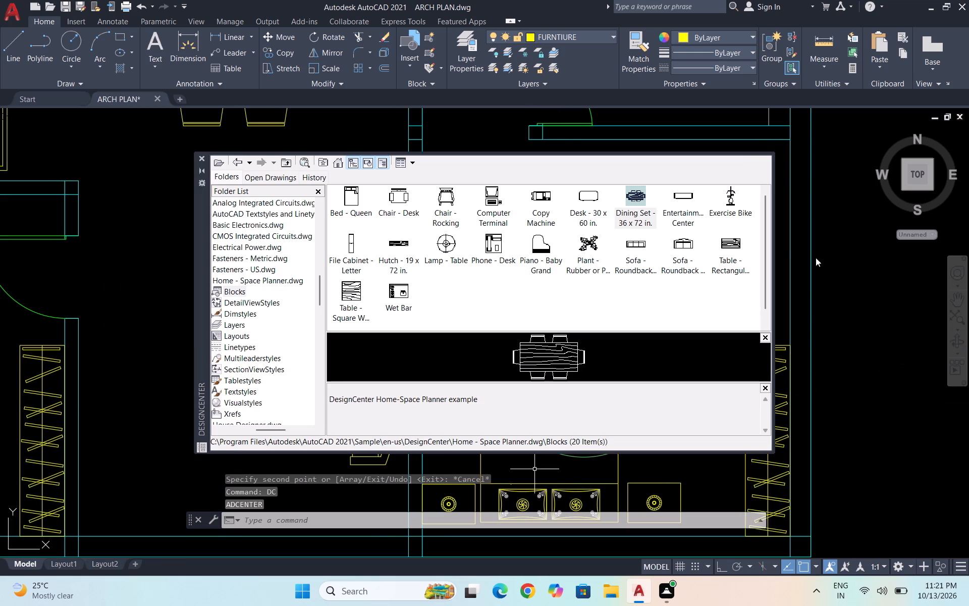
pyautogui.doubleClick(694, 242)
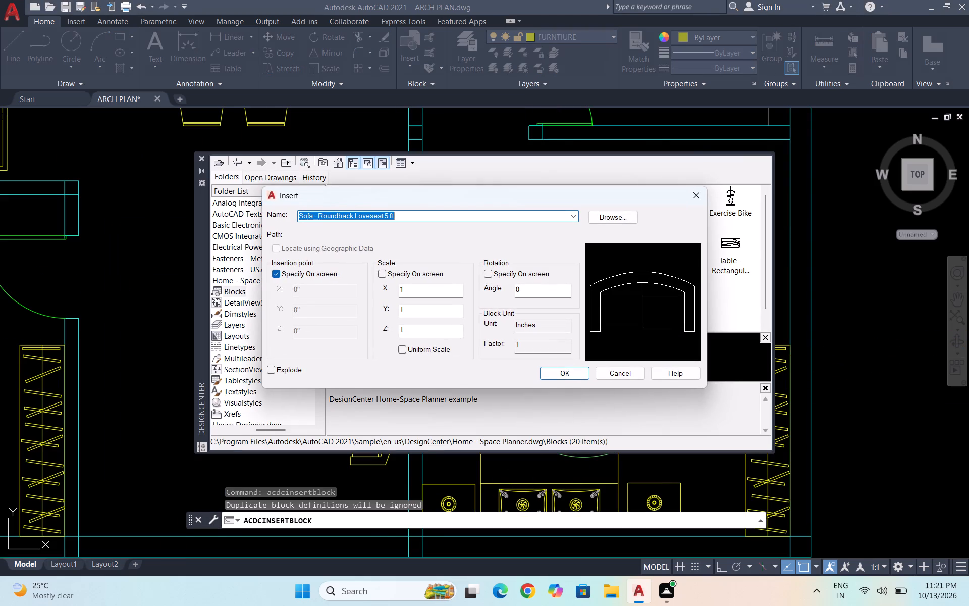
pyautogui.click(559, 376)
pyautogui.scroll(-2, 356, 323)
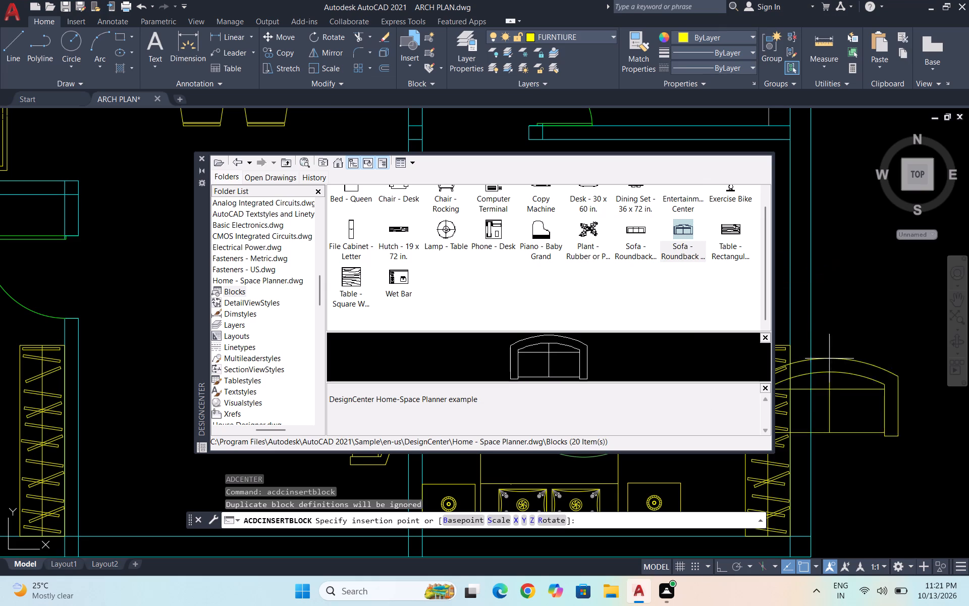
pyautogui.scroll(-1, 452, 191)
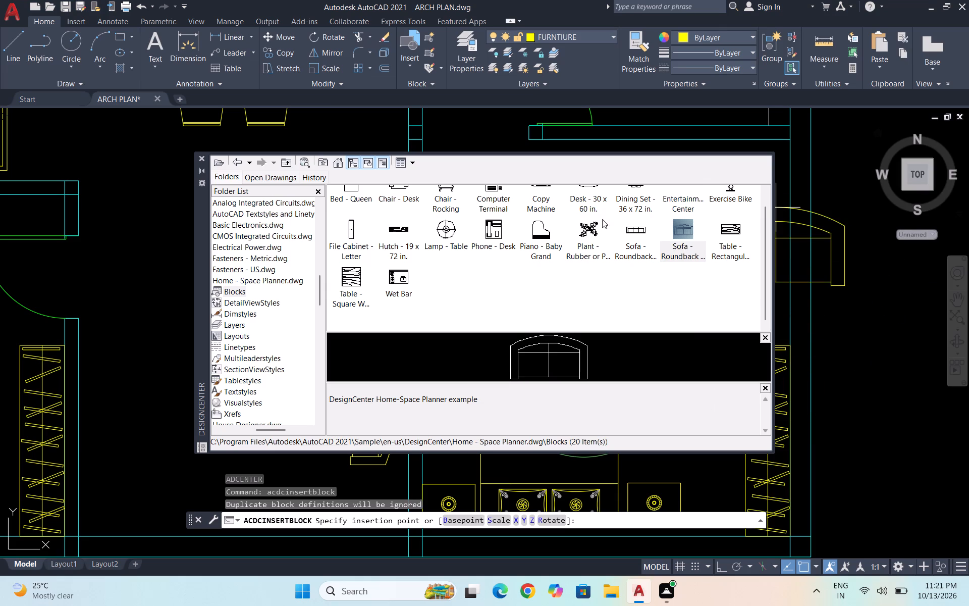
pyautogui.scroll(-2, 615, 223)
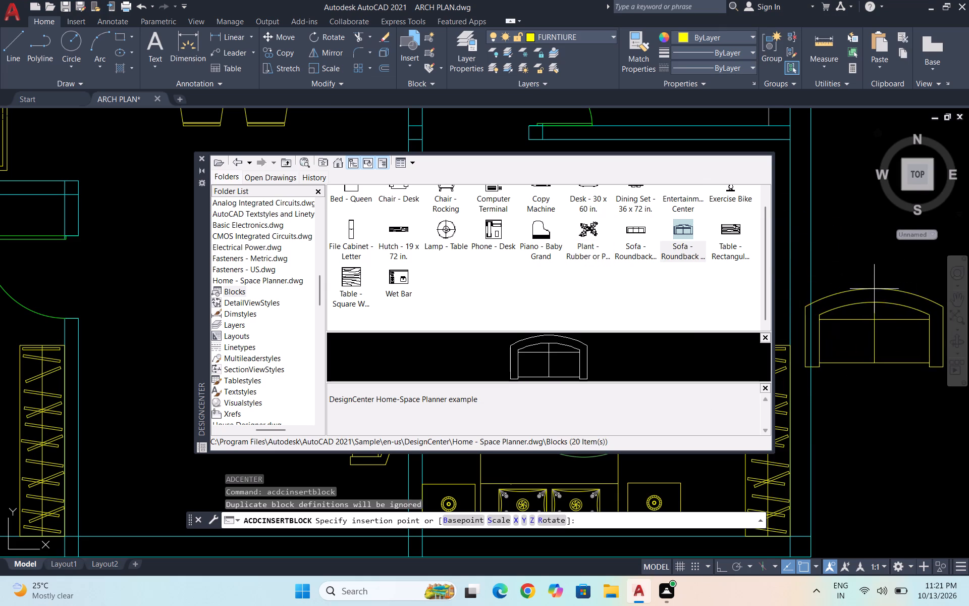
pyautogui.click(897, 295)
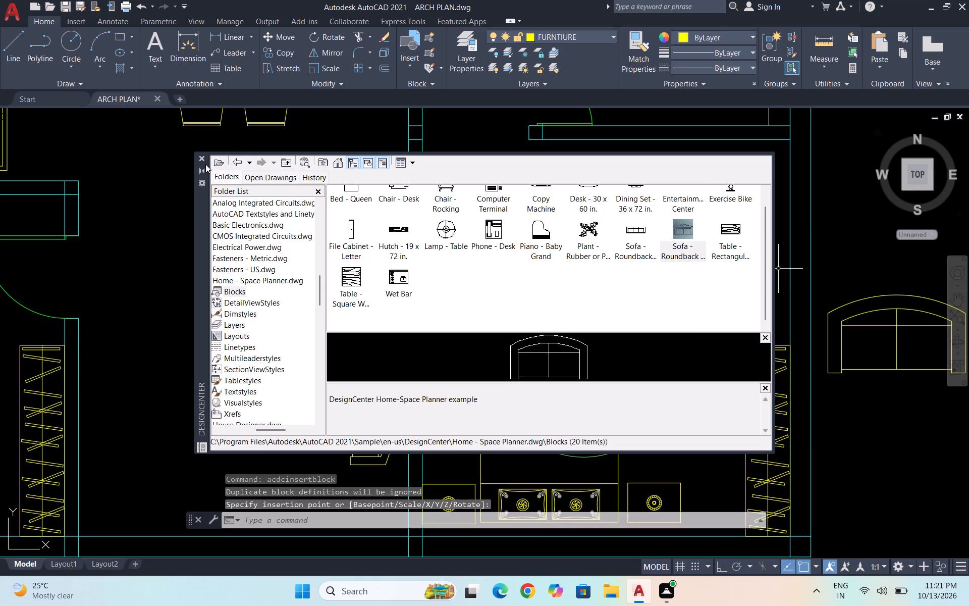
pyautogui.click(203, 160)
# Scale the loveseat outside the lower-right bedroom down freehand to a little over three quarters of its size.
pyautogui.scroll(-2, 198, 163)
pyautogui.scroll(-1, 433, 243)
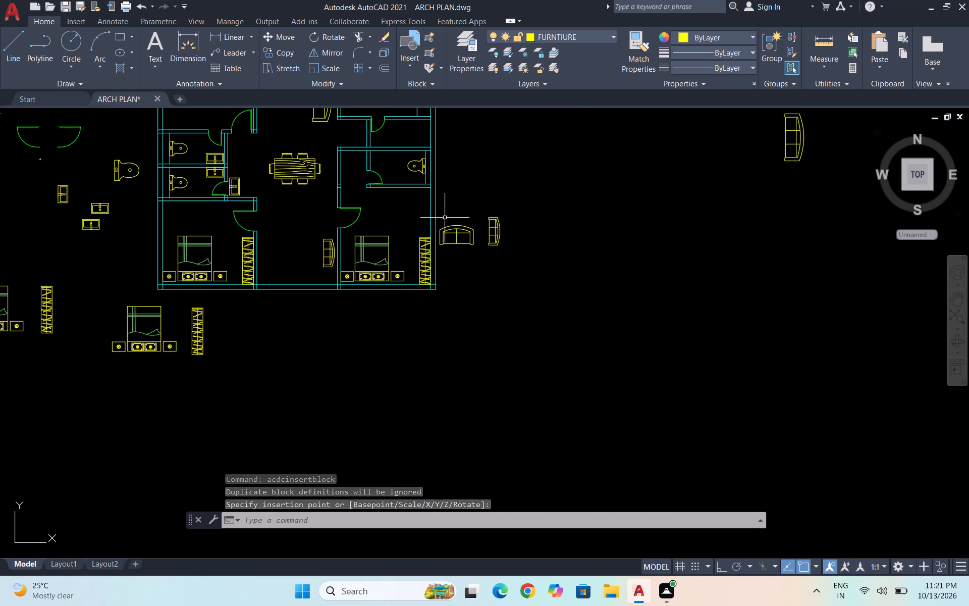
pyautogui.scroll(3, 445, 218)
pyautogui.click(566, 366)
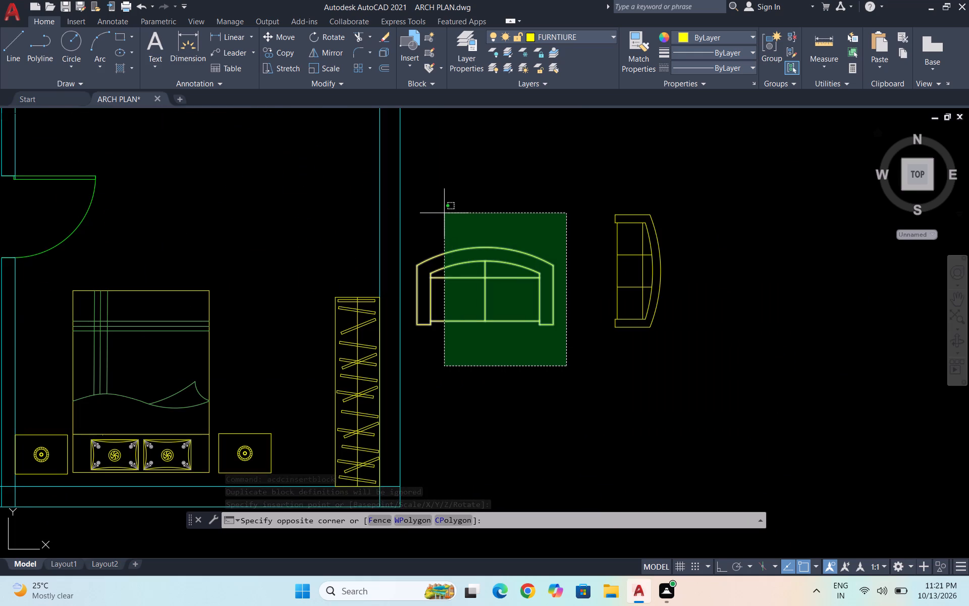
pyautogui.click(417, 205)
pyautogui.write('SC')
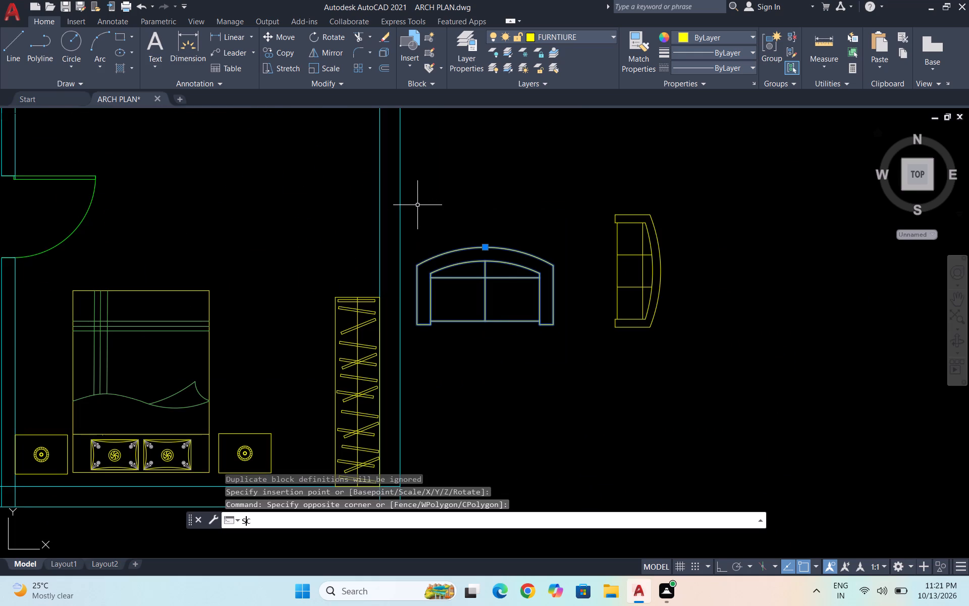
pyautogui.press('Return')
pyautogui.click(489, 268)
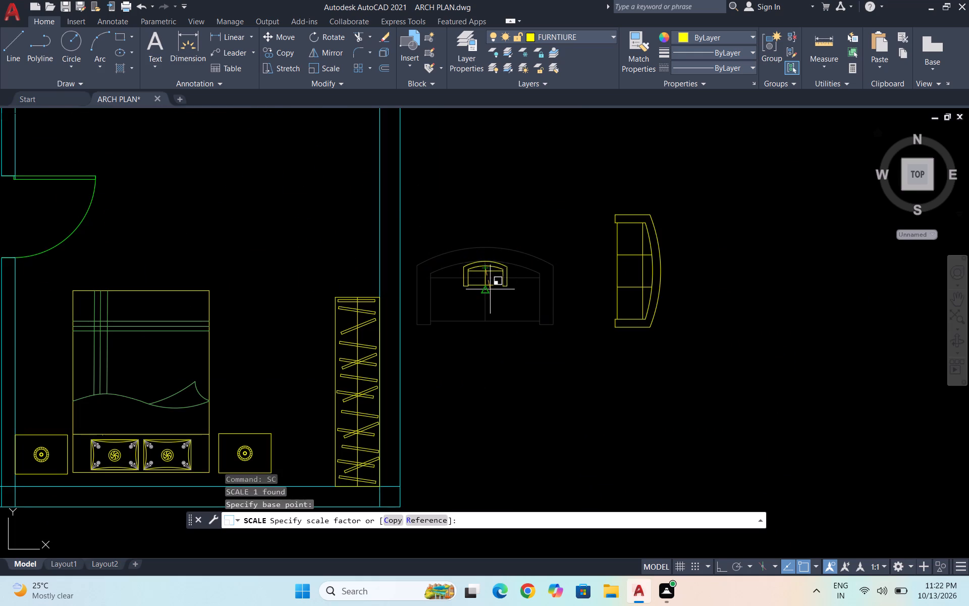
pyautogui.click(489, 316)
# Rotate the loveseat 180° with Ortho on, using a base point beside its upper-left corner.
pyautogui.click(567, 324)
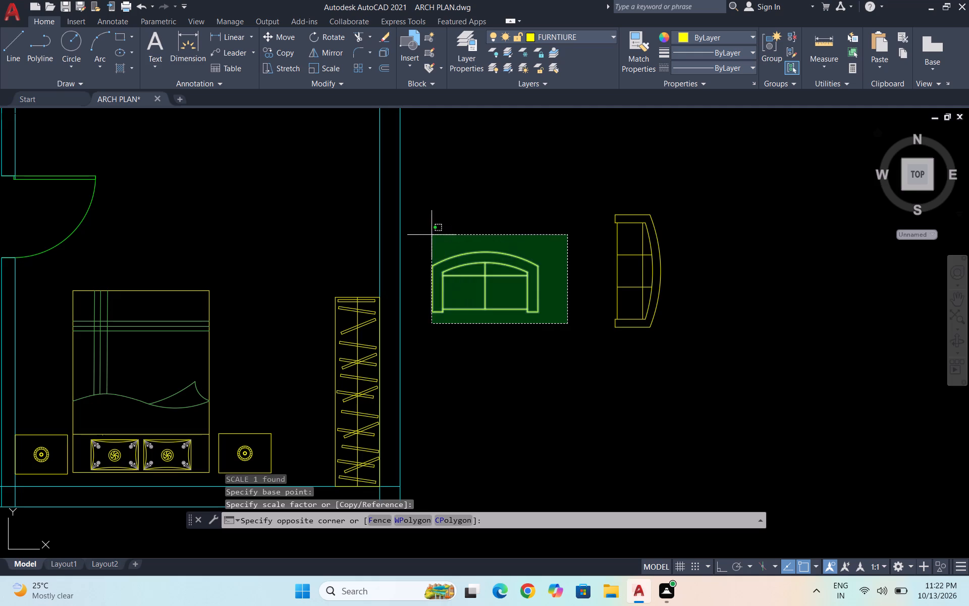
pyautogui.click(422, 228)
pyautogui.write('RO')
pyautogui.press('Return')
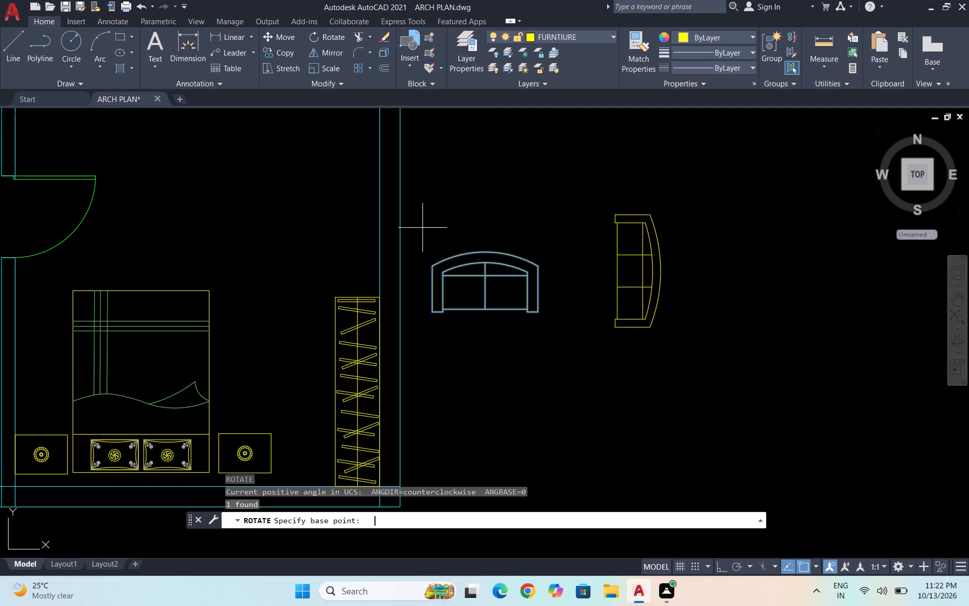
pyautogui.click(424, 264)
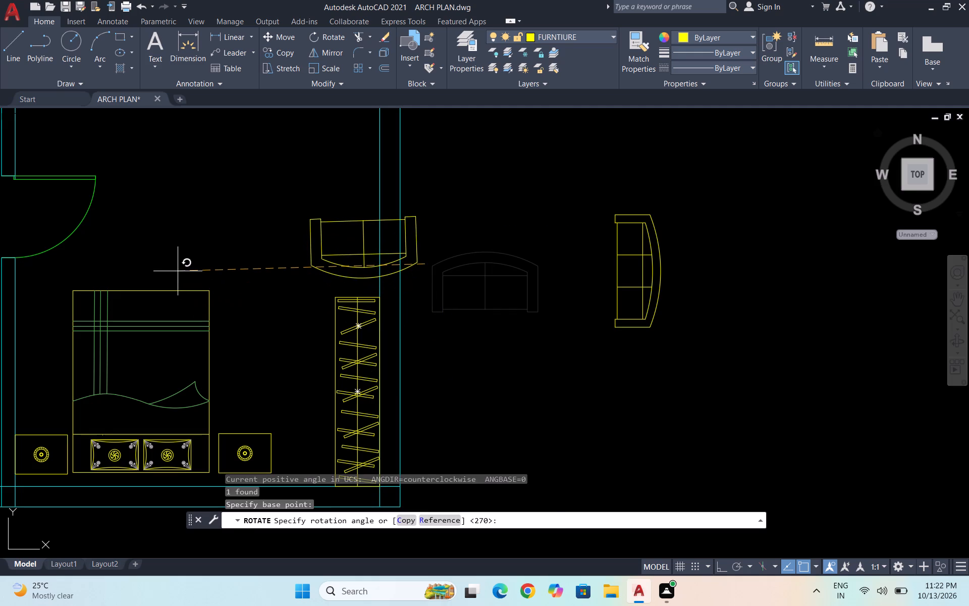
pyautogui.press('F8')
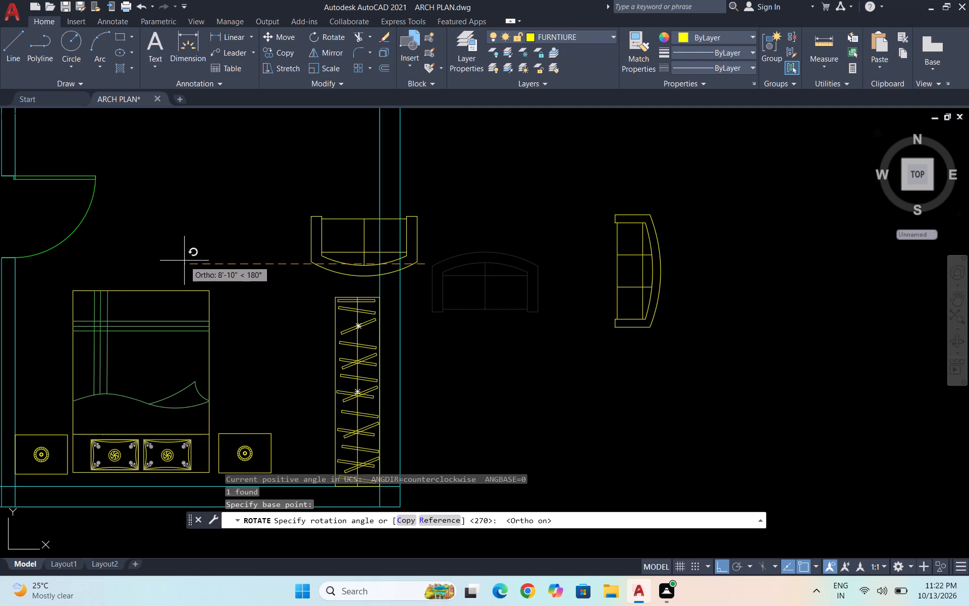
pyautogui.click(184, 261)
# Move the rotated loveseat to the bottom wall of the central hall, just below and left of the small sofa.
pyautogui.click(430, 259)
pyautogui.click(409, 219)
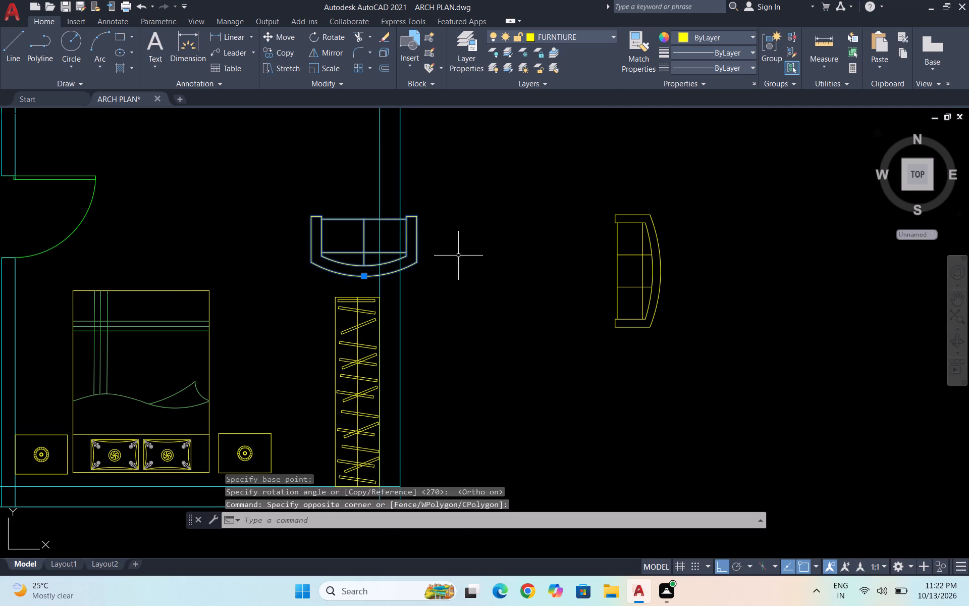
pyautogui.press('m')
pyautogui.press('Return')
pyautogui.click(379, 227)
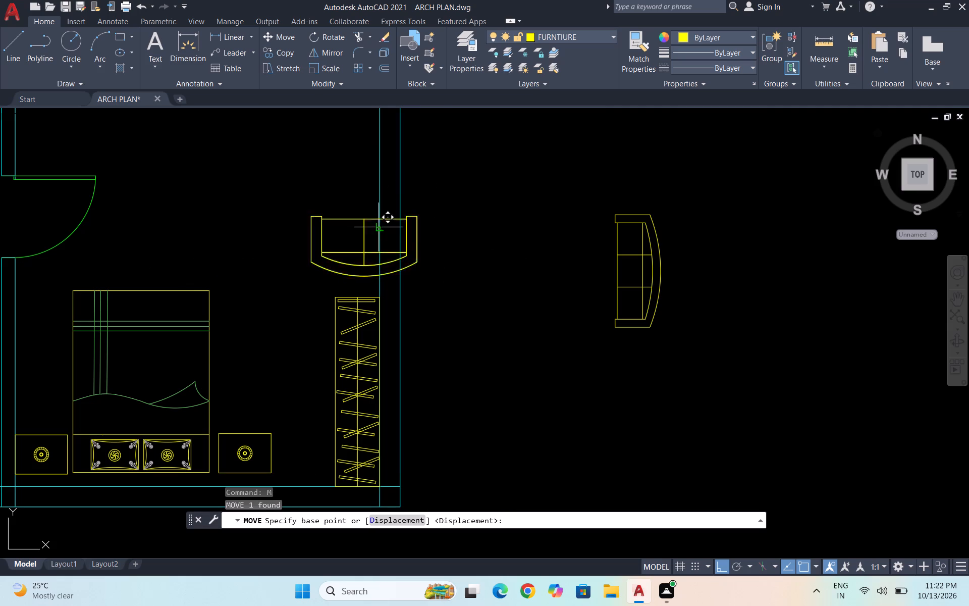
pyautogui.scroll(-3, 495, 206)
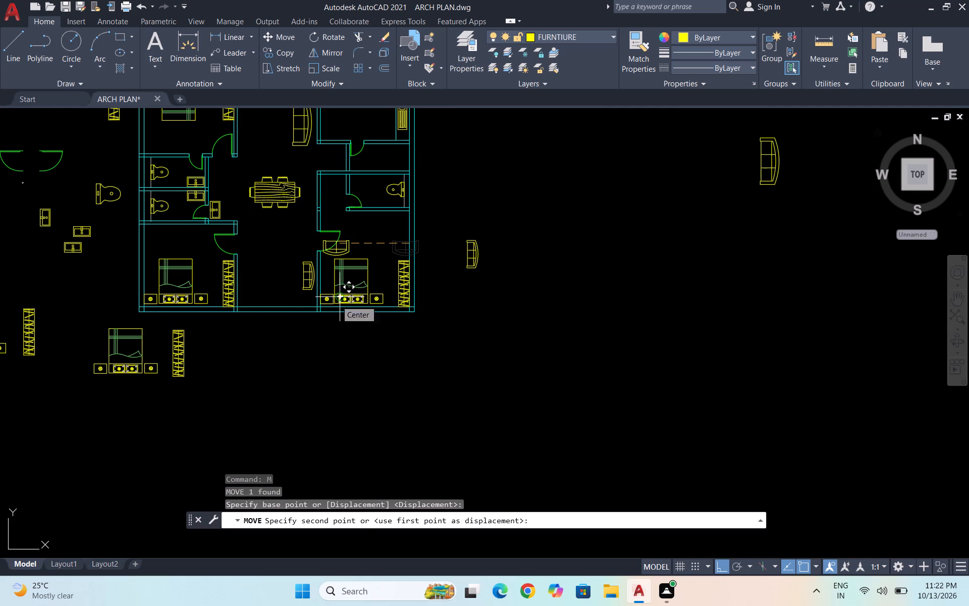
pyautogui.press('F8')
pyautogui.scroll(3, 301, 290)
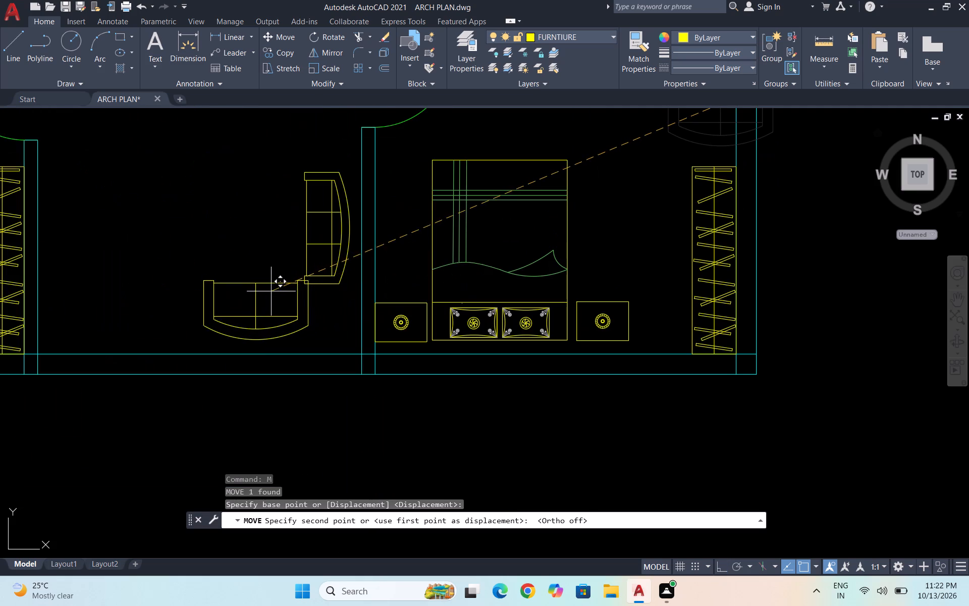
pyautogui.click(265, 300)
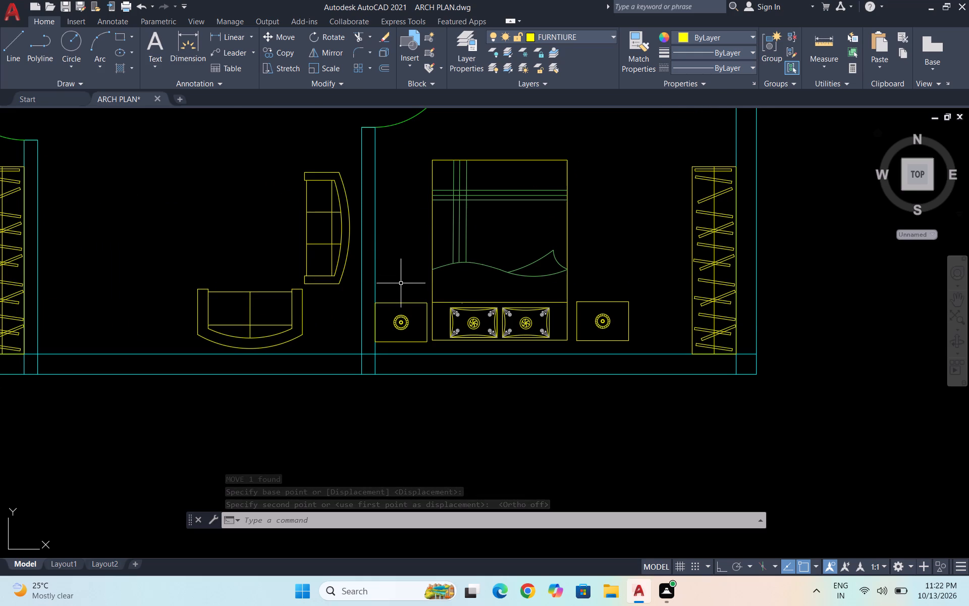
# Rotate the right-hand one of the paired spare doors outside the plan's left side by 90° with Ortho on.
pyautogui.scroll(-3, 289, 272)
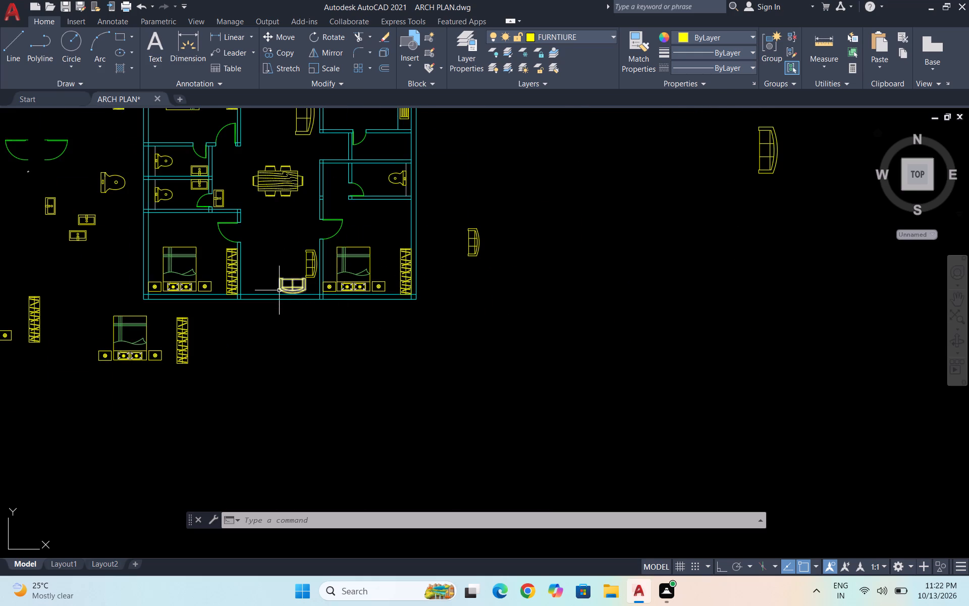
pyautogui.scroll(-1, 289, 322)
pyautogui.scroll(1, 254, 193)
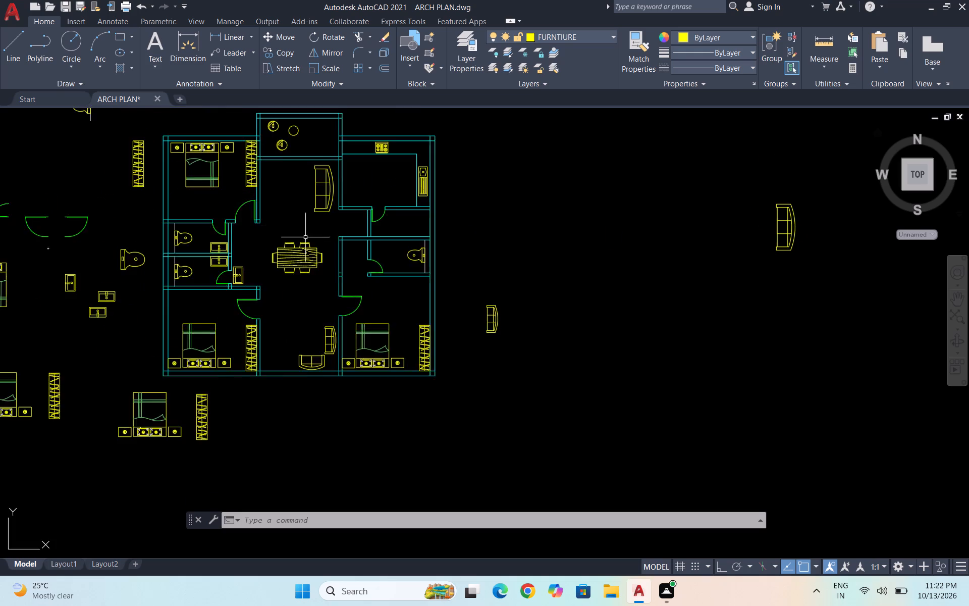
pyautogui.scroll(-1, 321, 240)
pyautogui.scroll(1, 133, 229)
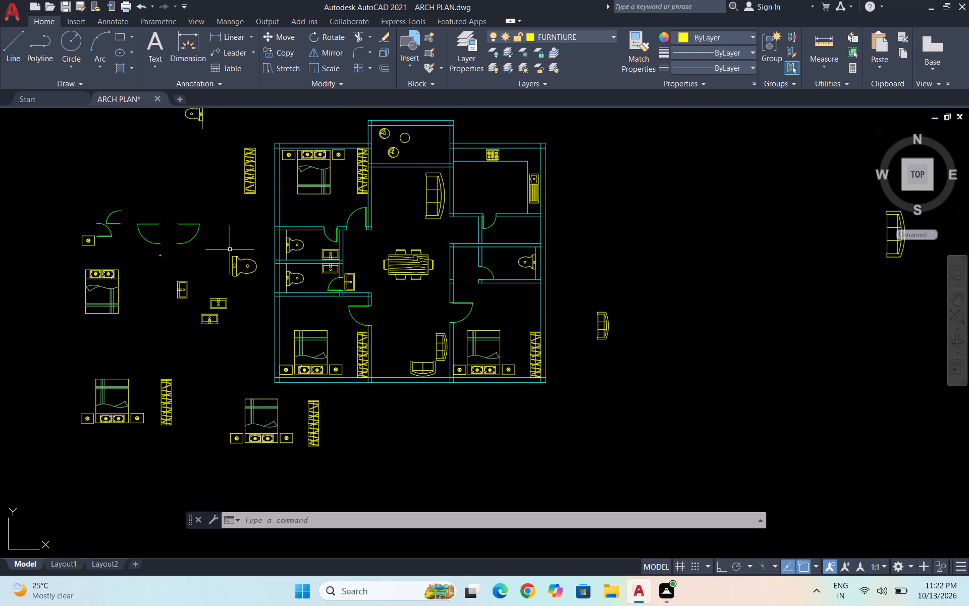
pyautogui.scroll(2, 176, 238)
pyautogui.moveTo(256, 249); pyautogui.dragTo(248, 244)
pyautogui.click(194, 168)
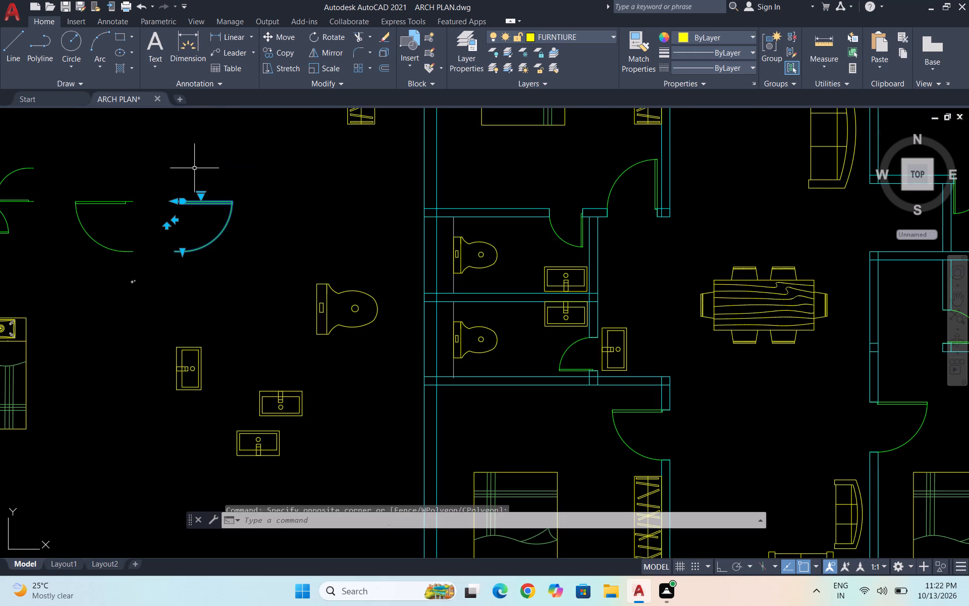
pyautogui.press('c')
pyautogui.press('BackSpace')
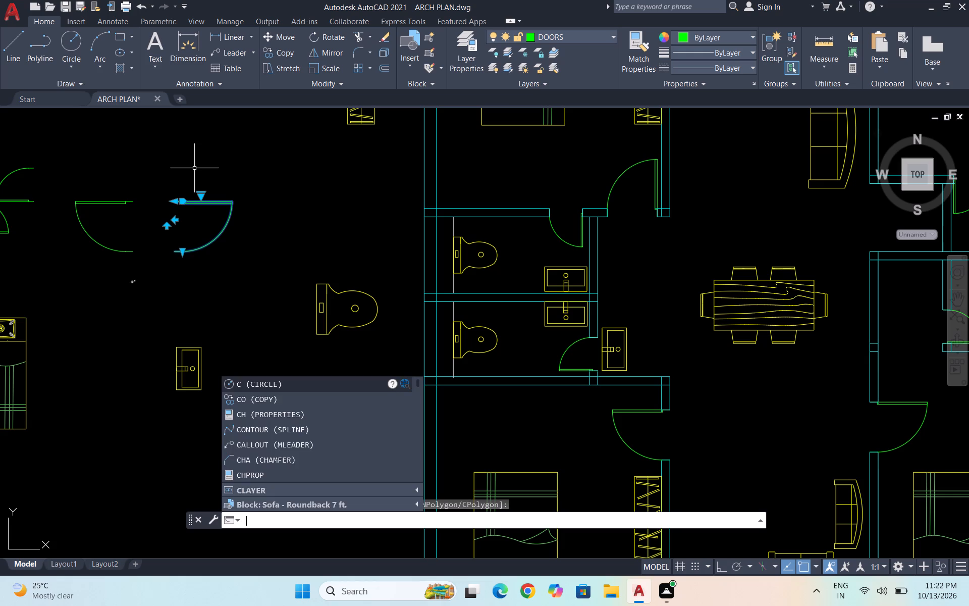
pyautogui.write('RO')
pyautogui.press('Return')
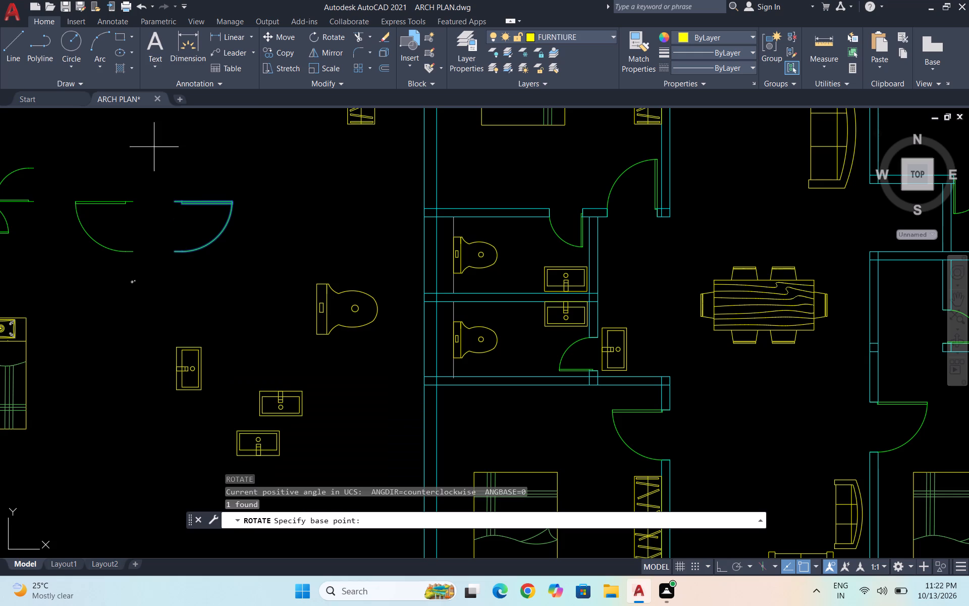
pyautogui.click(178, 215)
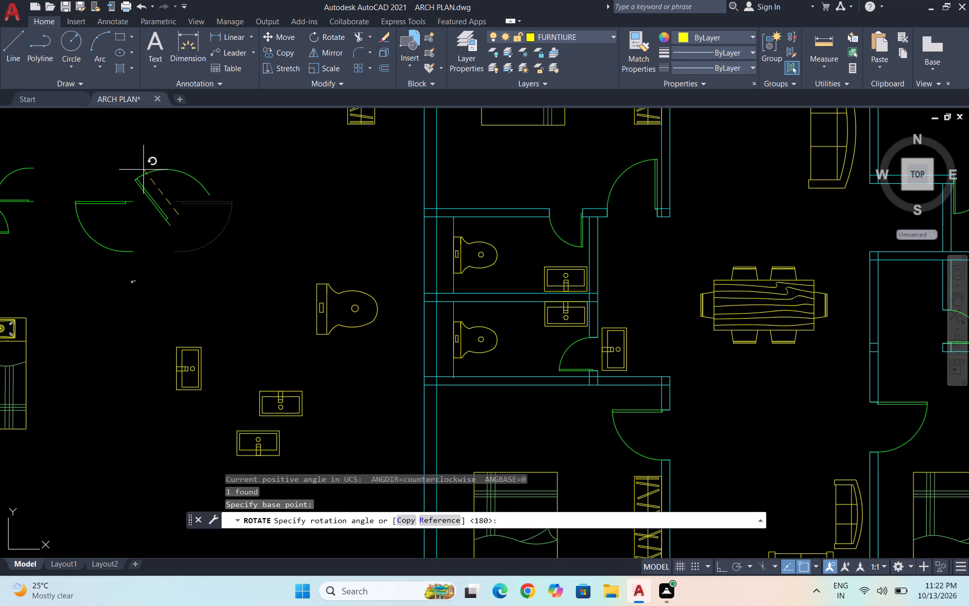
pyautogui.press('F8')
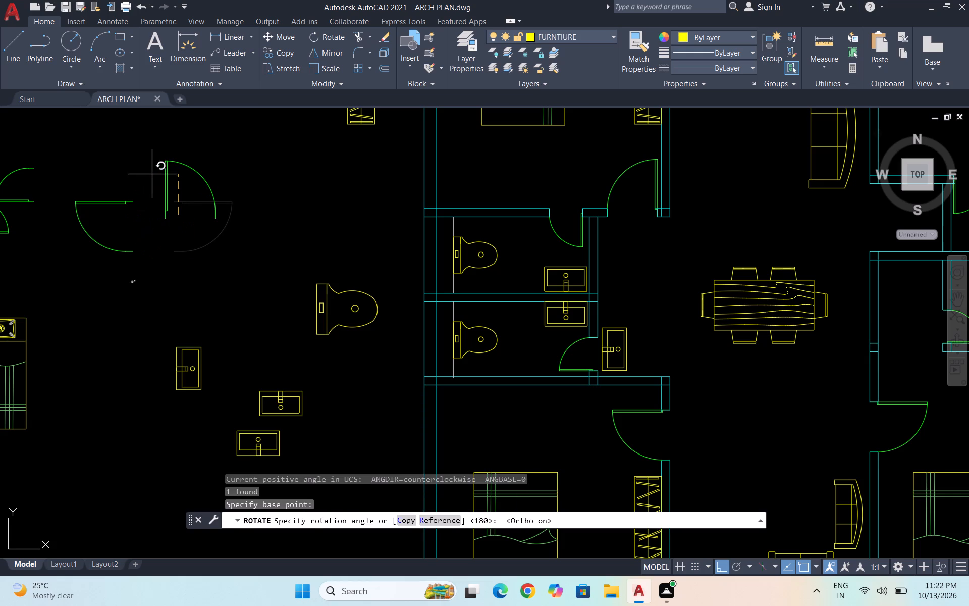
pyautogui.click(152, 174)
# Copy the rotated spare door onto the bottom wall of the central hall, left of the loveseat, with Ortho off.
pyautogui.moveTo(263, 236); pyautogui.dragTo(257, 238)
pyautogui.click(147, 164)
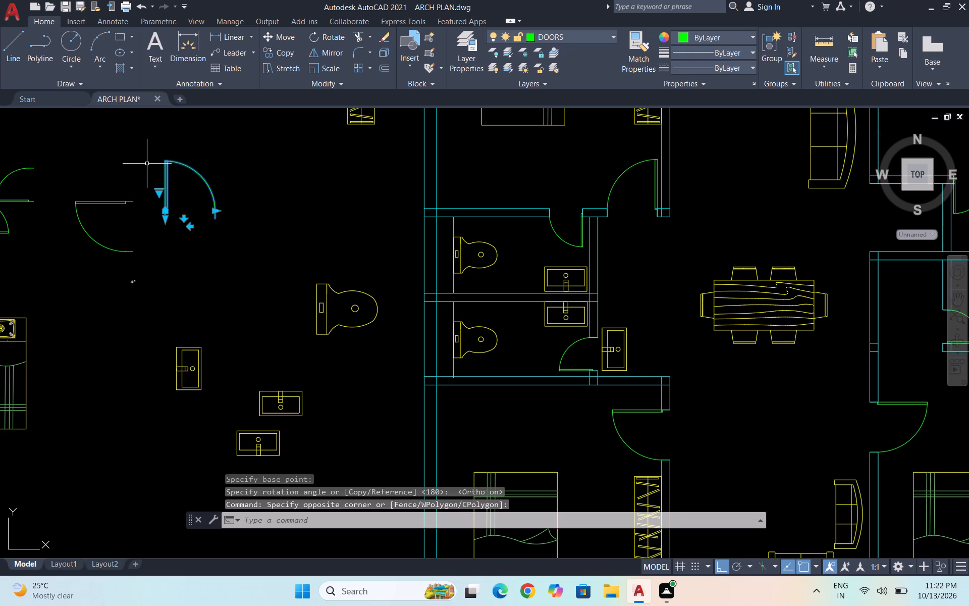
pyautogui.press('c')
pyautogui.write("O'")
pyautogui.press('Return')
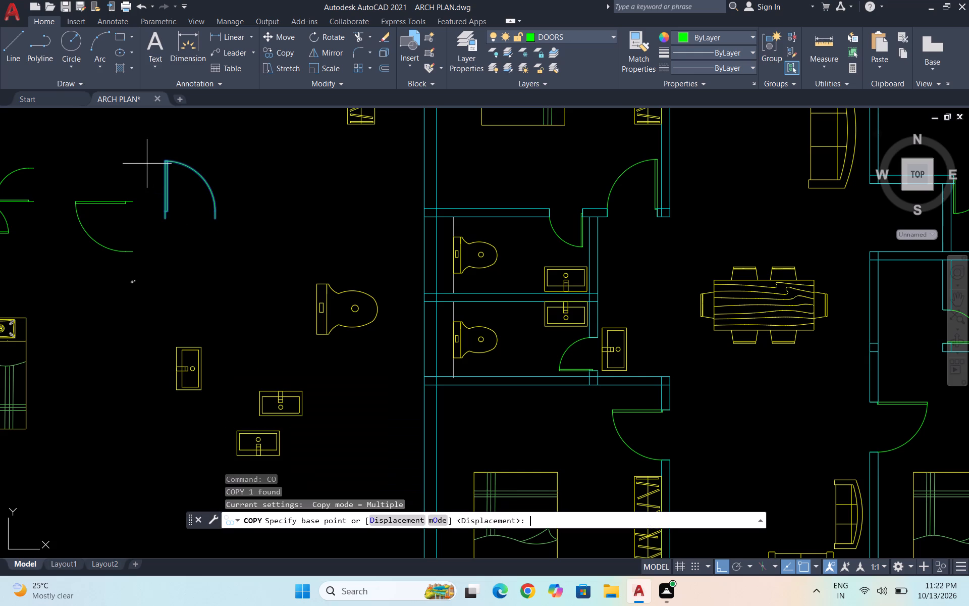
pyautogui.click(167, 221)
pyautogui.scroll(-4, 139, 199)
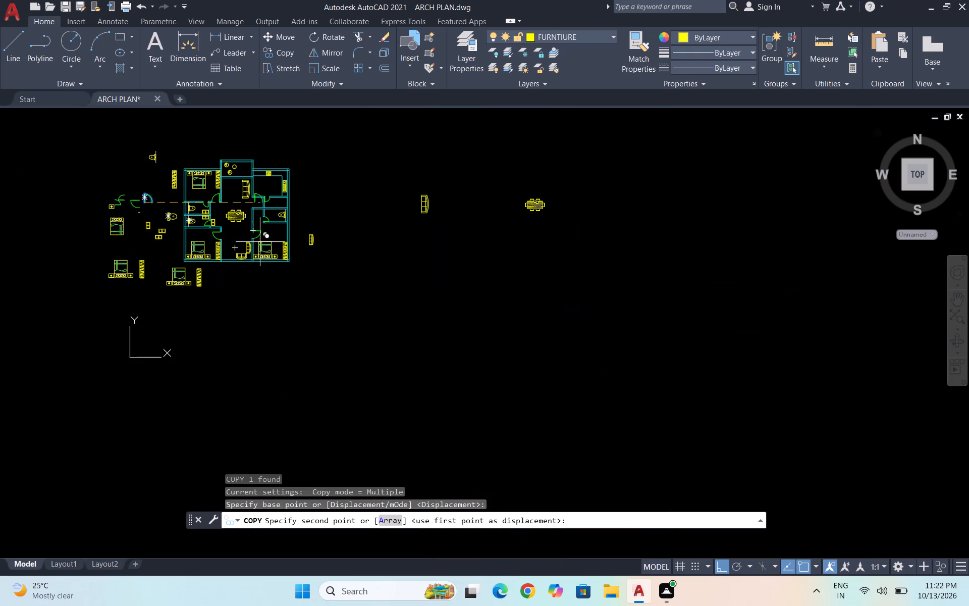
pyautogui.press('F8')
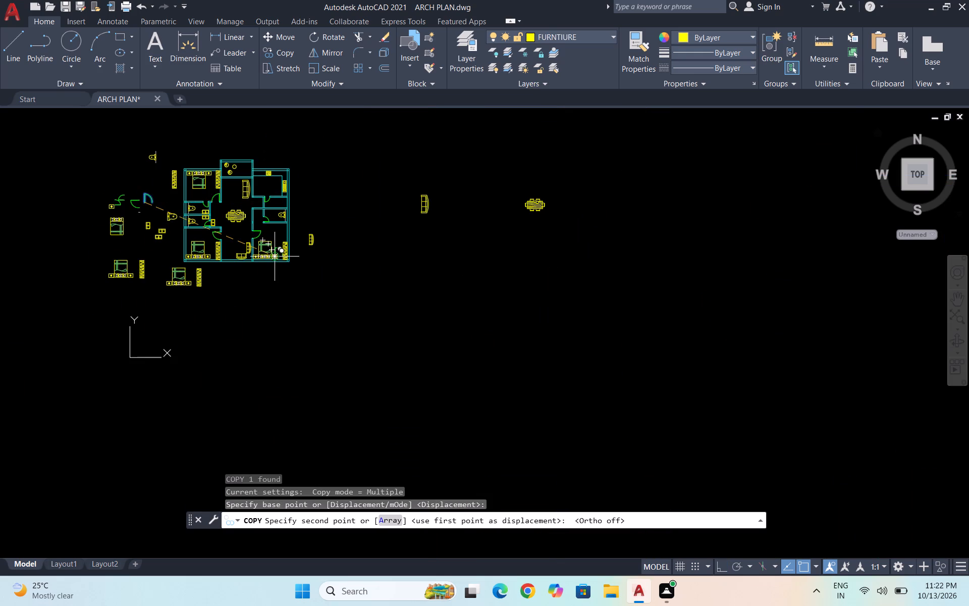
pyautogui.scroll(2, 272, 252)
pyautogui.scroll(3, 164, 274)
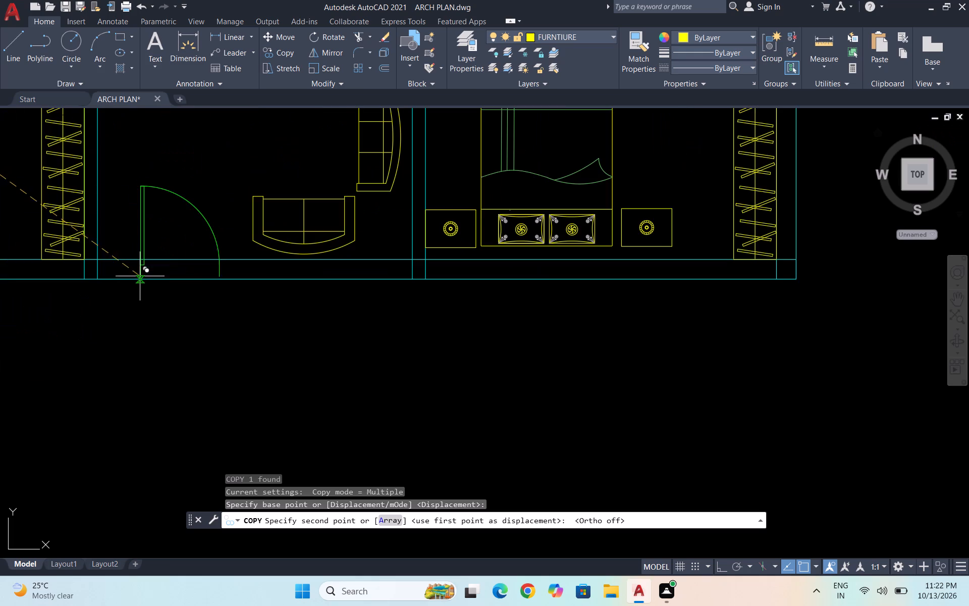
pyautogui.scroll(3, 133, 266)
pyautogui.scroll(-4, 157, 265)
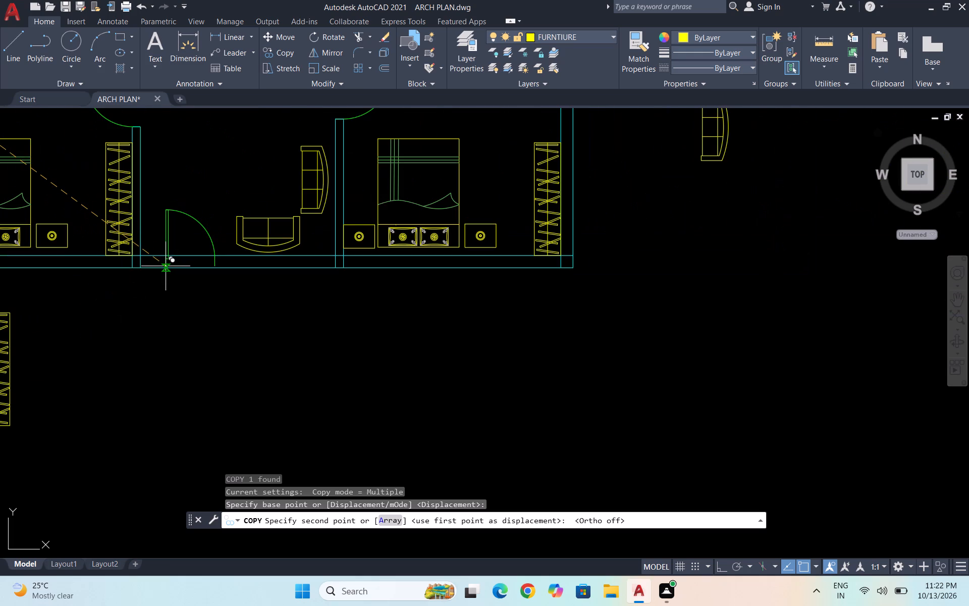
pyautogui.click(166, 269)
pyautogui.scroll(-1, 373, 208)
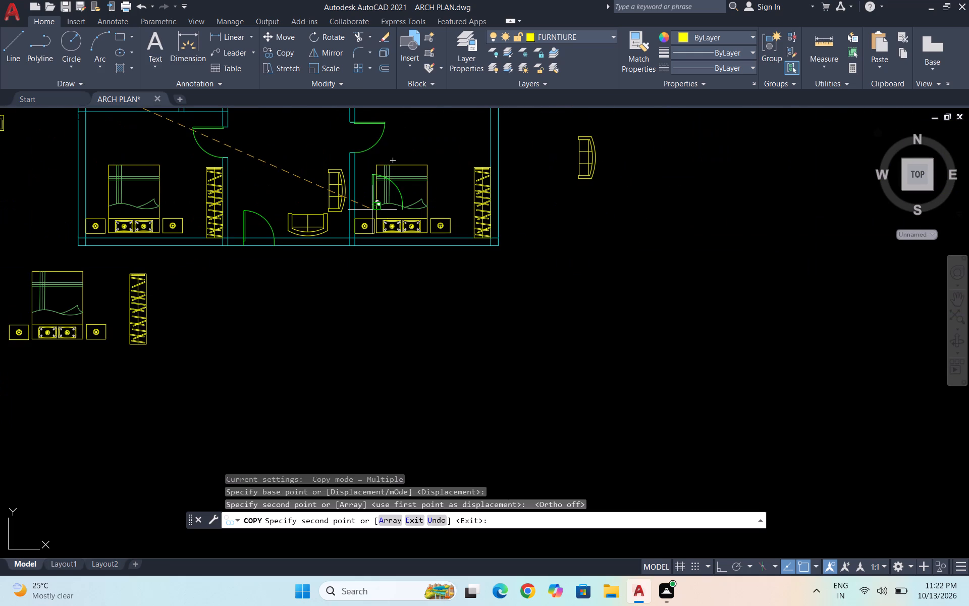
pyautogui.press('Escape')
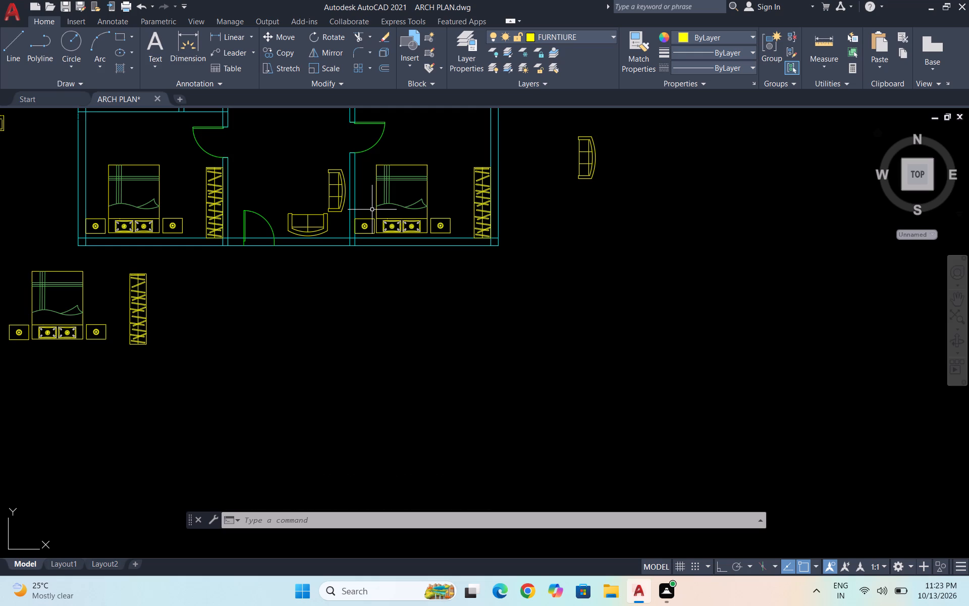
# Examine the plan's rooms, including the toilet above the lower-right bedroom, for missing fixtures.
pyautogui.scroll(-2, 387, 215)
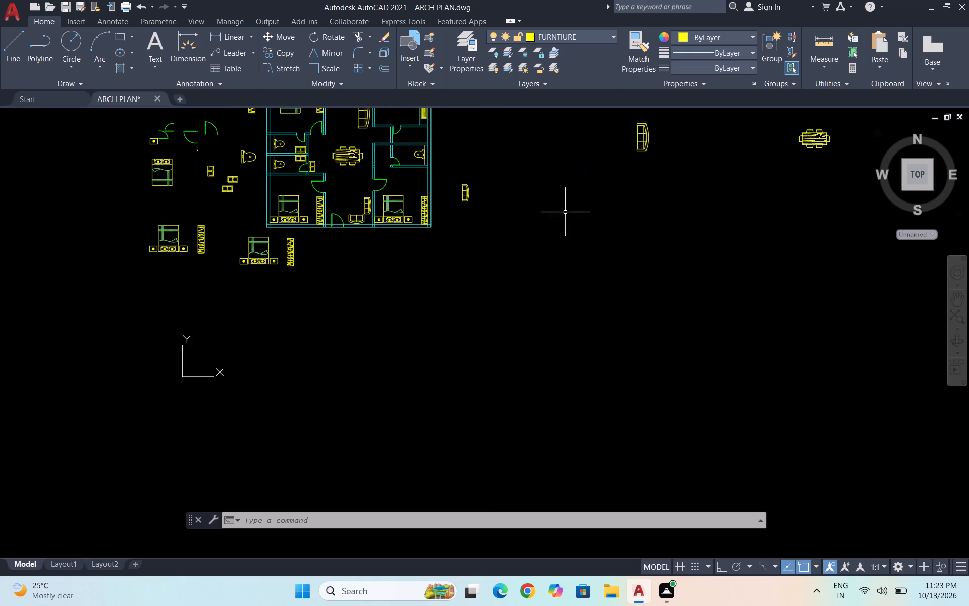
pyautogui.scroll(-1, 504, 232)
pyautogui.scroll(2, 478, 193)
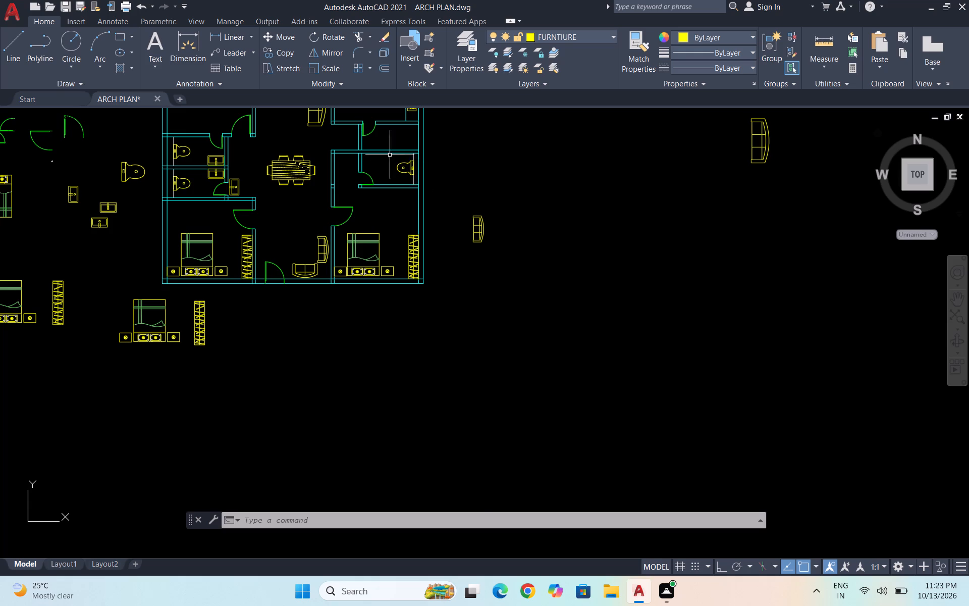
pyautogui.scroll(2, 388, 162)
pyautogui.scroll(-1, 388, 177)
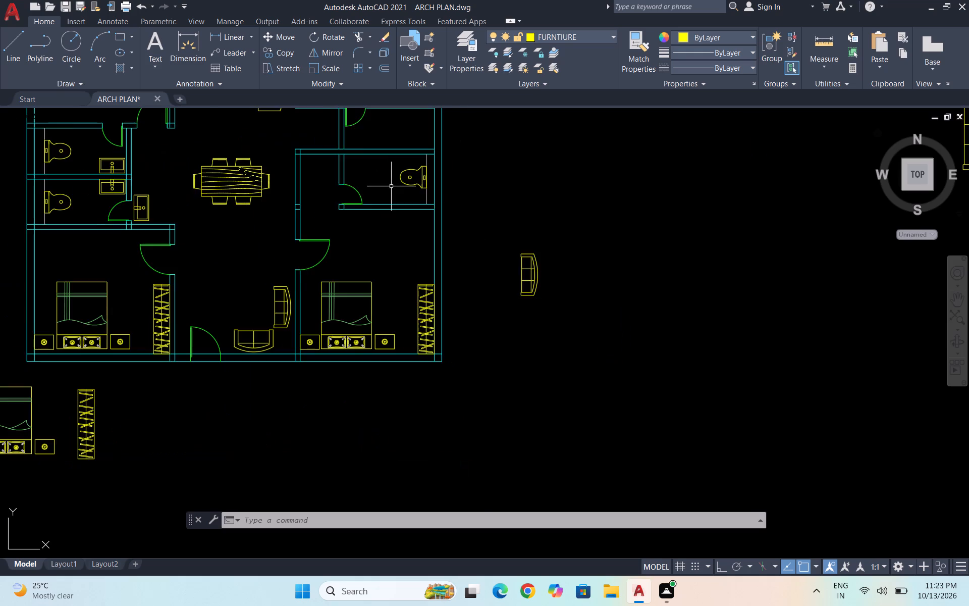
pyautogui.scroll(-1, 392, 188)
pyautogui.scroll(3, 383, 155)
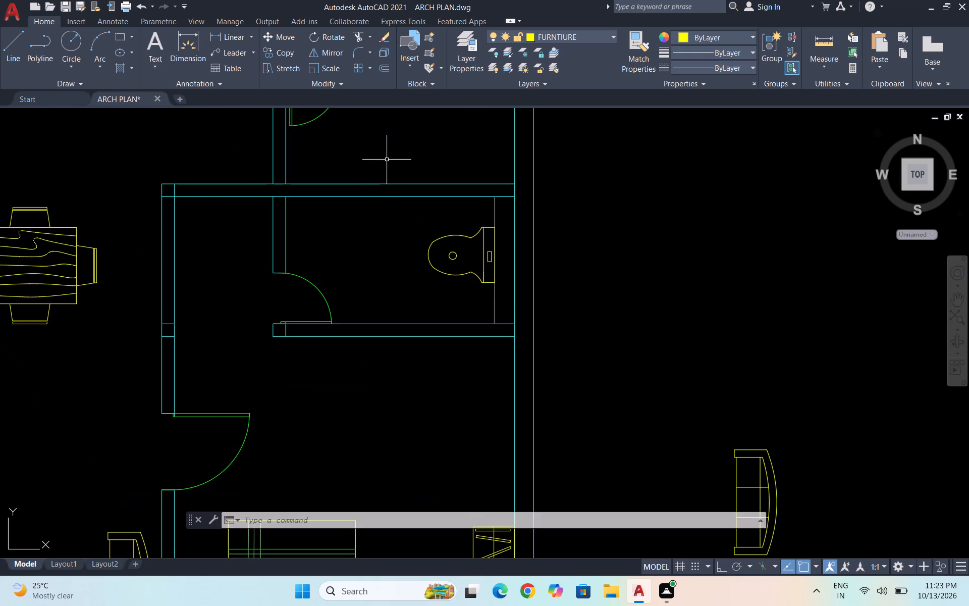
pyautogui.scroll(-5, 387, 160)
pyautogui.scroll(2, 327, 165)
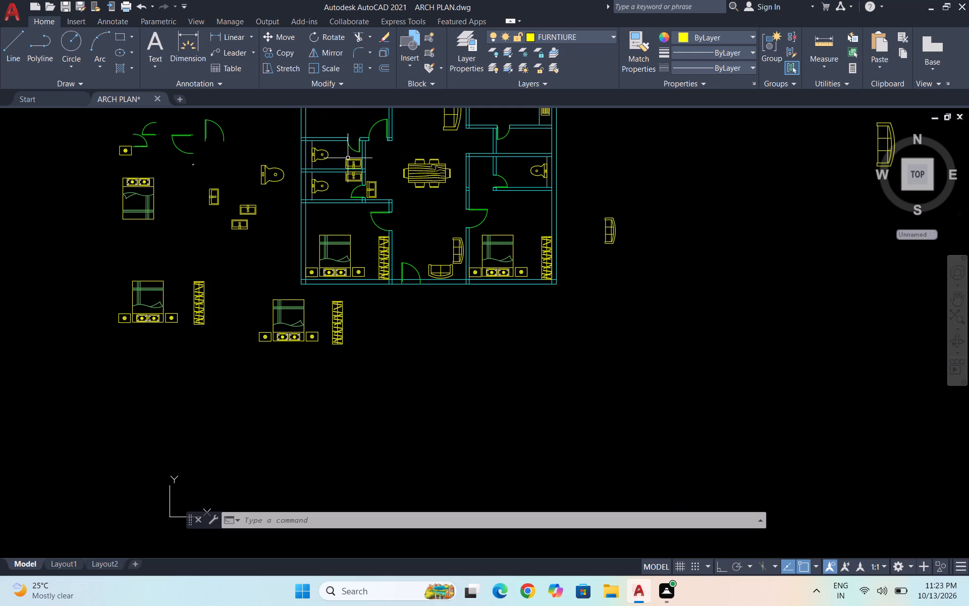
pyautogui.scroll(-2, 426, 217)
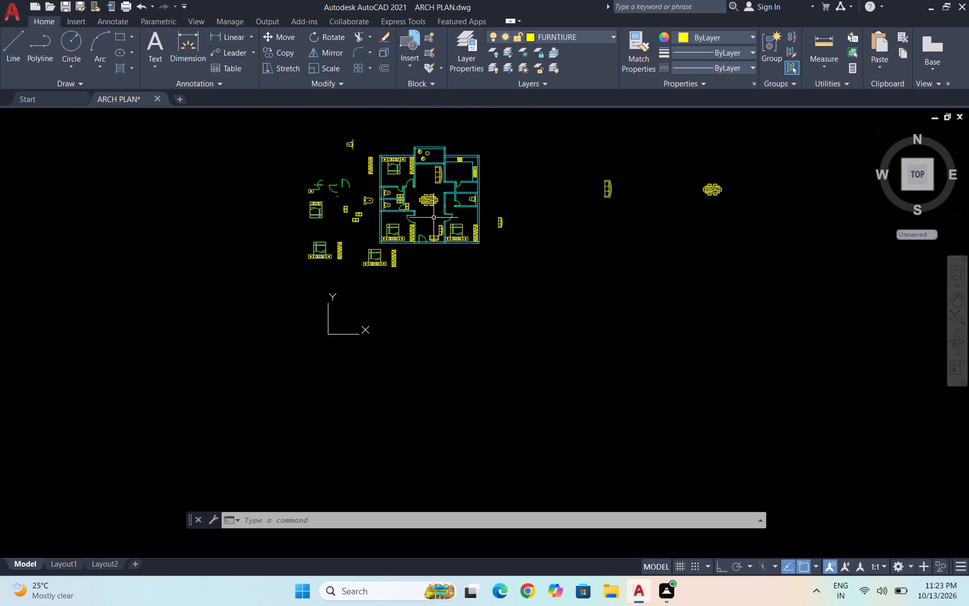
# Copy the upper of the two horizontal spare washbasins into the upper-left corner of the toilet above the lower-right bedroom.
pyautogui.scroll(2, 380, 197)
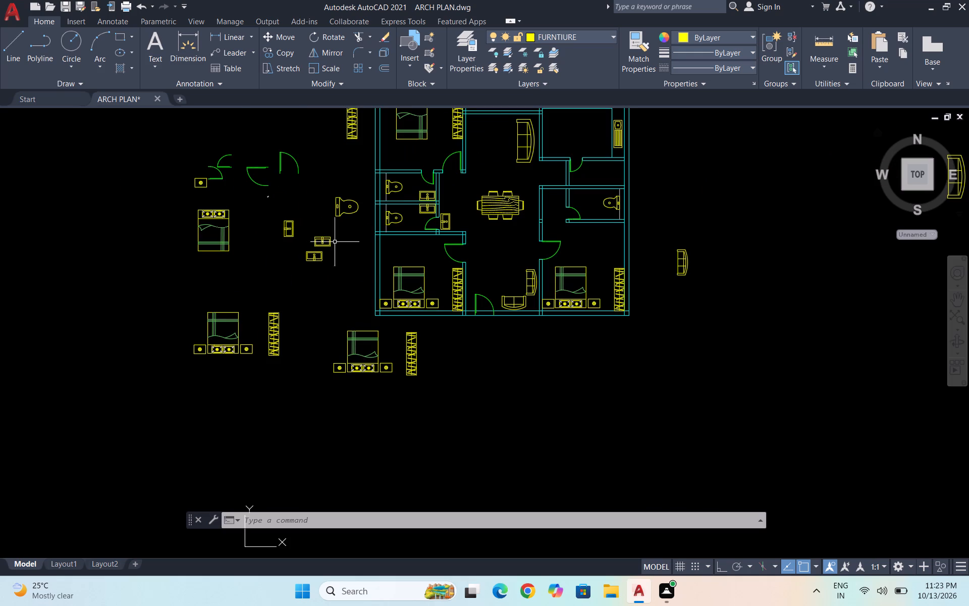
pyautogui.scroll(4, 345, 239)
pyautogui.moveTo(329, 309); pyautogui.dragTo(322, 306)
pyautogui.click(166, 190)
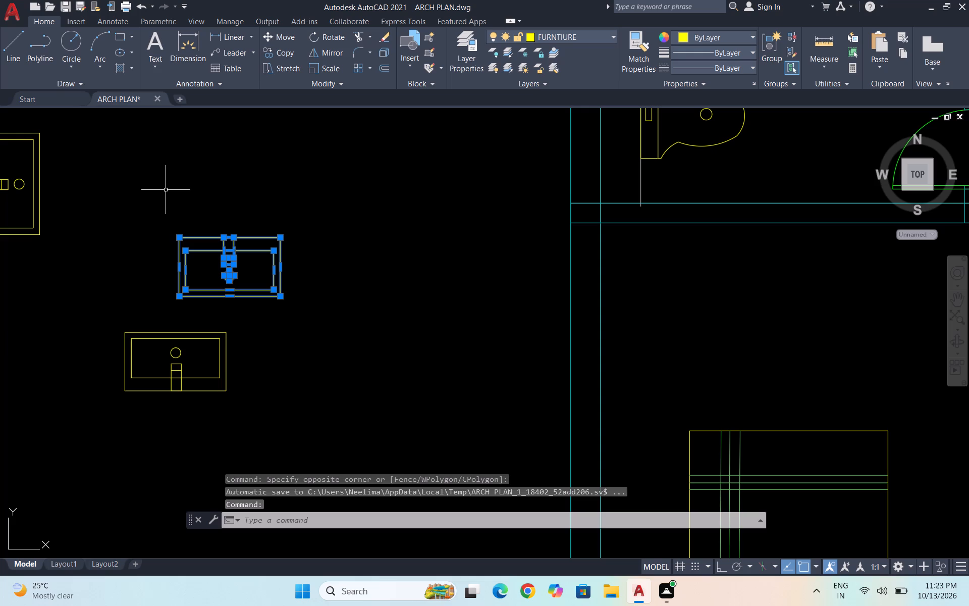
pyautogui.press('x')
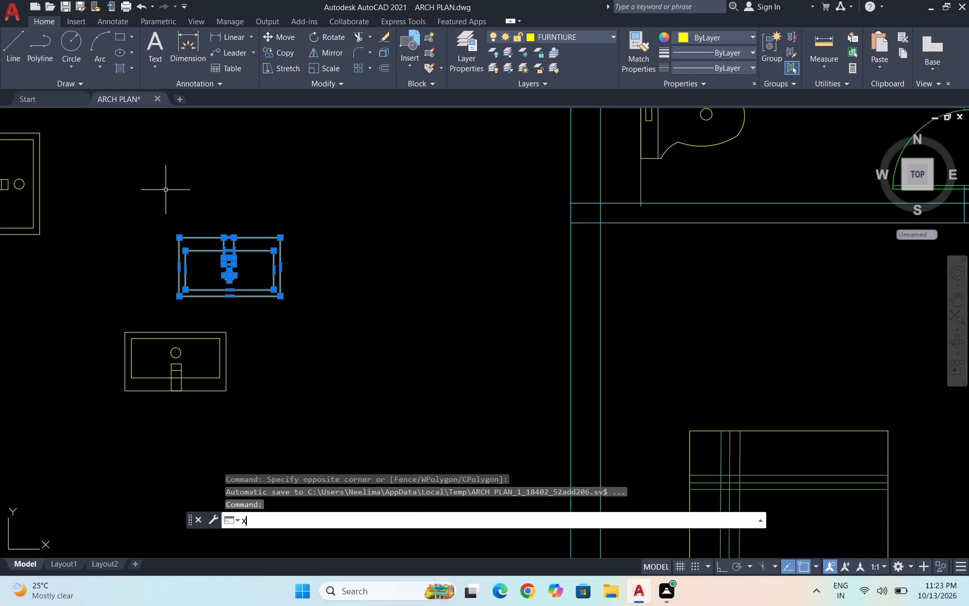
pyautogui.press('BackSpace')
pyautogui.write('CO')
pyautogui.press('Return')
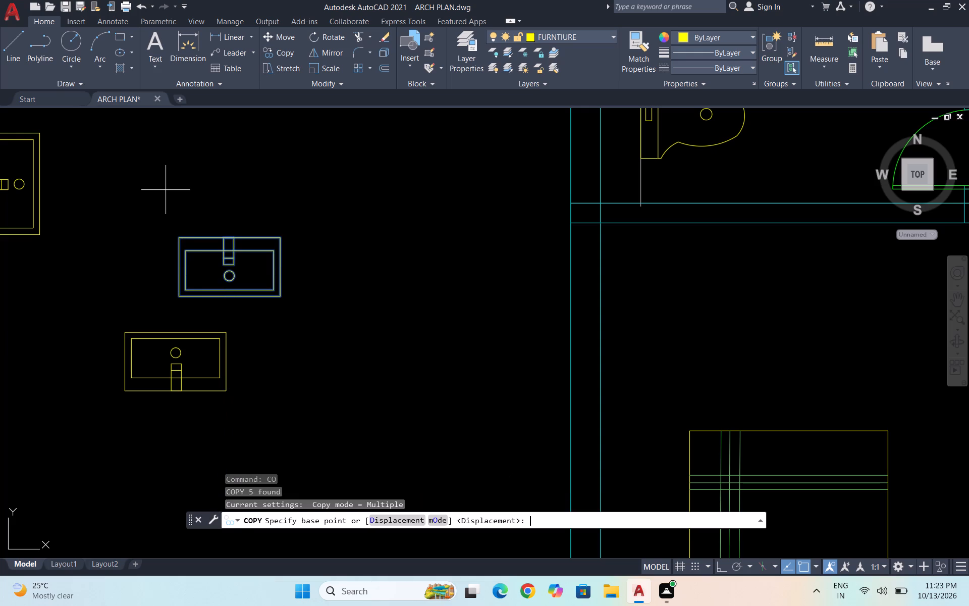
pyautogui.click(184, 237)
pyautogui.scroll(-4, 429, 180)
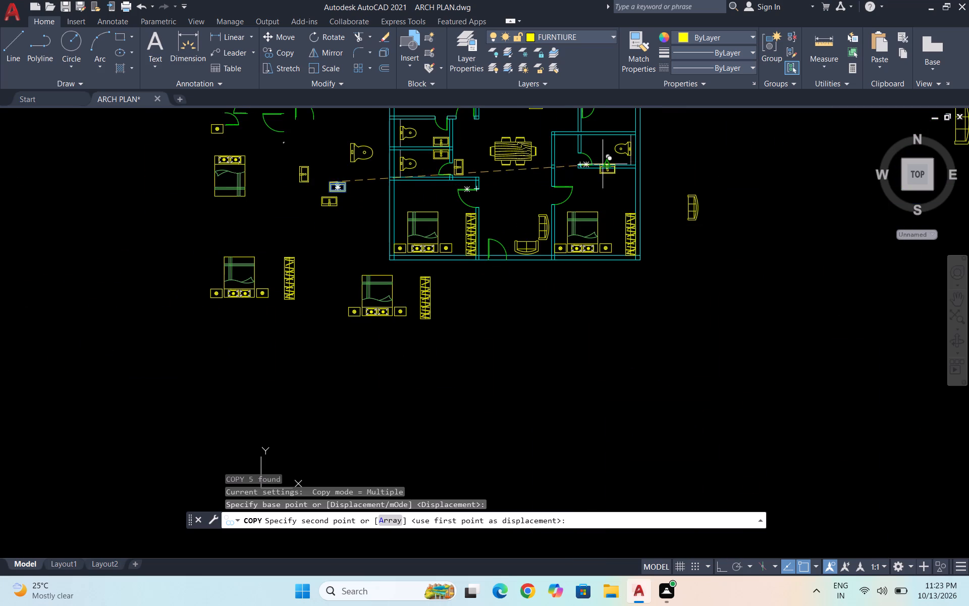
pyautogui.scroll(-2, 588, 133)
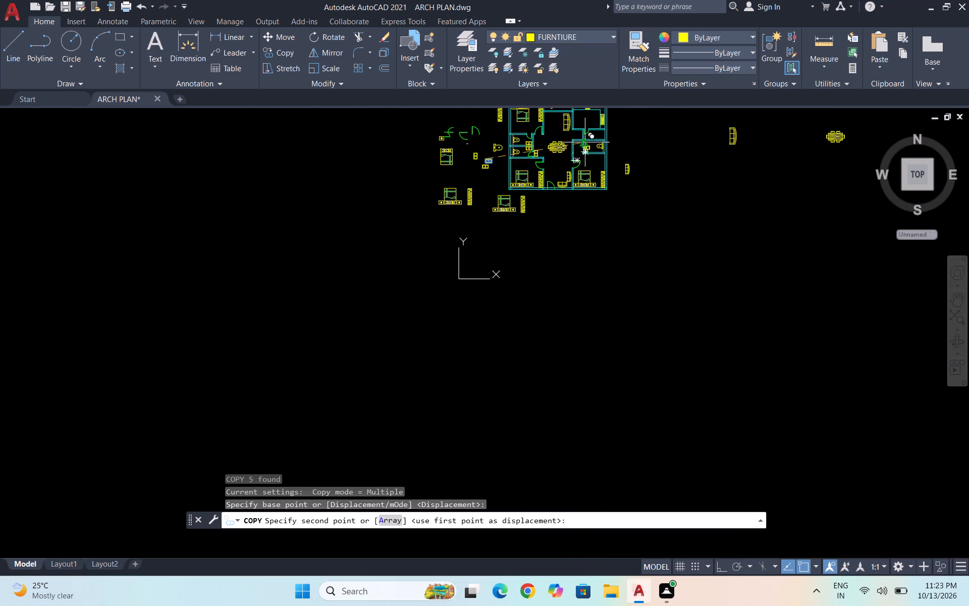
pyautogui.scroll(5, 590, 121)
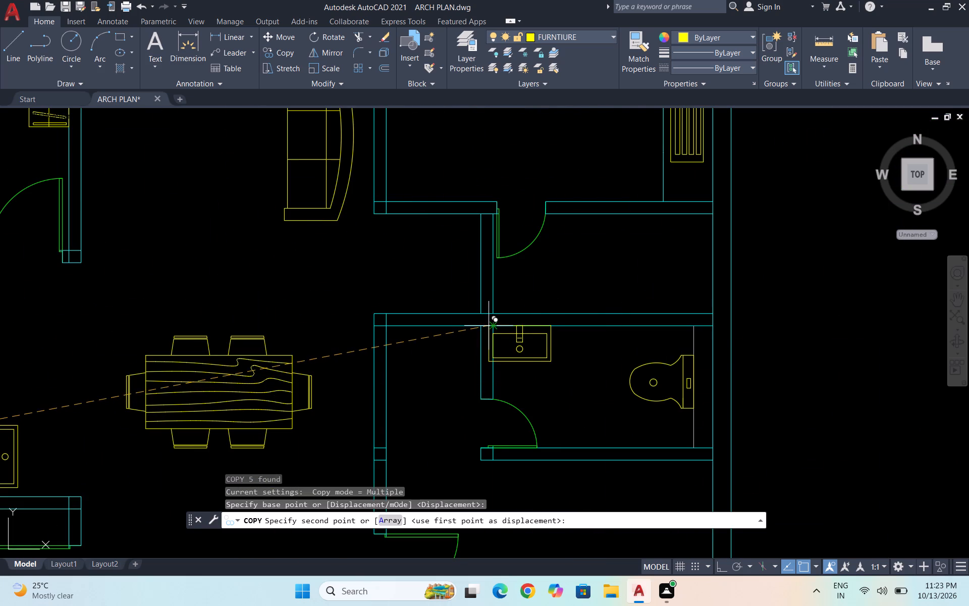
pyautogui.click(491, 327)
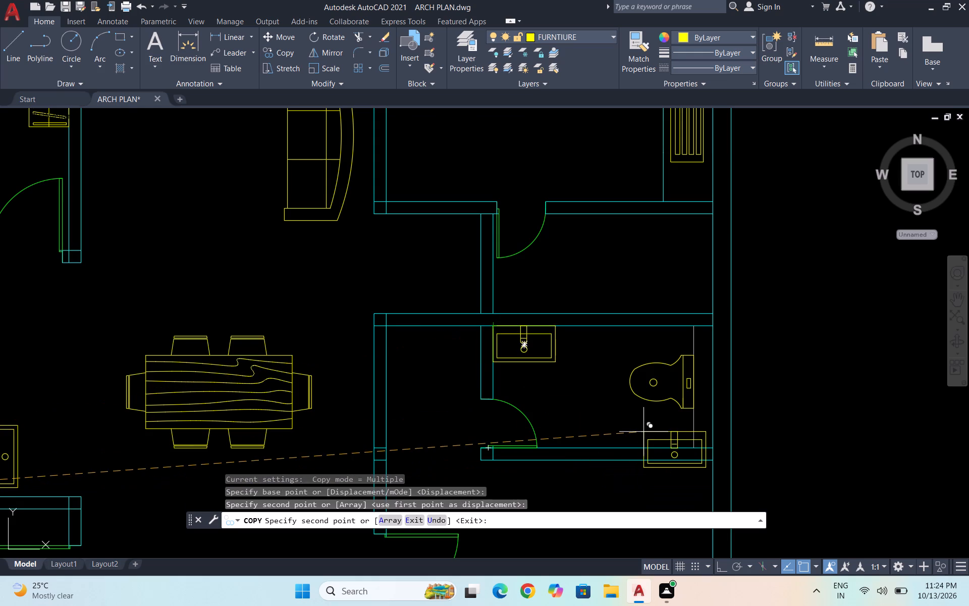
pyautogui.press('Escape')
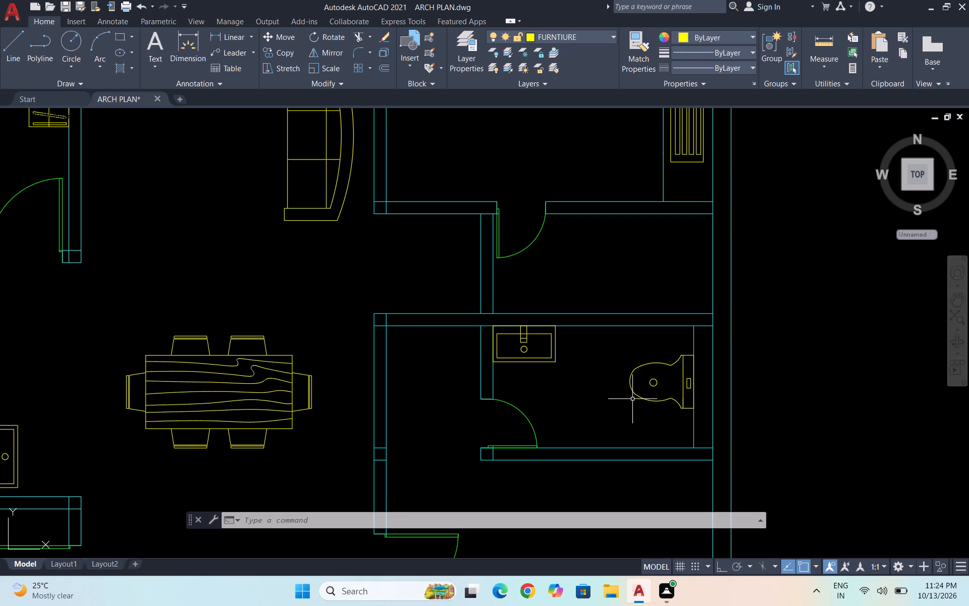
# Move the spare small sofa from outside the lower-right bedroom to the spare furniture left of the plan.
pyautogui.scroll(1, 607, 388)
pyautogui.scroll(-3, 602, 362)
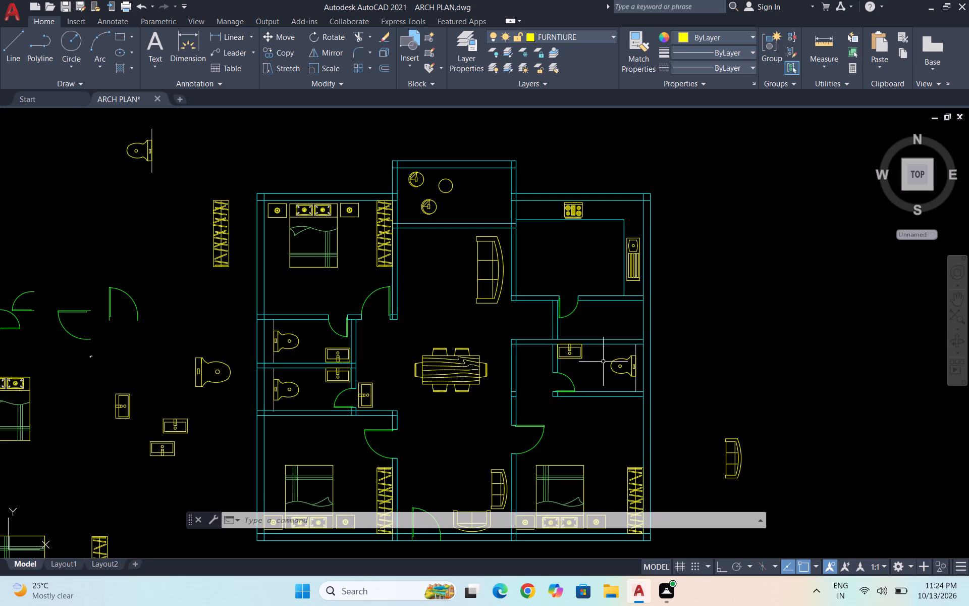
pyautogui.scroll(-3, 635, 247)
pyautogui.scroll(2, 680, 274)
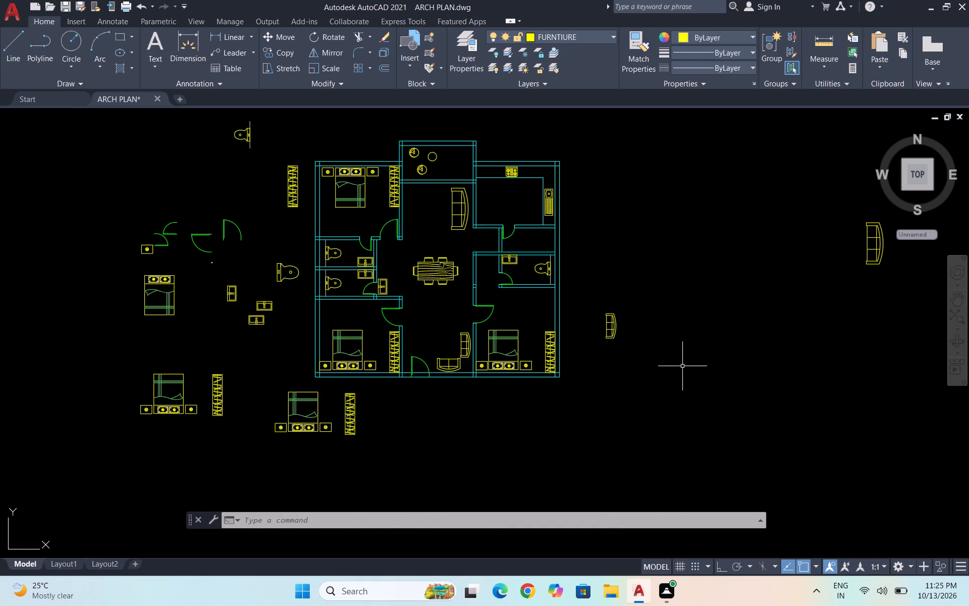
pyautogui.click(633, 353)
pyautogui.click(570, 296)
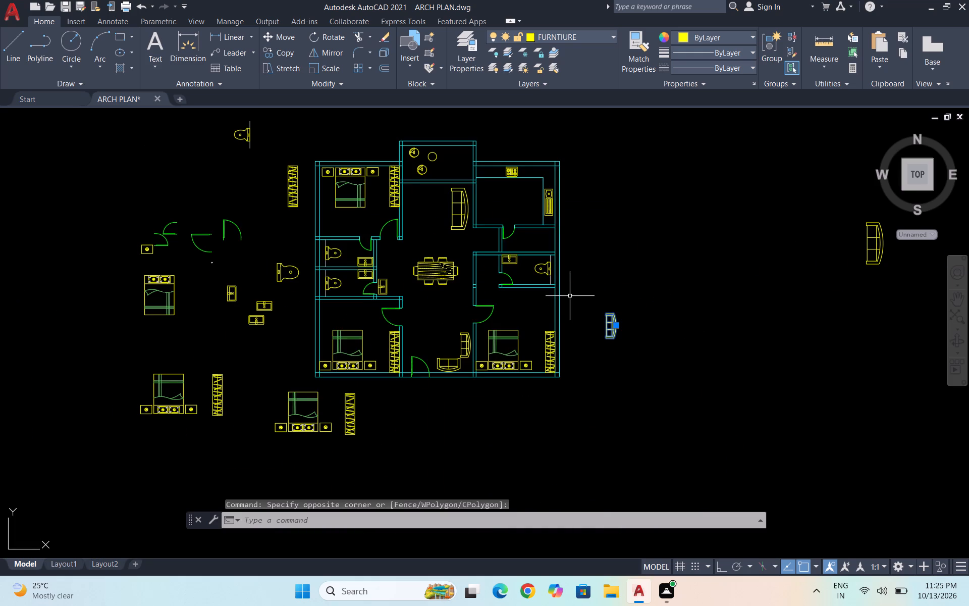
pyautogui.press('m')
pyautogui.press('Return')
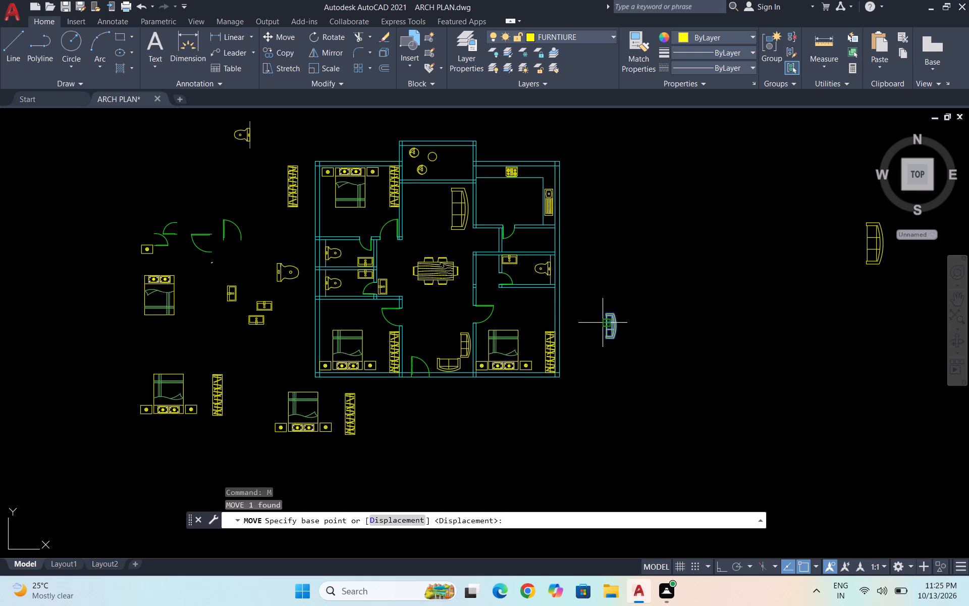
pyautogui.click(604, 323)
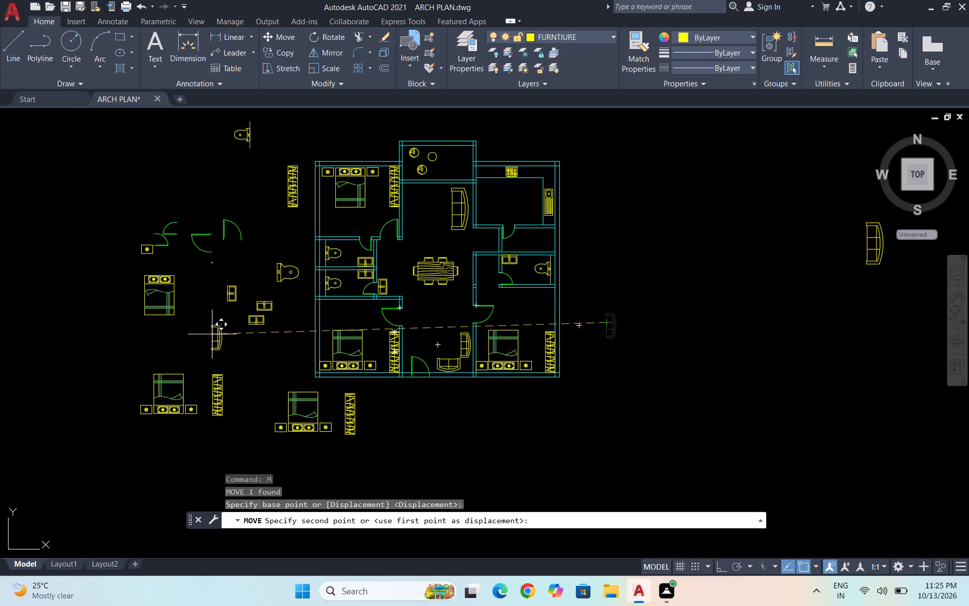
pyautogui.click(201, 330)
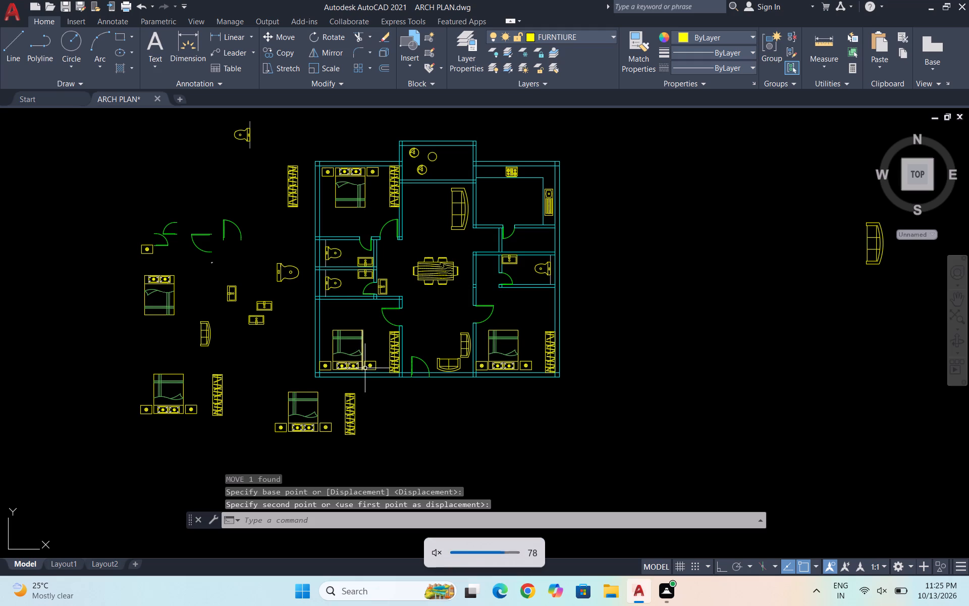
# Move the spare large sofa and dining set together from far right of the plan to its left side.
pyautogui.scroll(-2, 674, 230)
pyautogui.scroll(-2, 789, 178)
pyautogui.scroll(1, 788, 179)
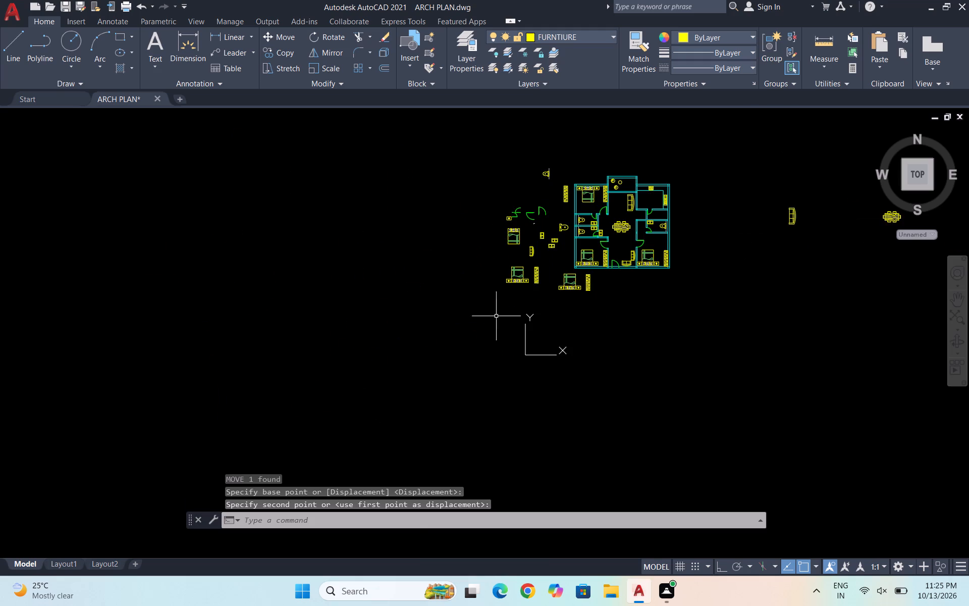
pyautogui.scroll(-2, 489, 319)
pyautogui.scroll(2, 620, 270)
pyautogui.click(719, 331)
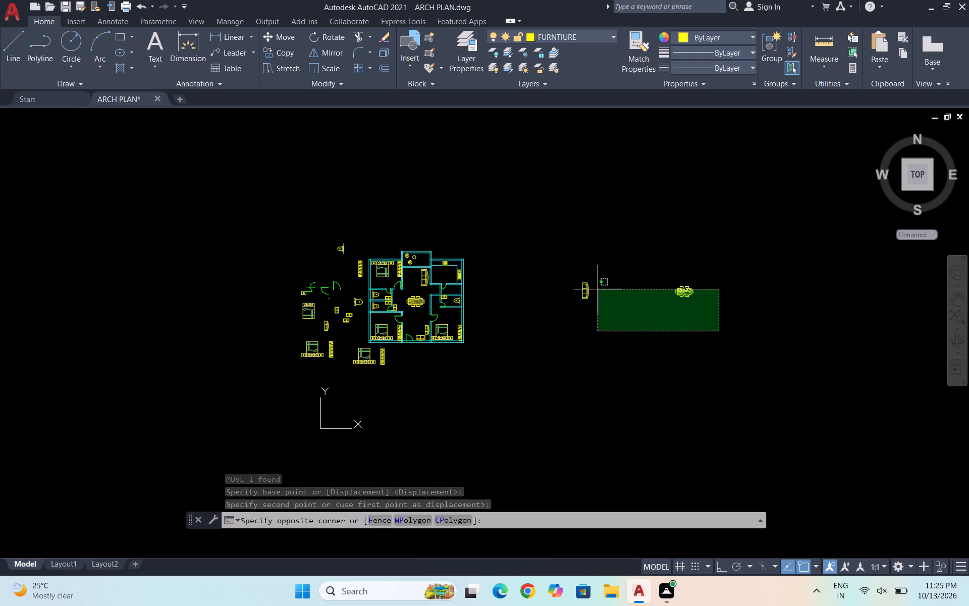
pyautogui.click(566, 247)
pyautogui.press('m')
pyautogui.press('Return')
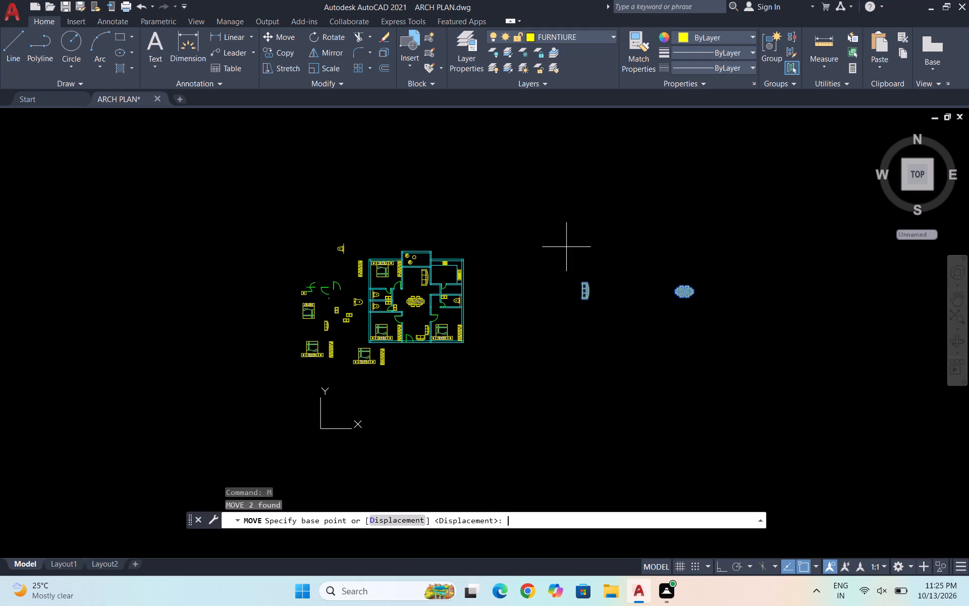
pyautogui.click(619, 278)
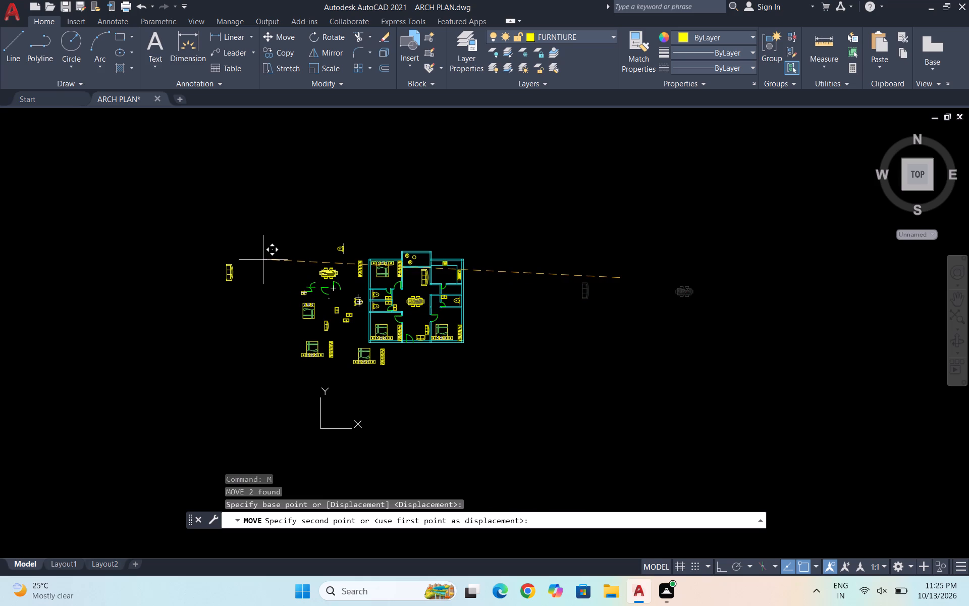
pyautogui.click(261, 255)
pyautogui.press('Escape')
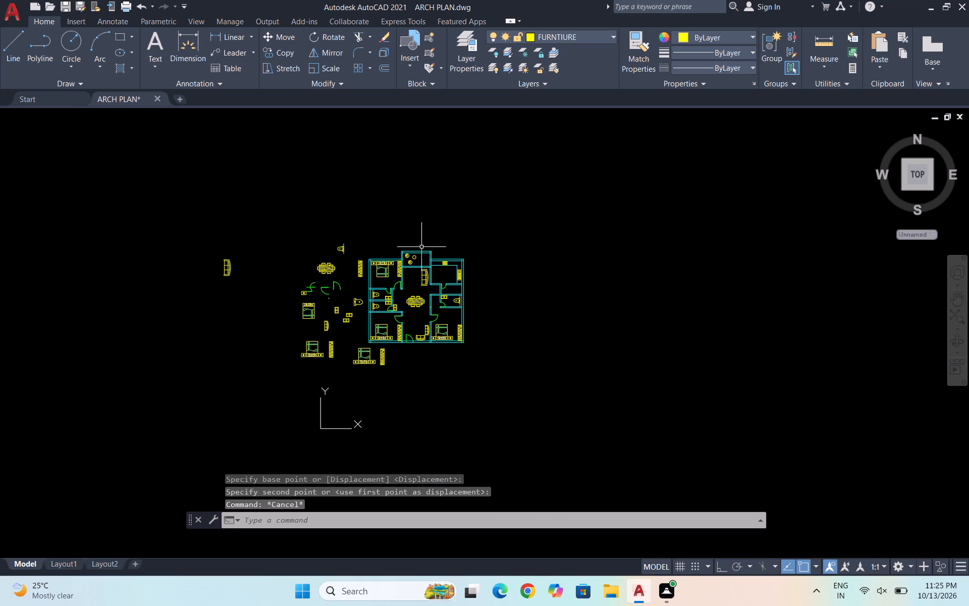
pyautogui.scroll(2, 437, 335)
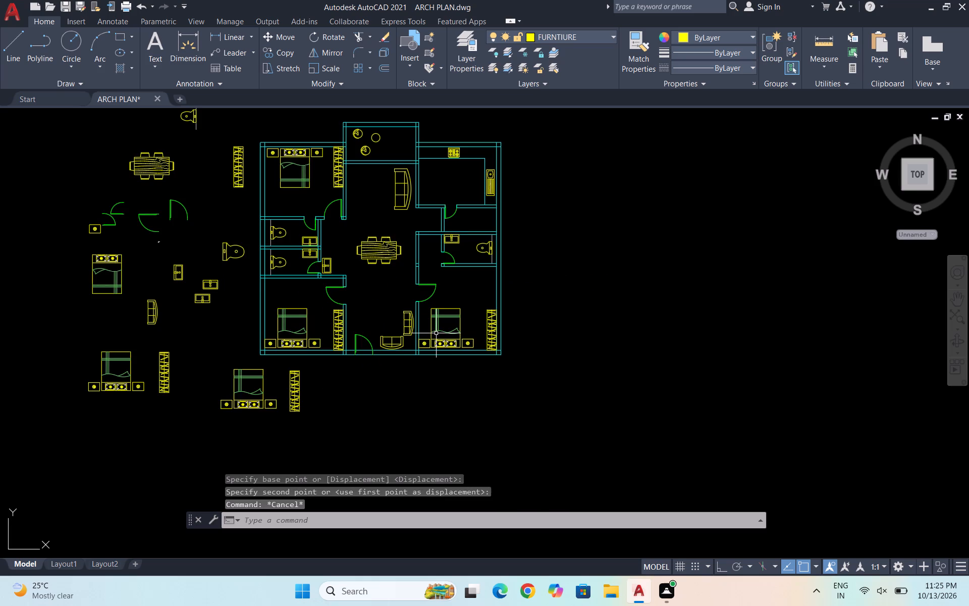
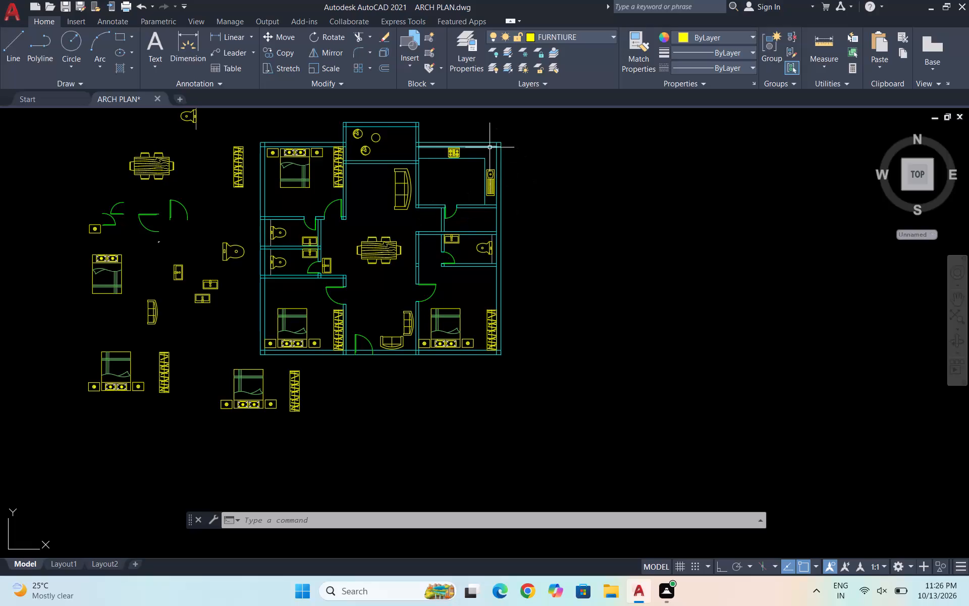
# Trim the overlapping wall lines at the kitchen's upper-right outer corner.
pyautogui.scroll(1, 494, 147)
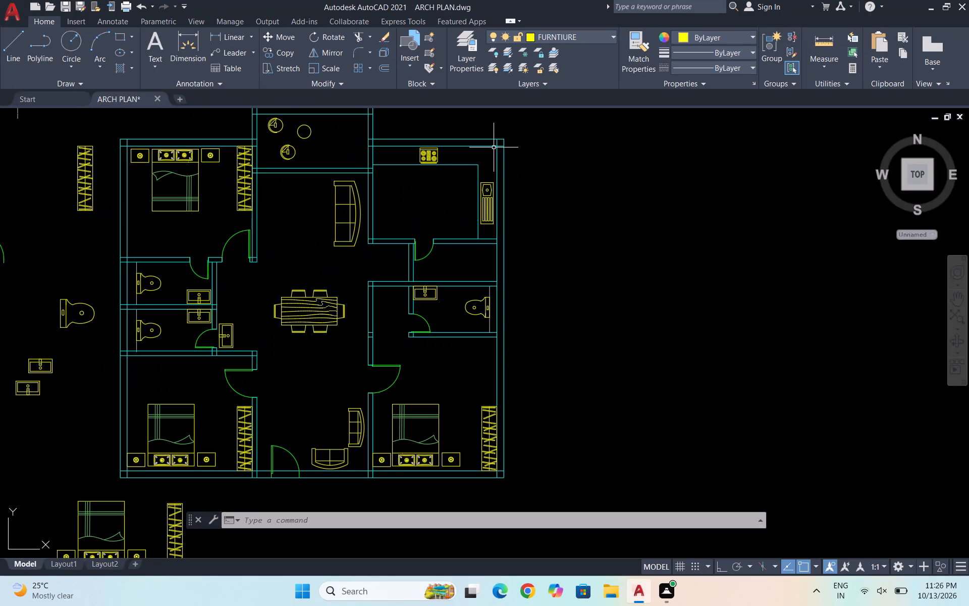
pyautogui.write('TR')
pyautogui.press('Return')
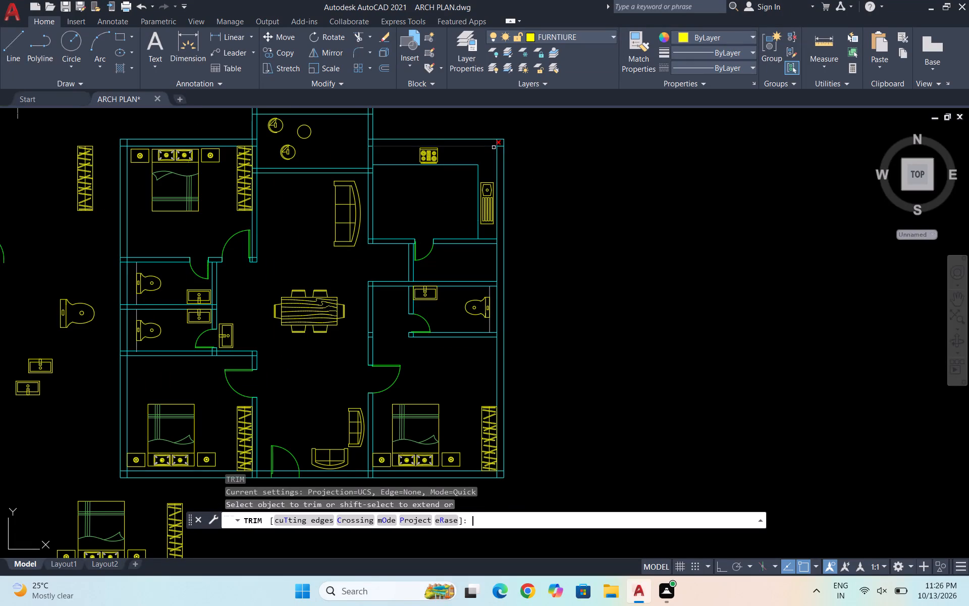
pyautogui.scroll(4, 492, 143)
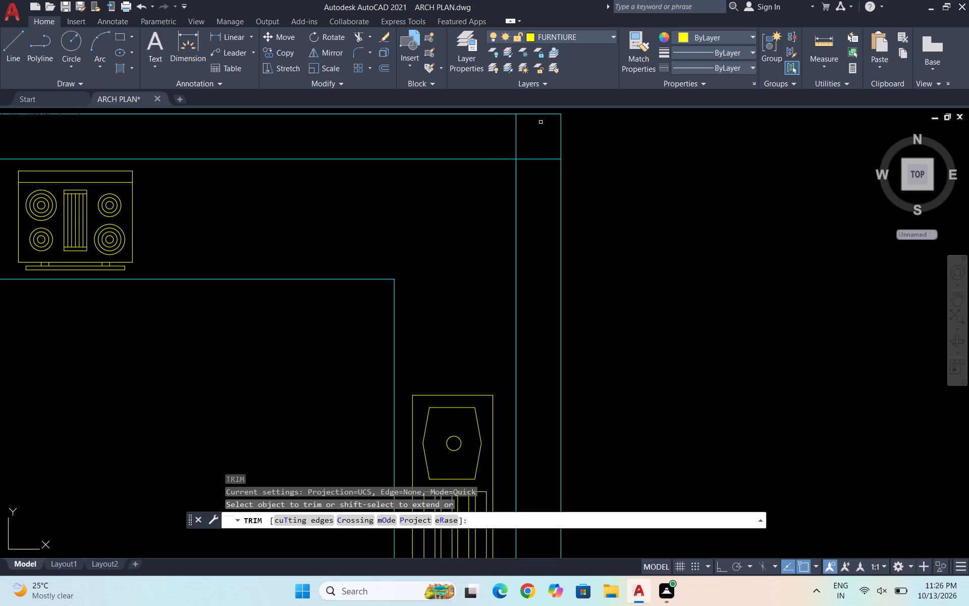
pyautogui.click(503, 146)
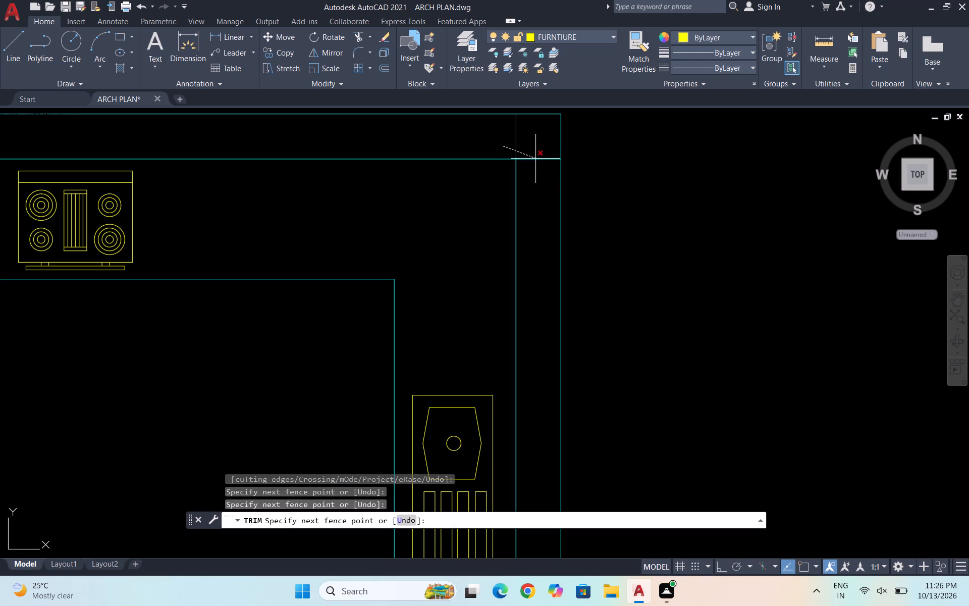
pyautogui.click(549, 161)
# Trim the overlapping wall lines at the upper-right corner of the projecting sit-out with the round chairs.
pyautogui.scroll(-3, 556, 154)
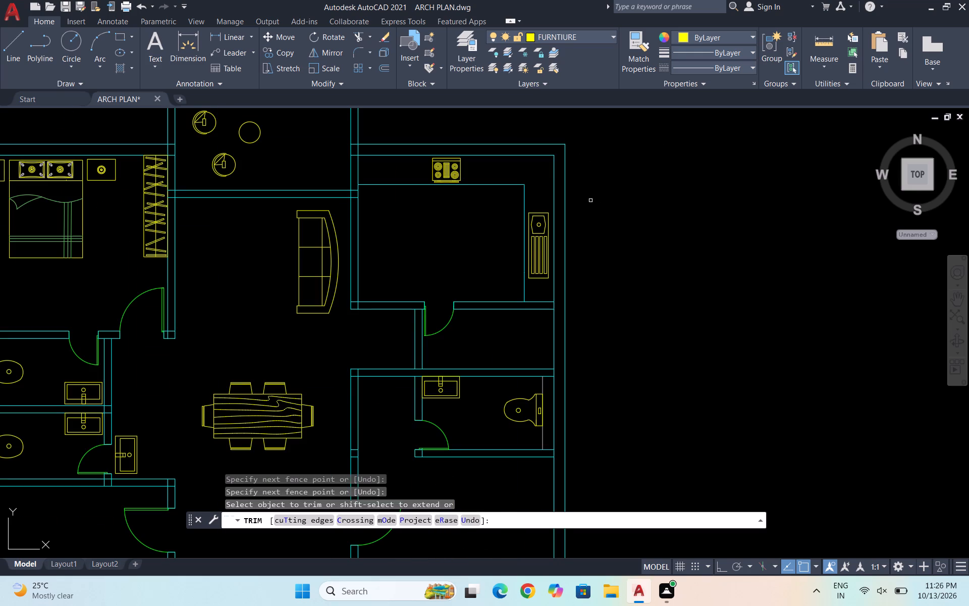
pyautogui.scroll(-3, 593, 203)
pyautogui.scroll(5, 541, 180)
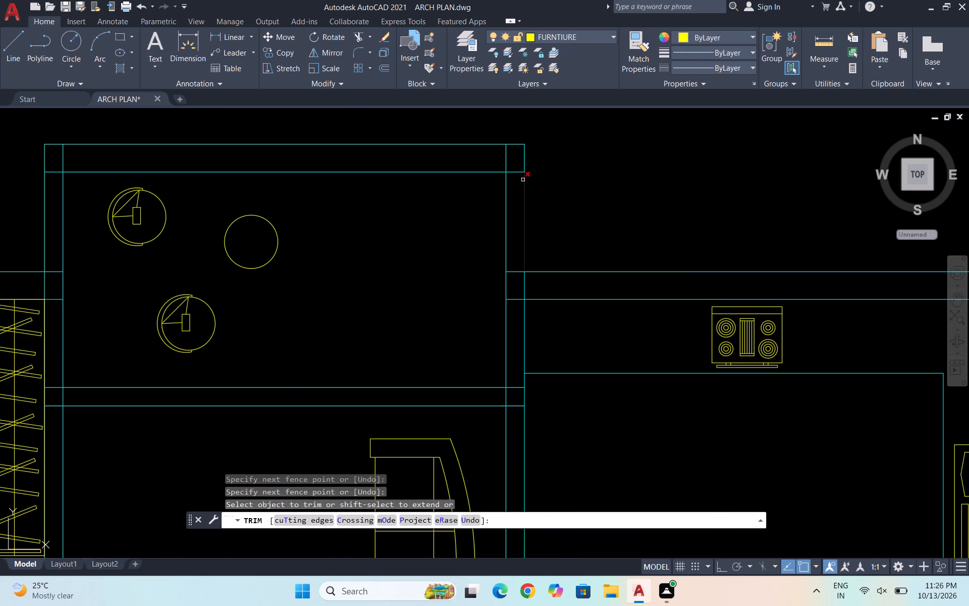
pyautogui.scroll(2, 498, 159)
pyautogui.moveTo(498, 159); pyautogui.dragTo(530, 201)
pyautogui.click(531, 211)
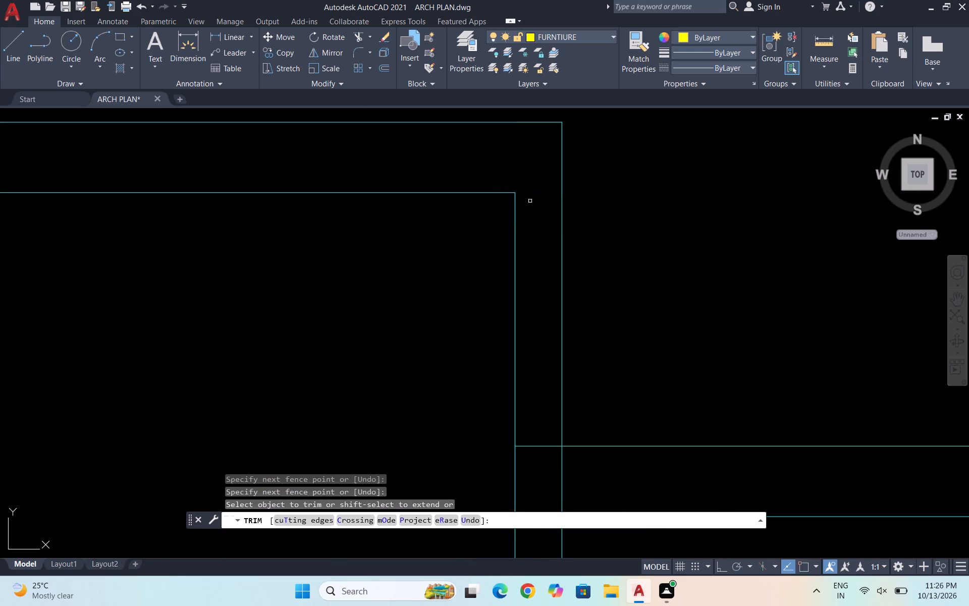
# Trim the wall lines crossing the sit-out's right wall where the kitchen's top wall and the sit-out's lower wall meet it.
pyautogui.scroll(-2, 538, 203)
pyautogui.scroll(2, 559, 312)
pyautogui.moveTo(543, 309); pyautogui.dragTo(514, 312)
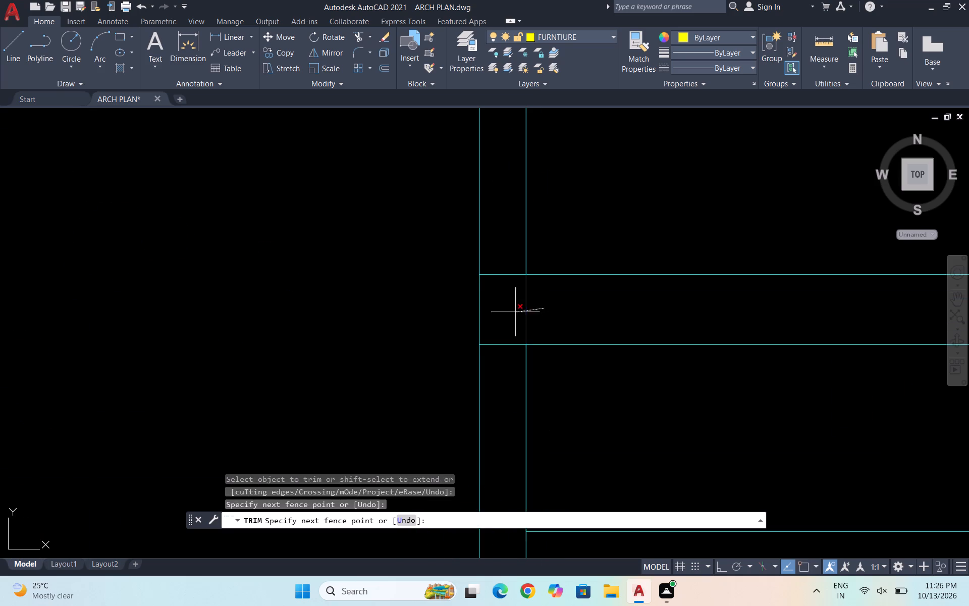
pyautogui.moveTo(514, 312); pyautogui.dragTo(511, 311)
pyautogui.moveTo(492, 266); pyautogui.dragTo(508, 365)
pyautogui.scroll(-1, 525, 277)
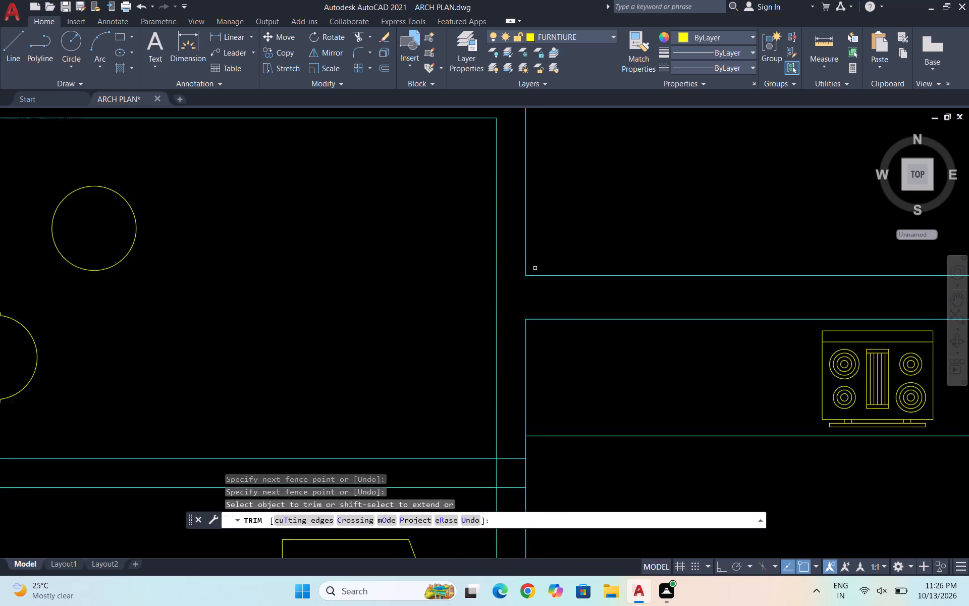
pyautogui.scroll(-1, 536, 267)
pyautogui.scroll(1, 527, 415)
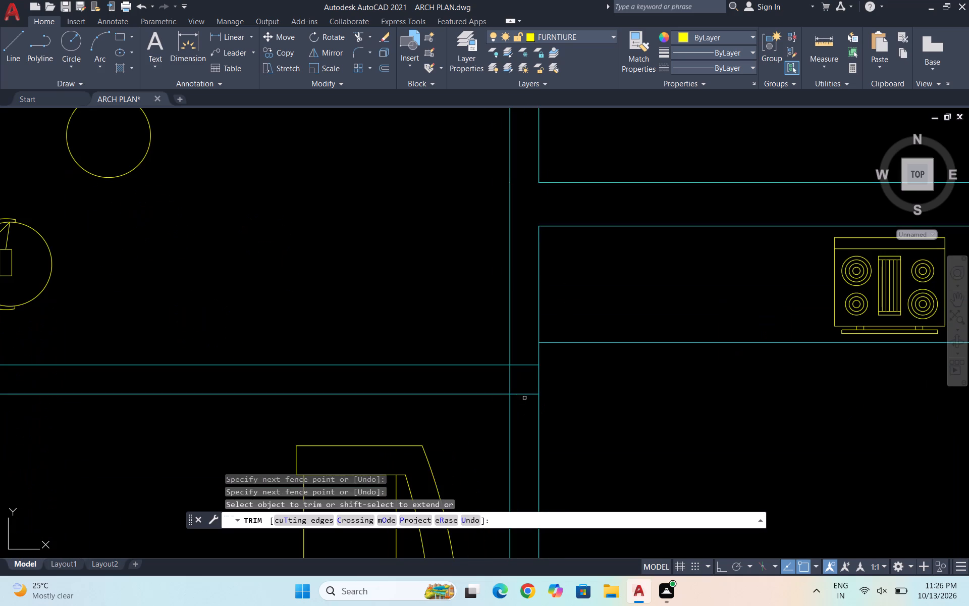
pyautogui.click(518, 362)
pyautogui.click(520, 400)
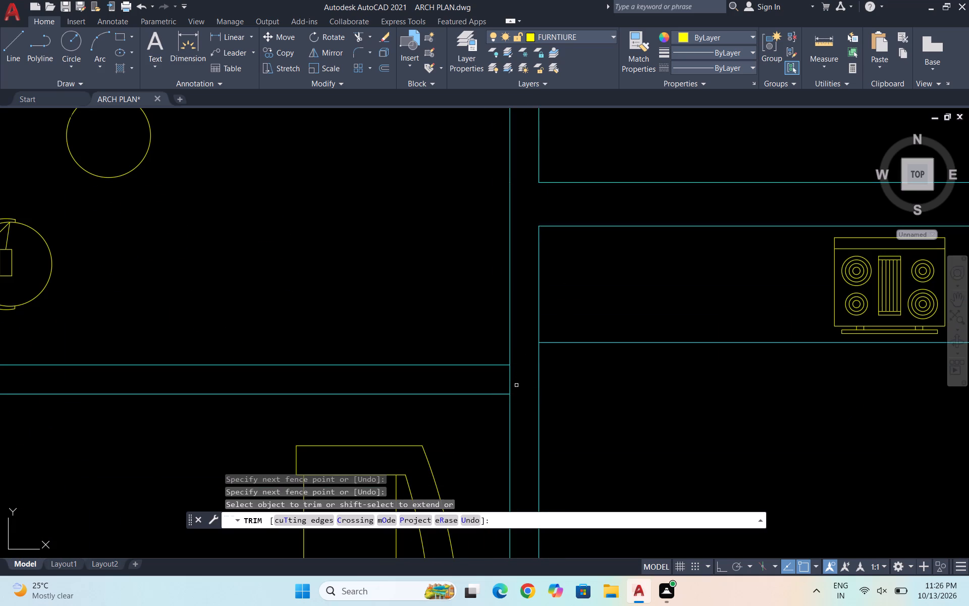
pyautogui.click(509, 380)
# Trim the overlapping wall lines at the sit-out's upper-left corner and where its left wall meets the bedroom's top wall.
pyautogui.scroll(-4, 525, 375)
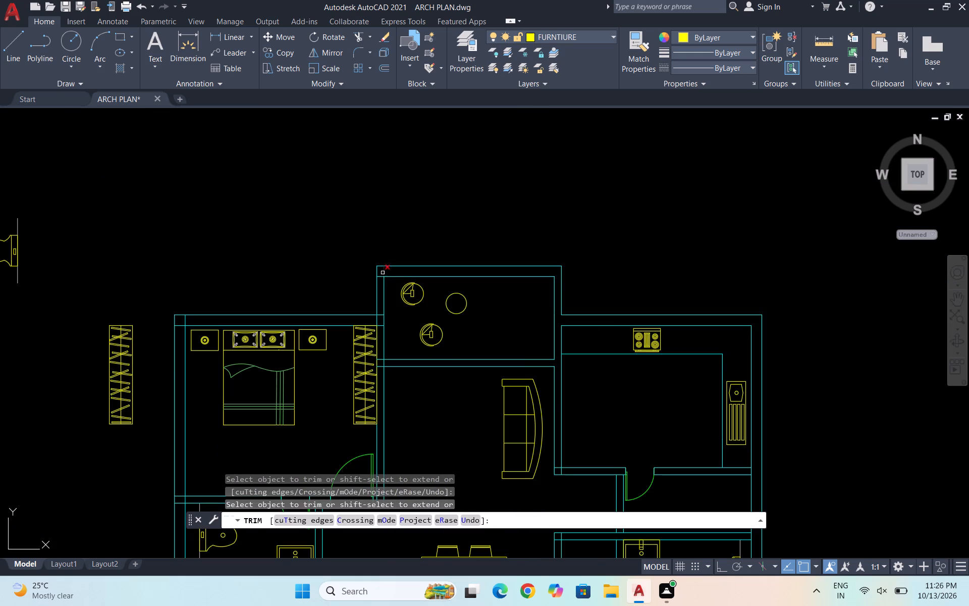
pyautogui.scroll(5, 383, 273)
pyautogui.click(388, 257)
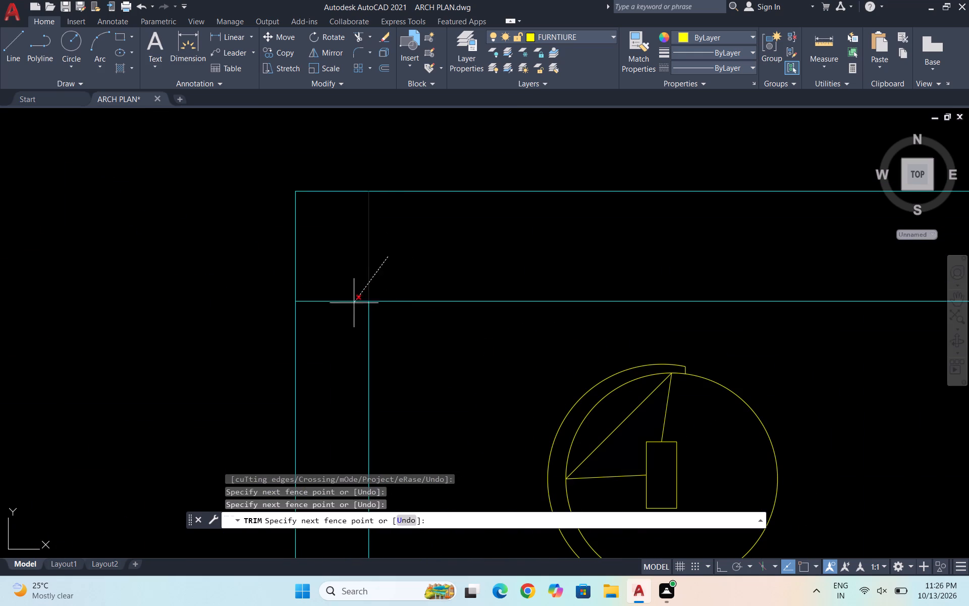
pyautogui.click(354, 303)
pyautogui.scroll(-4, 503, 190)
pyautogui.scroll(4, 476, 262)
pyautogui.moveTo(475, 264); pyautogui.dragTo(478, 384)
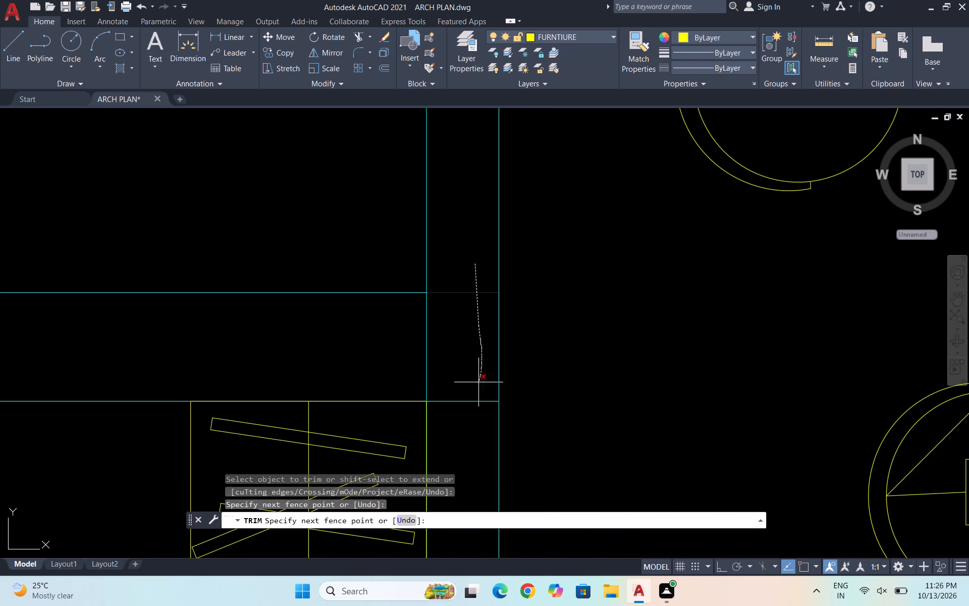
pyautogui.moveTo(478, 384); pyautogui.dragTo(471, 432)
pyautogui.moveTo(437, 348); pyautogui.dragTo(361, 373)
# Trim the overlapping wall lines at the upper-left bedroom's outer corner.
pyautogui.scroll(-4, 544, 287)
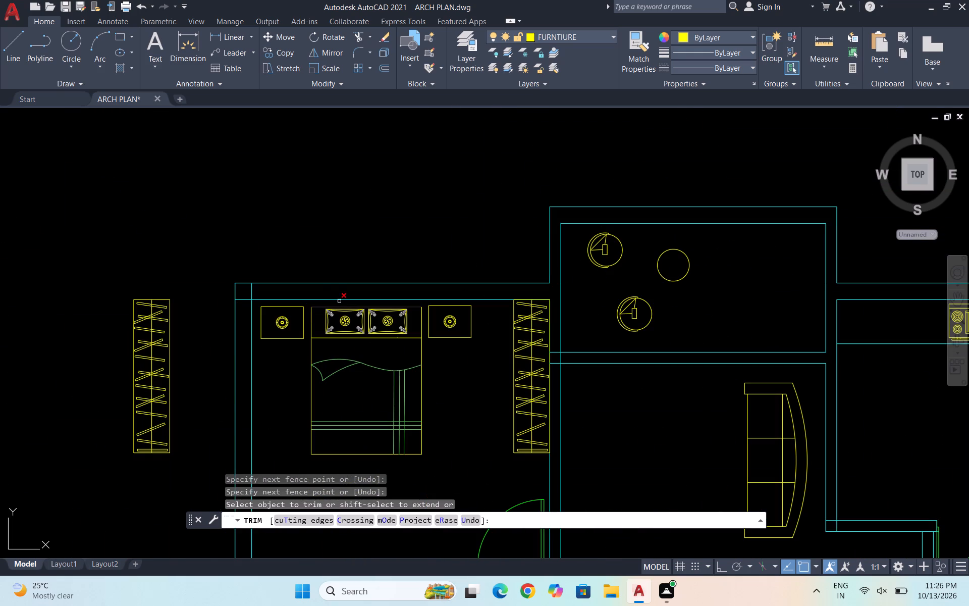
pyautogui.scroll(3, 223, 305)
pyautogui.click(346, 259)
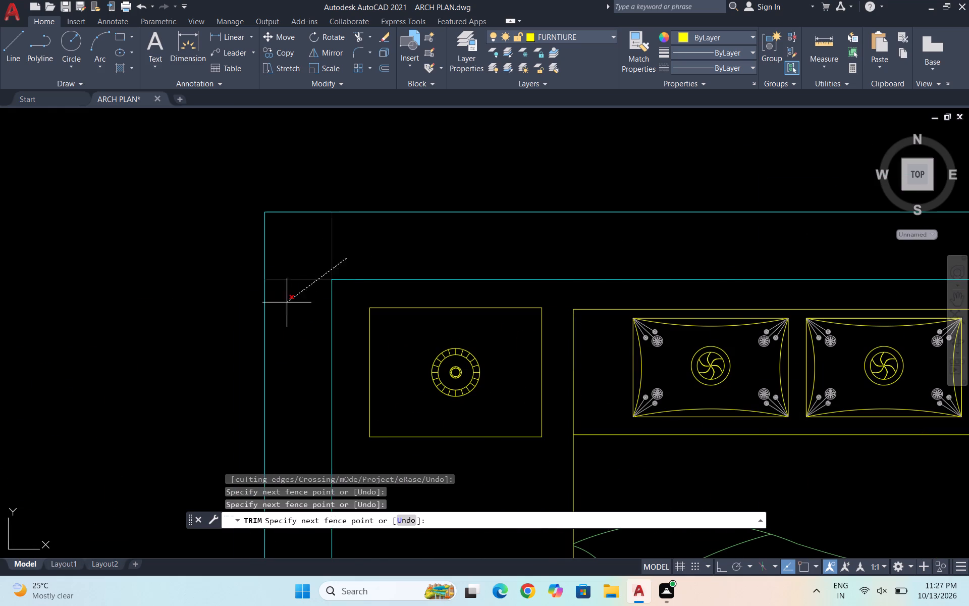
pyautogui.click(287, 302)
# Trim the overlapping wall lines at both ends of the upper-left bedroom's lower wall.
pyautogui.scroll(-6, 392, 211)
pyautogui.scroll(3, 436, 278)
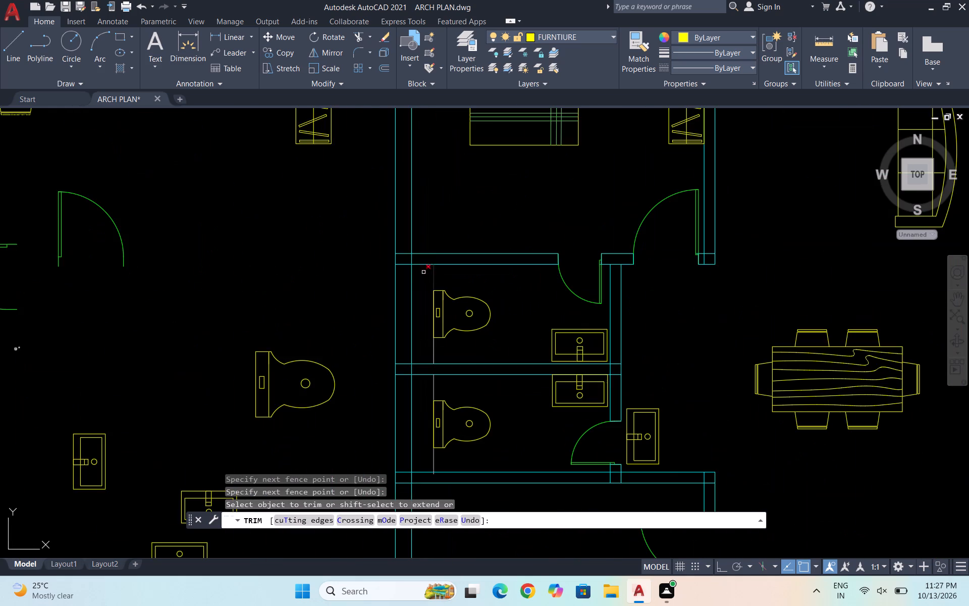
pyautogui.scroll(2, 417, 263)
pyautogui.moveTo(392, 230); pyautogui.dragTo(391, 293)
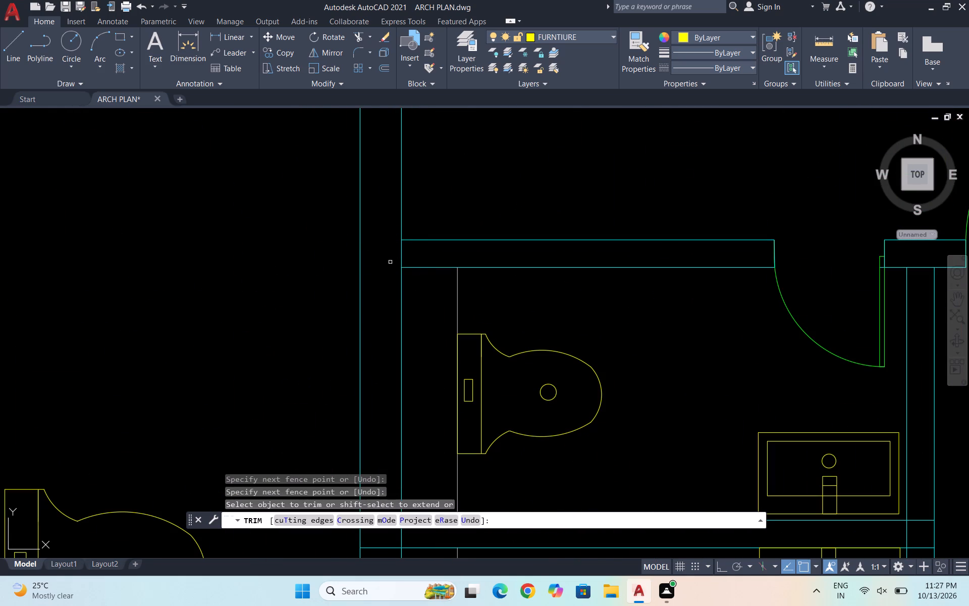
pyautogui.moveTo(390, 261); pyautogui.dragTo(427, 250)
pyautogui.scroll(-3, 436, 236)
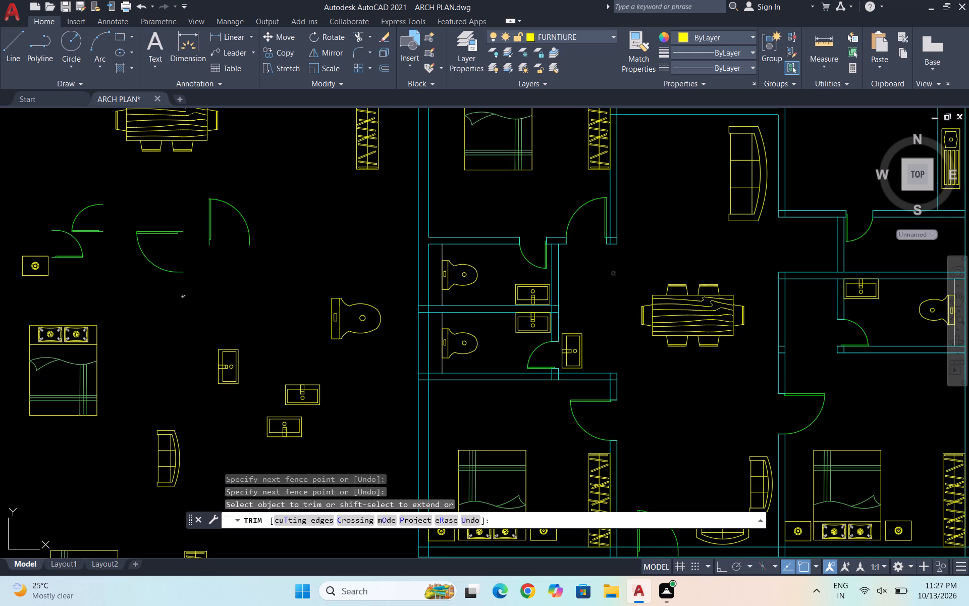
pyautogui.scroll(3, 624, 253)
pyautogui.scroll(3, 568, 190)
pyautogui.moveTo(575, 176); pyautogui.dragTo(437, 269)
# Trim the junctions of the two left toilets' right wall with their dividing wall and with the bedroom wall above.
pyautogui.scroll(-6, 605, 214)
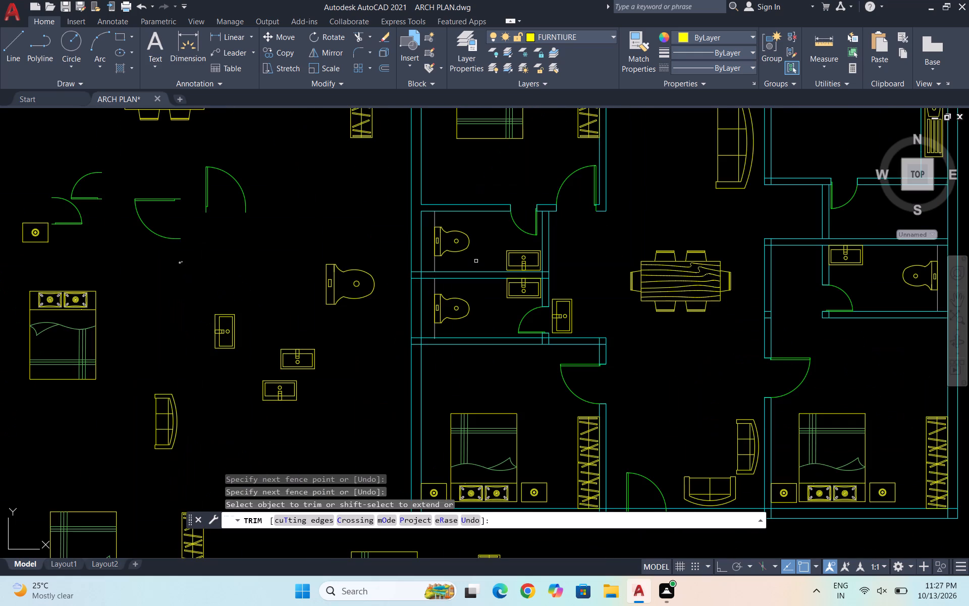
pyautogui.scroll(3, 533, 267)
pyautogui.scroll(2, 571, 284)
pyautogui.moveTo(566, 275); pyautogui.dragTo(565, 322)
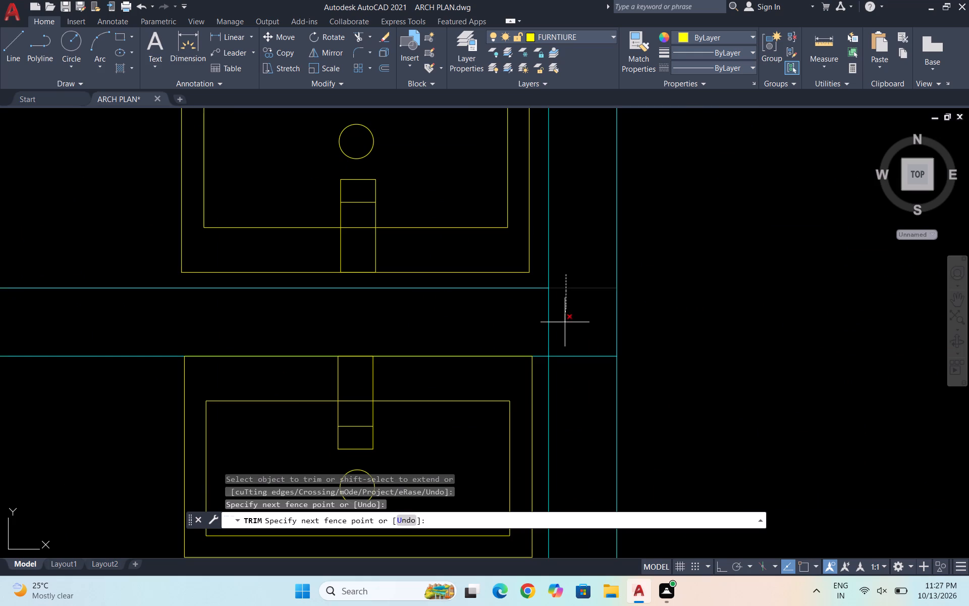
pyautogui.moveTo(565, 322); pyautogui.dragTo(569, 376)
pyautogui.moveTo(559, 336); pyautogui.dragTo(554, 334)
pyautogui.click(510, 328)
pyautogui.scroll(-3, 510, 328)
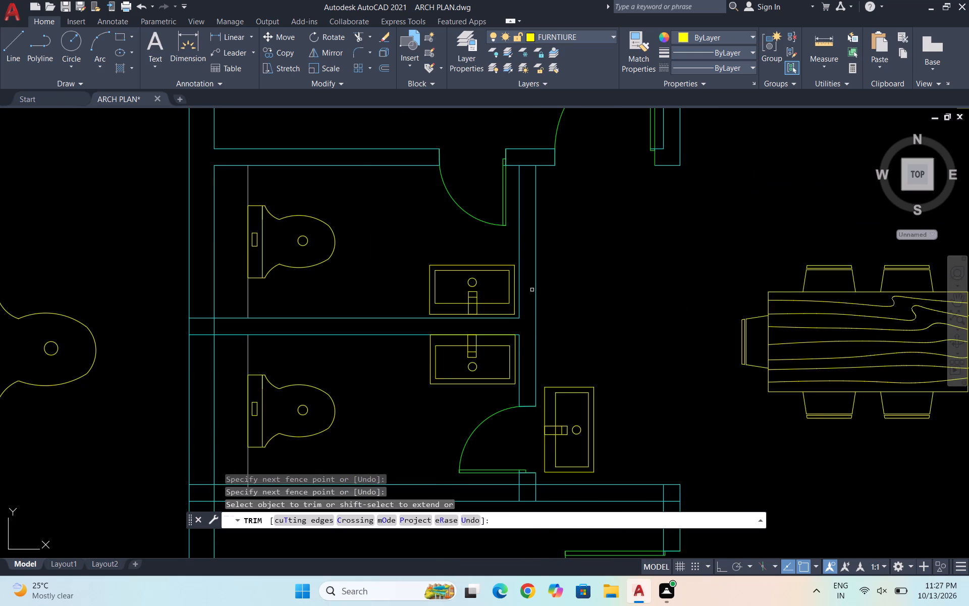
pyautogui.scroll(1, 532, 158)
pyautogui.moveTo(523, 165); pyautogui.dragTo(519, 184)
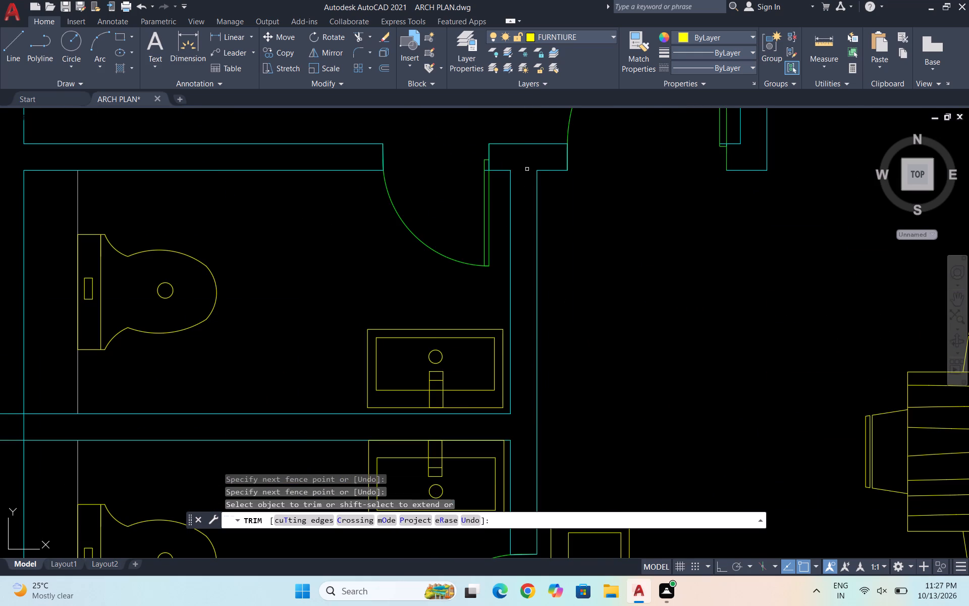
# Trim the left outer wall's junctions with the wall between the two toilets and the wall below the lower toilet.
pyautogui.scroll(-3, 529, 169)
pyautogui.scroll(3, 416, 228)
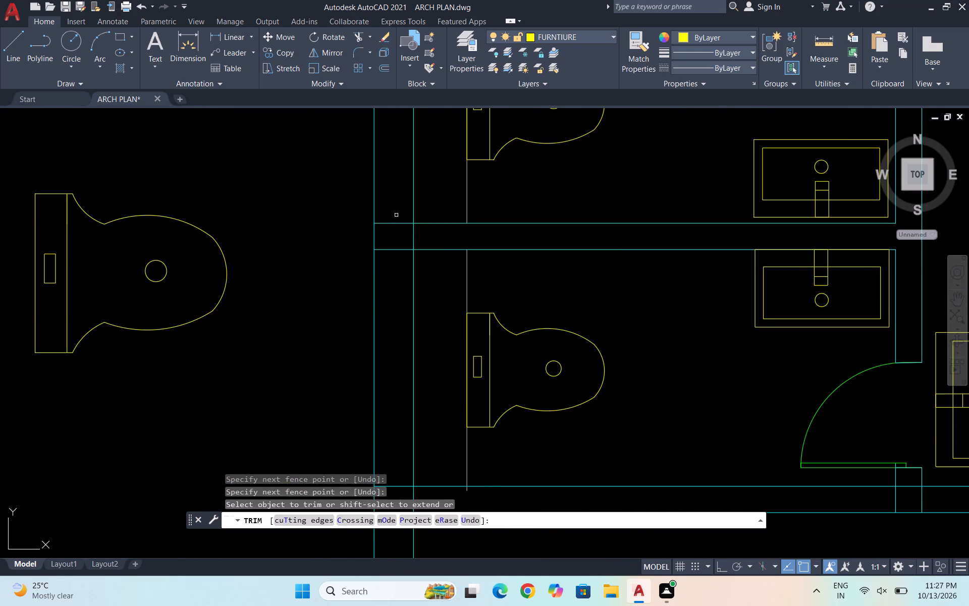
pyautogui.moveTo(396, 215); pyautogui.dragTo(387, 271)
pyautogui.moveTo(398, 245); pyautogui.dragTo(428, 247)
pyautogui.scroll(-4, 430, 238)
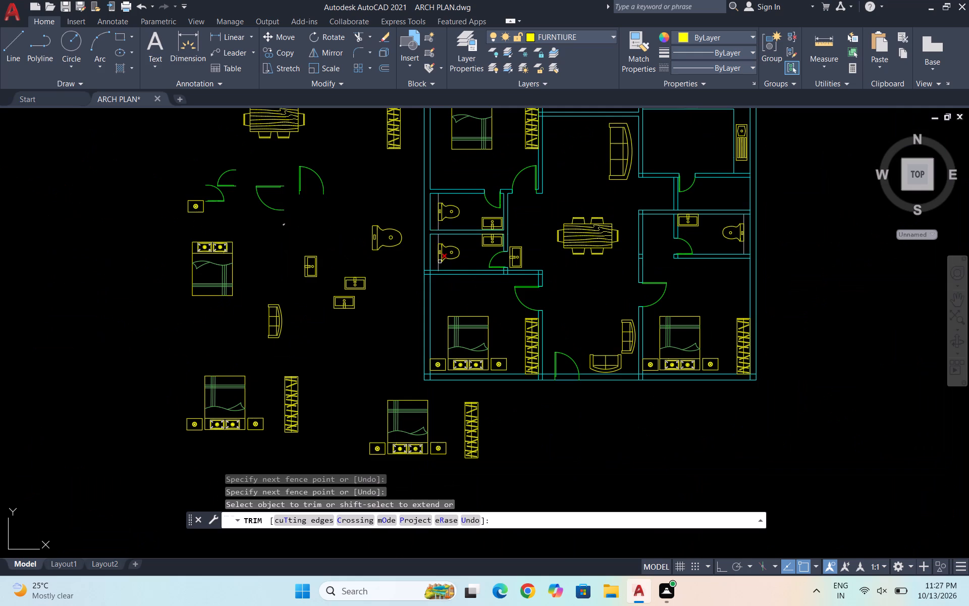
pyautogui.scroll(6, 425, 282)
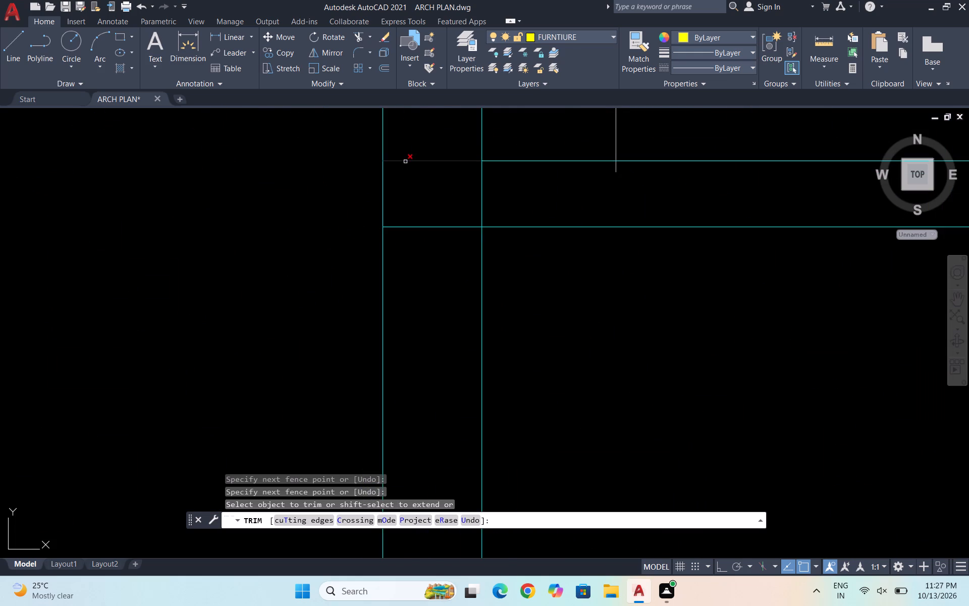
pyautogui.moveTo(409, 149); pyautogui.dragTo(415, 243)
pyautogui.moveTo(452, 197); pyautogui.dragTo(517, 191)
# Trim the end of the line behind the lower-left toilet's WC that protrudes into the wall below.
pyautogui.scroll(-4, 508, 196)
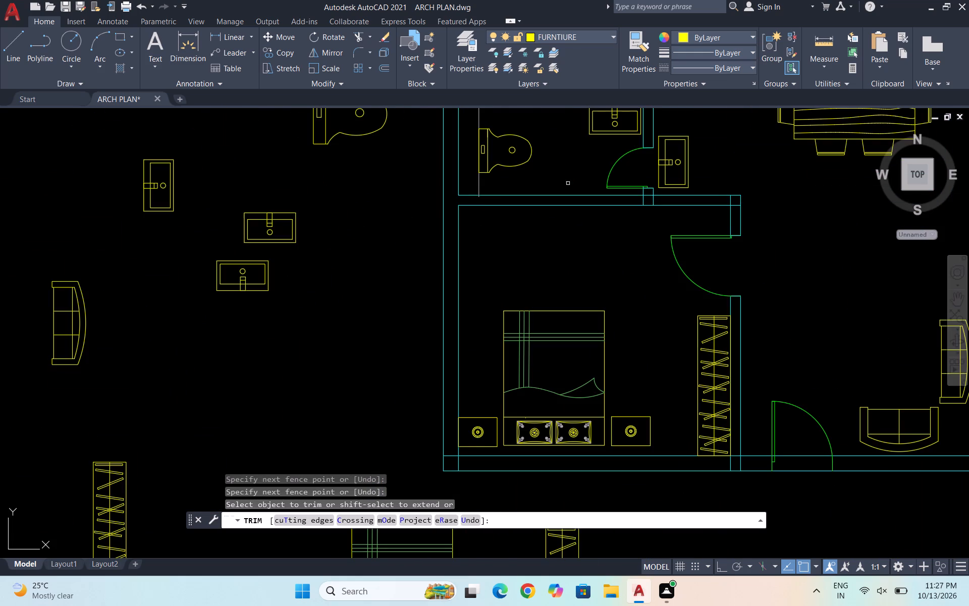
pyautogui.scroll(3, 469, 201)
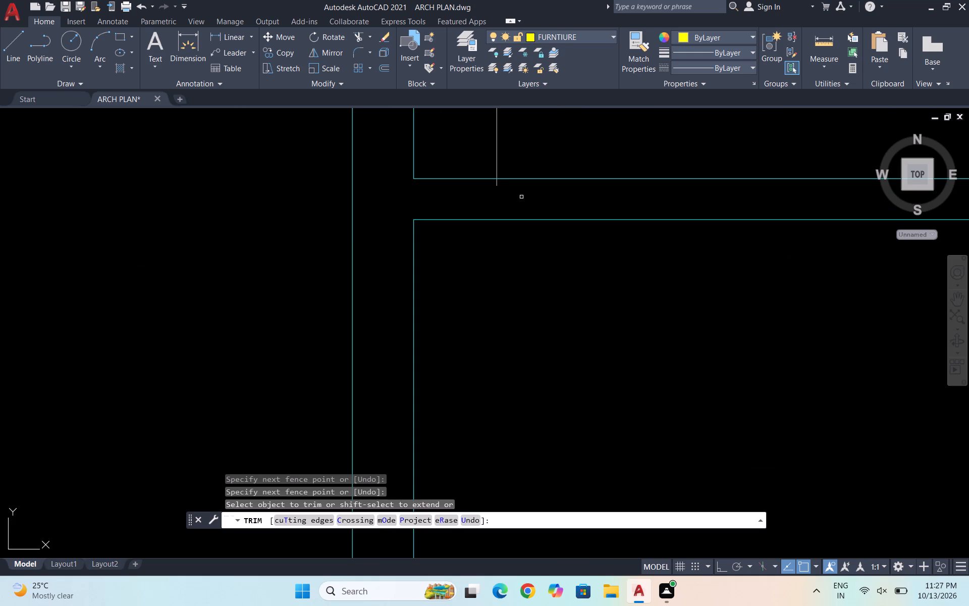
pyautogui.click(497, 185)
# Trim the lower-left bedroom's top wall lines at the toilet wall stub and at the bedroom's upper-right corner.
pyautogui.scroll(-2, 382, 201)
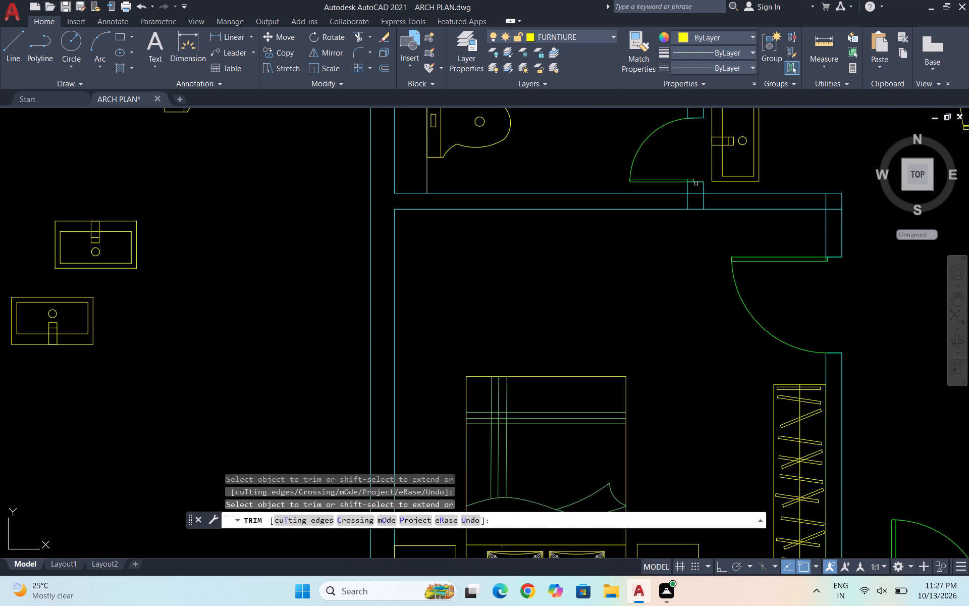
pyautogui.scroll(4, 697, 184)
pyautogui.moveTo(684, 206); pyautogui.dragTo(741, 271)
pyautogui.scroll(-4, 594, 292)
pyautogui.scroll(3, 703, 323)
pyautogui.moveTo(573, 237); pyautogui.dragTo(603, 308)
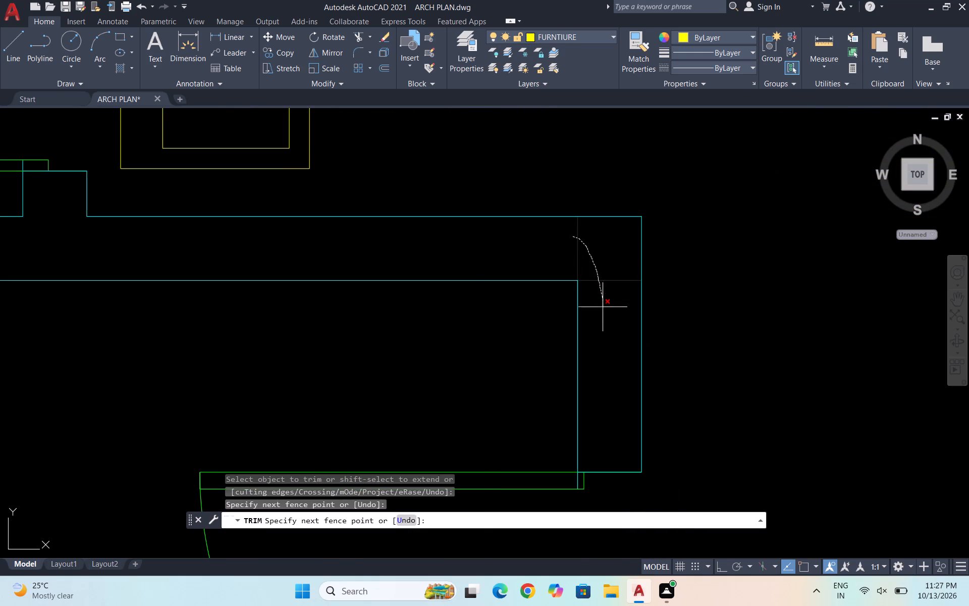
pyautogui.moveTo(603, 308); pyautogui.dragTo(603, 310)
# Trim the overlapping wall lines at the plan's lower-left outer corner.
pyautogui.scroll(-5, 612, 260)
pyautogui.scroll(3, 423, 417)
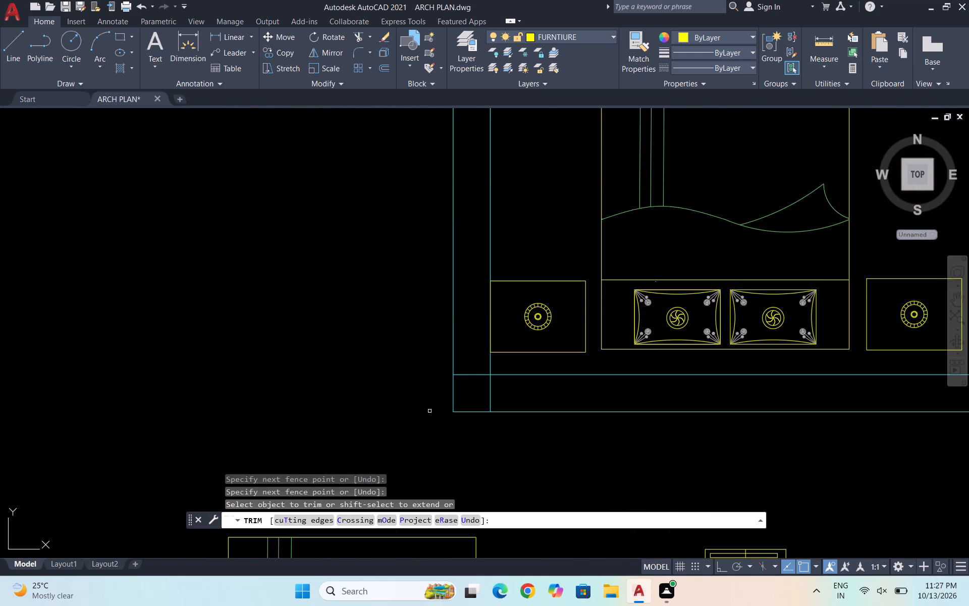
pyautogui.scroll(3, 510, 391)
pyautogui.moveTo(366, 301); pyautogui.dragTo(449, 374)
# Trim the overlapping lines where the lower-left bedroom's right wall meets the bottom outer wall.
pyautogui.scroll(-6, 444, 371)
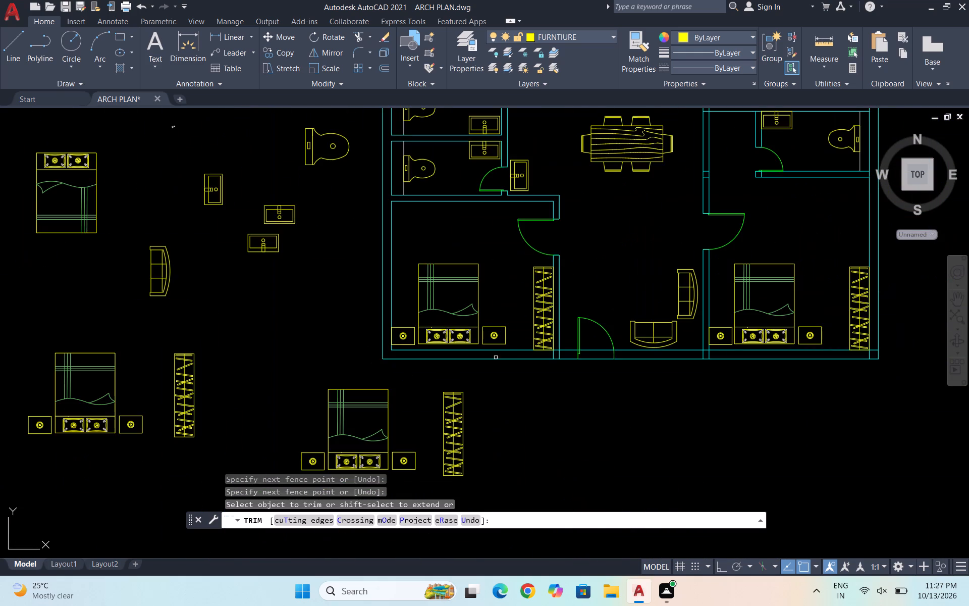
pyautogui.scroll(6, 561, 353)
pyautogui.moveTo(503, 311); pyautogui.dragTo(450, 388)
pyautogui.moveTo(430, 389); pyautogui.dragTo(479, 388)
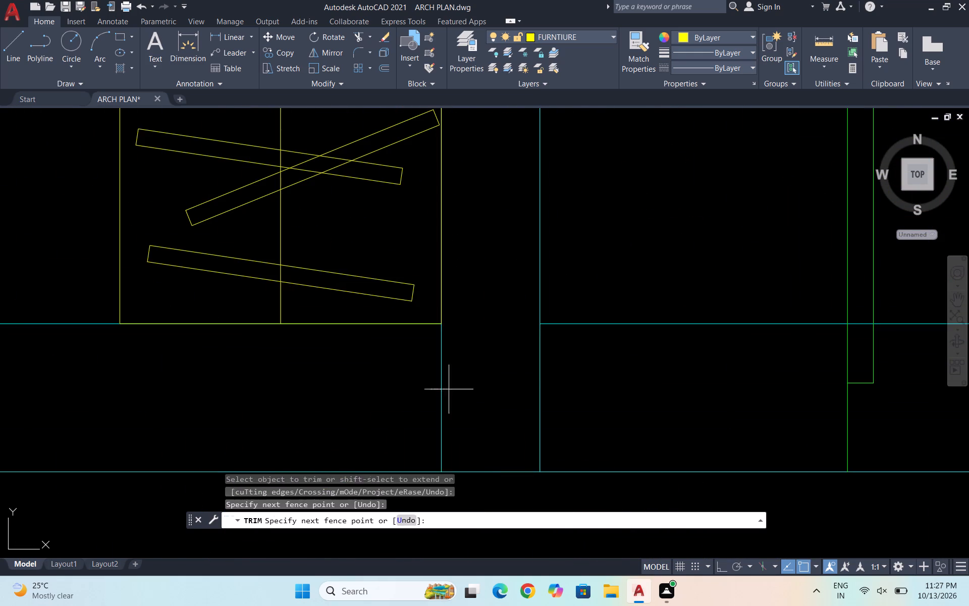
pyautogui.moveTo(479, 388); pyautogui.dragTo(608, 365)
# Trim the bottom outer wall lines across the entrance door opening.
pyautogui.scroll(-5, 525, 374)
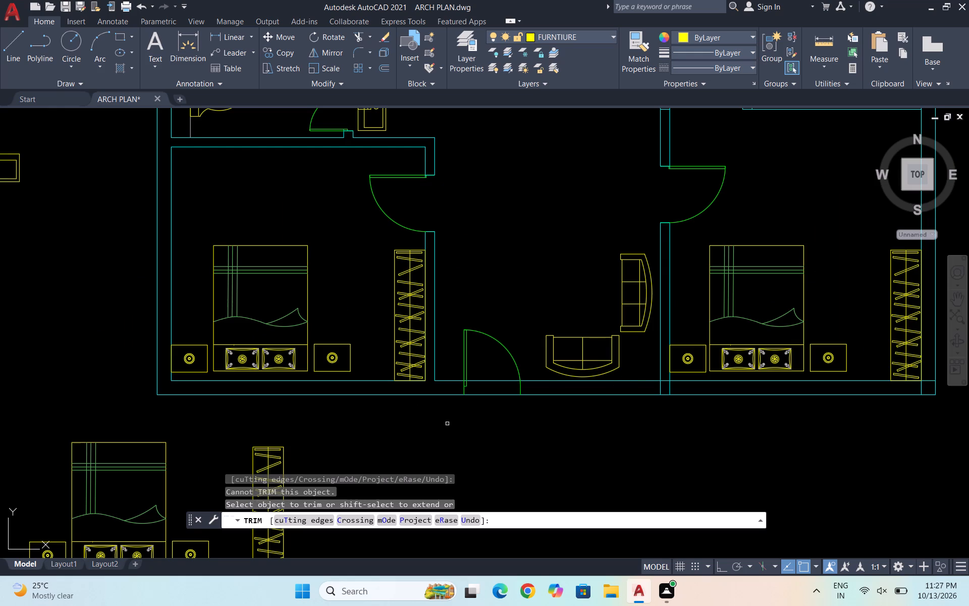
pyautogui.moveTo(505, 400); pyautogui.dragTo(486, 372)
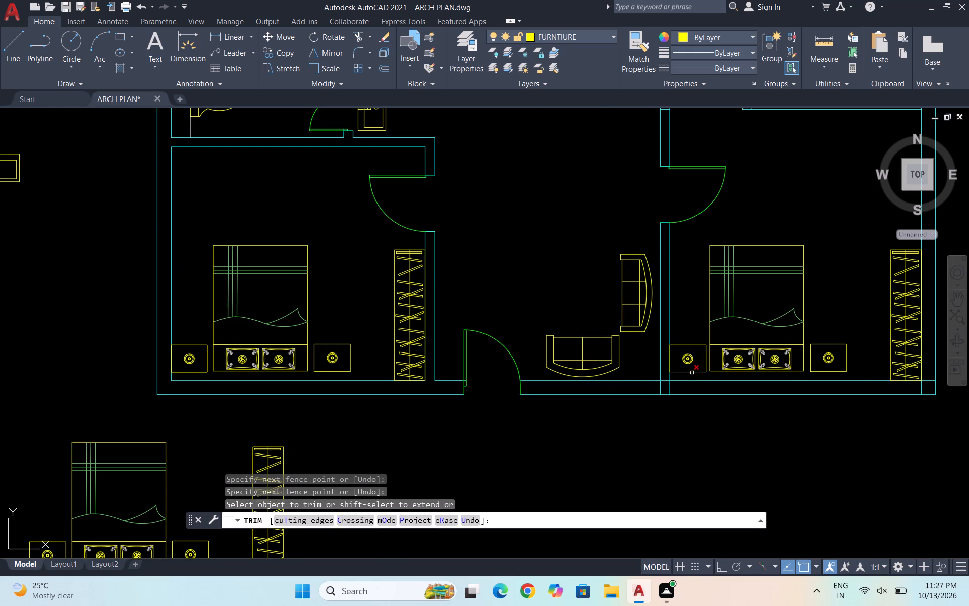
# Trim the overlapping lines where the lower-right bedroom's left wall meets the bottom outer wall.
pyautogui.scroll(4, 677, 385)
pyautogui.moveTo(602, 346); pyautogui.dragTo(602, 351)
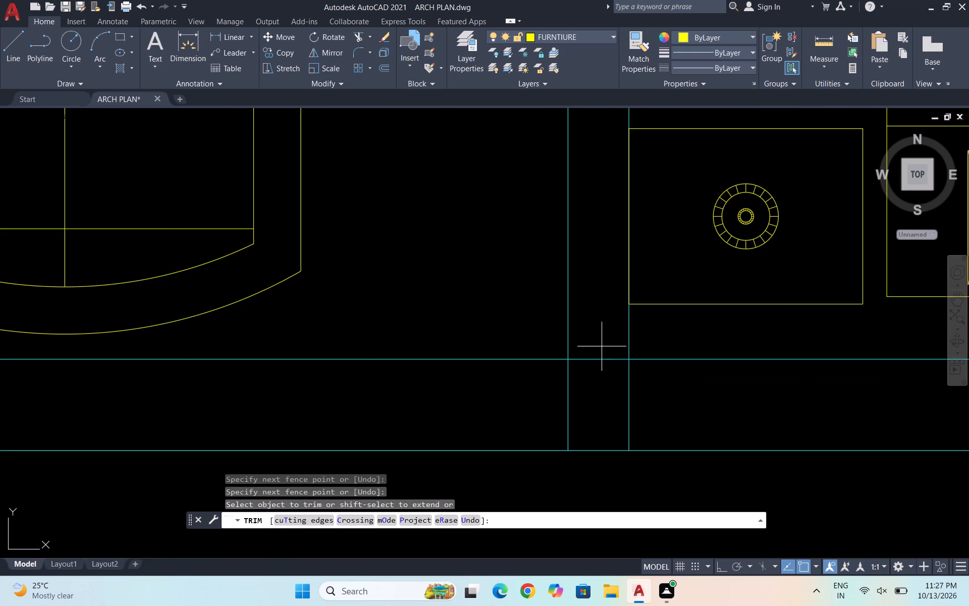
pyautogui.moveTo(602, 351); pyautogui.dragTo(595, 384)
pyautogui.moveTo(526, 407); pyautogui.dragTo(641, 379)
# Trim the overlapping wall lines at the plan's lower-right outer corner.
pyautogui.scroll(-3, 464, 463)
pyautogui.scroll(-1, 644, 418)
pyautogui.scroll(2, 849, 420)
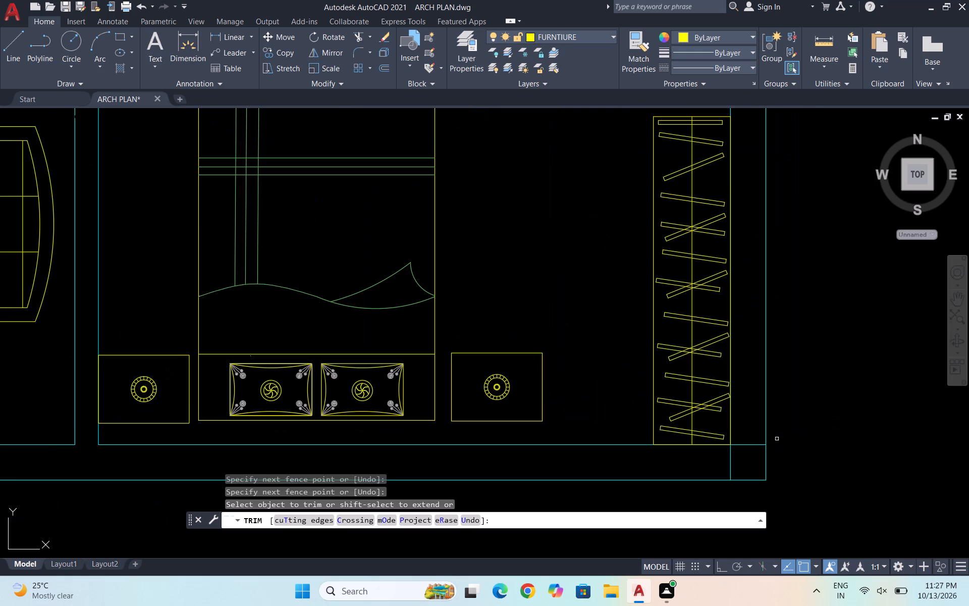
pyautogui.moveTo(750, 429); pyautogui.dragTo(752, 439)
pyautogui.click(735, 465)
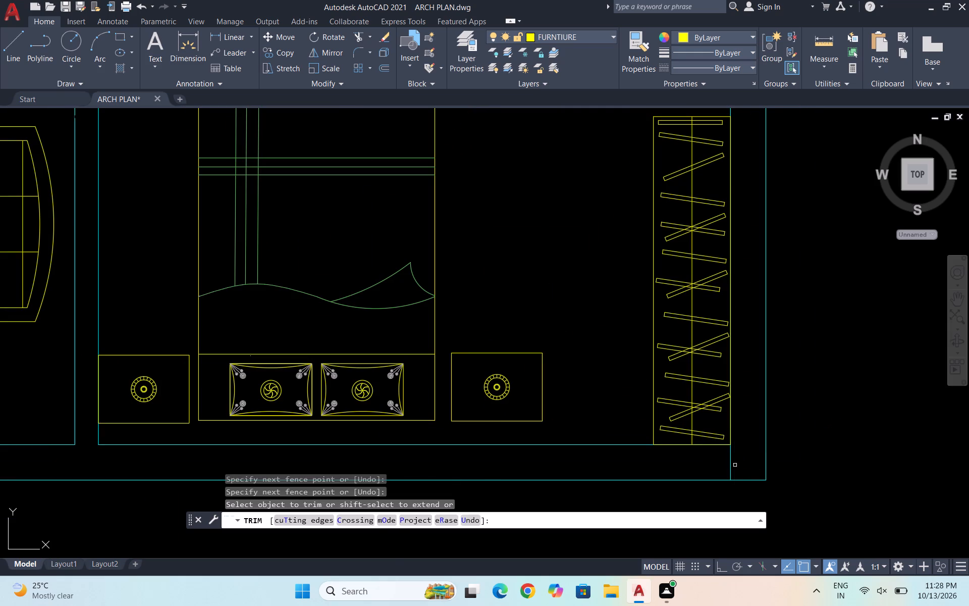
pyautogui.click(735, 465)
pyautogui.click(719, 465)
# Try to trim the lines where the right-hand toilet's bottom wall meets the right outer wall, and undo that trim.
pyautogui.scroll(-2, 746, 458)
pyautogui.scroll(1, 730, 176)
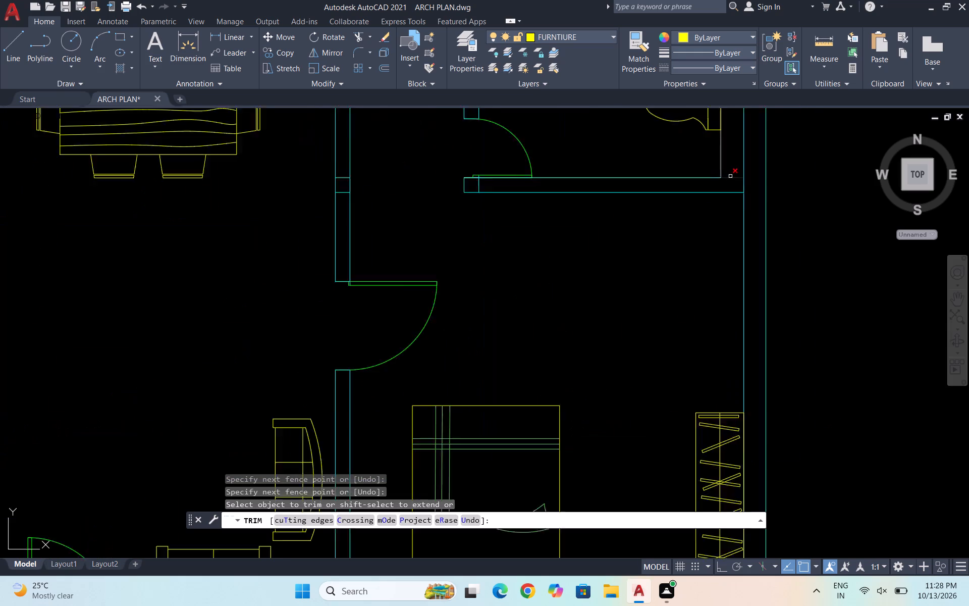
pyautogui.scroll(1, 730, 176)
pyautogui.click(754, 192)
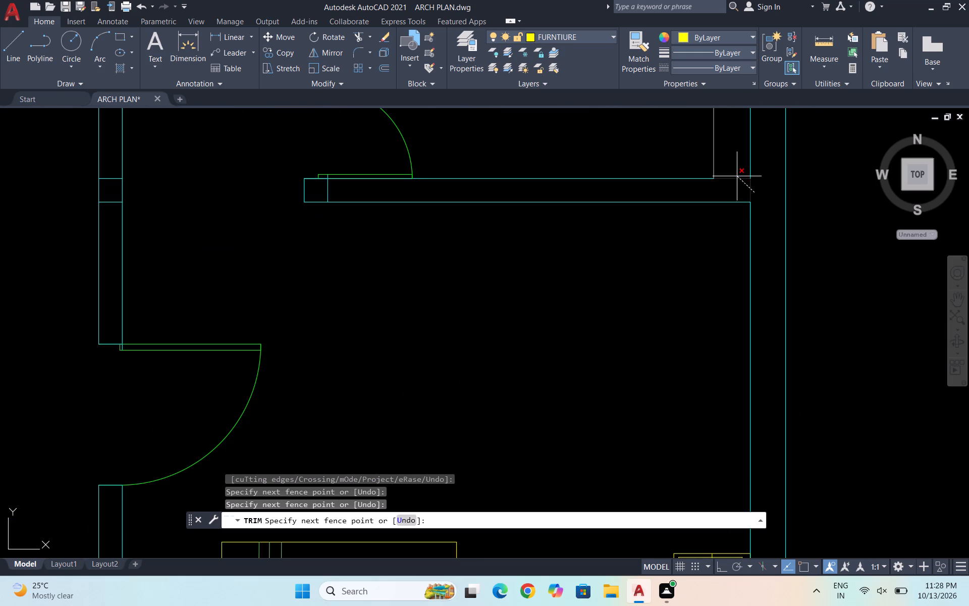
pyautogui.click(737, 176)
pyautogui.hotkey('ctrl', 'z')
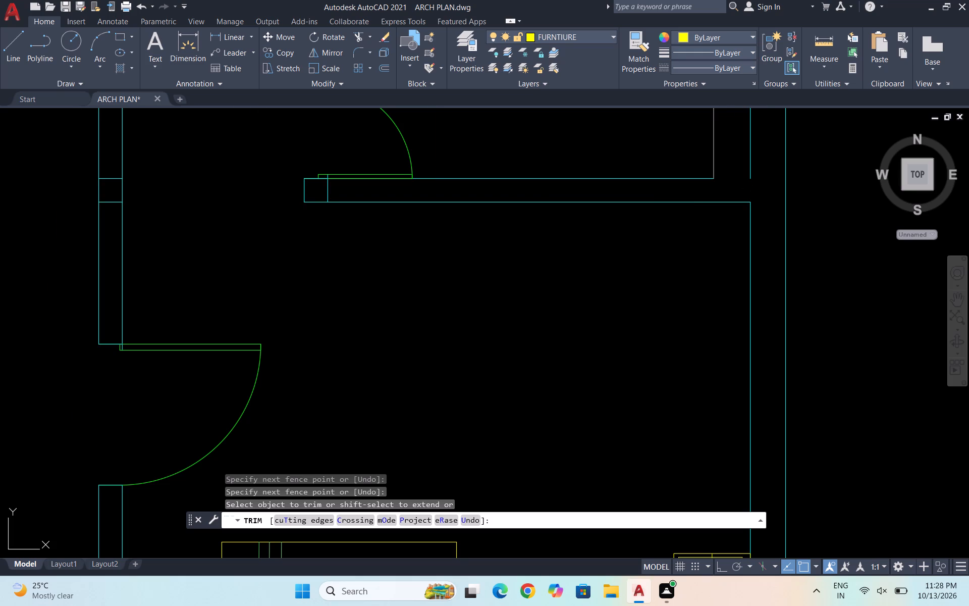
# Trim the extra vertical line inside the free left end of the right-hand toilet's bottom wall.
pyautogui.scroll(-5, 760, 220)
pyautogui.scroll(1, 760, 243)
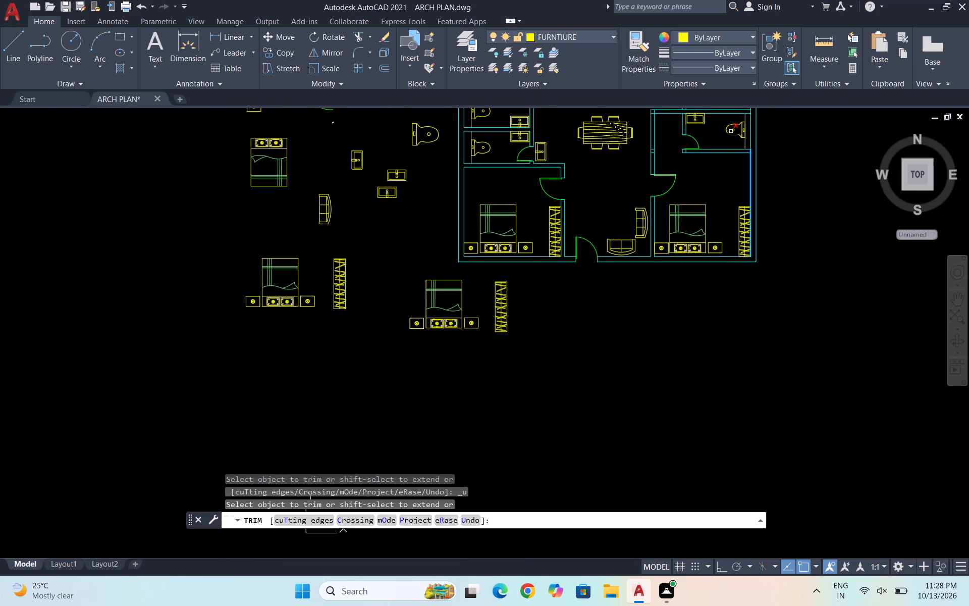
pyautogui.scroll(3, 690, 141)
pyautogui.scroll(3, 665, 181)
pyautogui.click(665, 181)
# Trim the two short lines crossing the lower-right bedroom's left wall above its door.
pyautogui.scroll(-2, 667, 203)
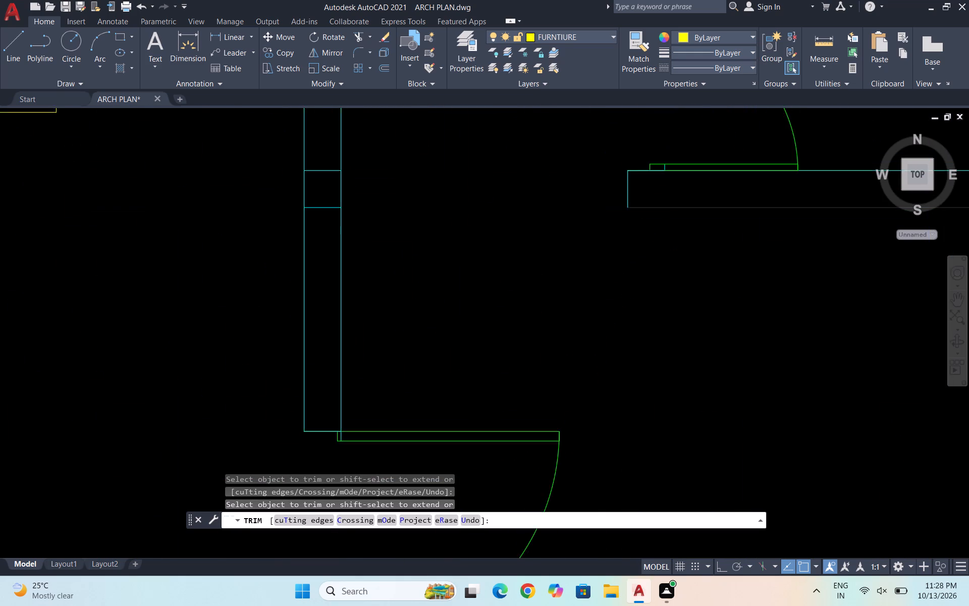
pyautogui.scroll(-3, 660, 176)
pyautogui.scroll(4, 601, 199)
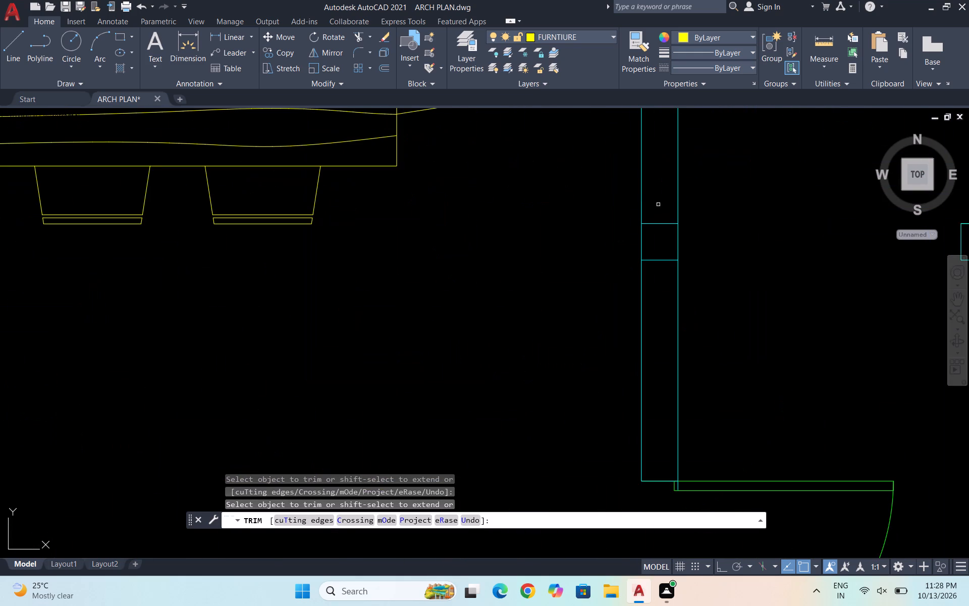
pyautogui.moveTo(658, 205); pyautogui.dragTo(662, 271)
pyautogui.scroll(-4, 663, 282)
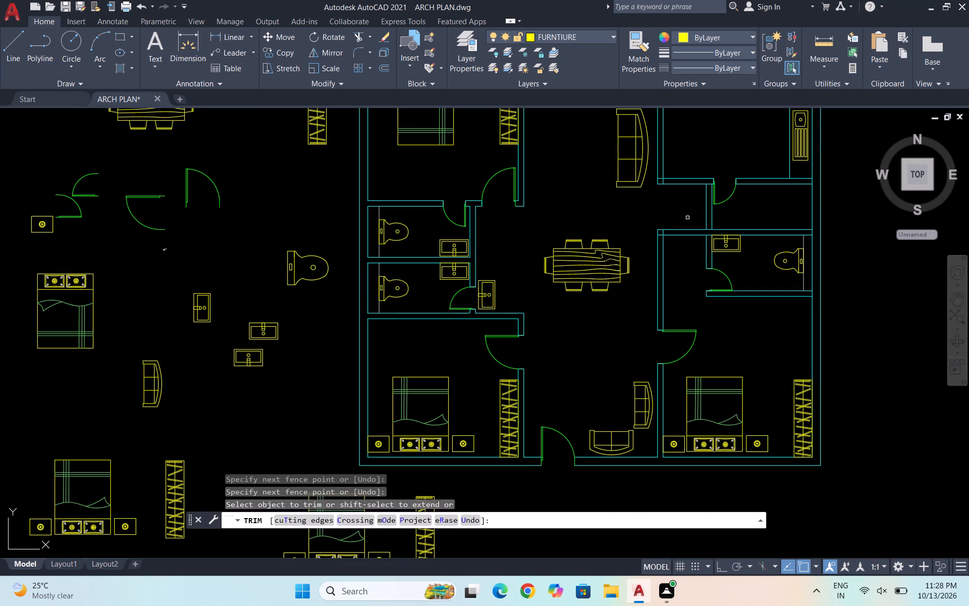
# Trim the overlapping wall lines at the upper-left corner of the lower-right bedroom block.
pyautogui.scroll(2, 687, 217)
pyautogui.scroll(3, 640, 250)
pyautogui.click(579, 271)
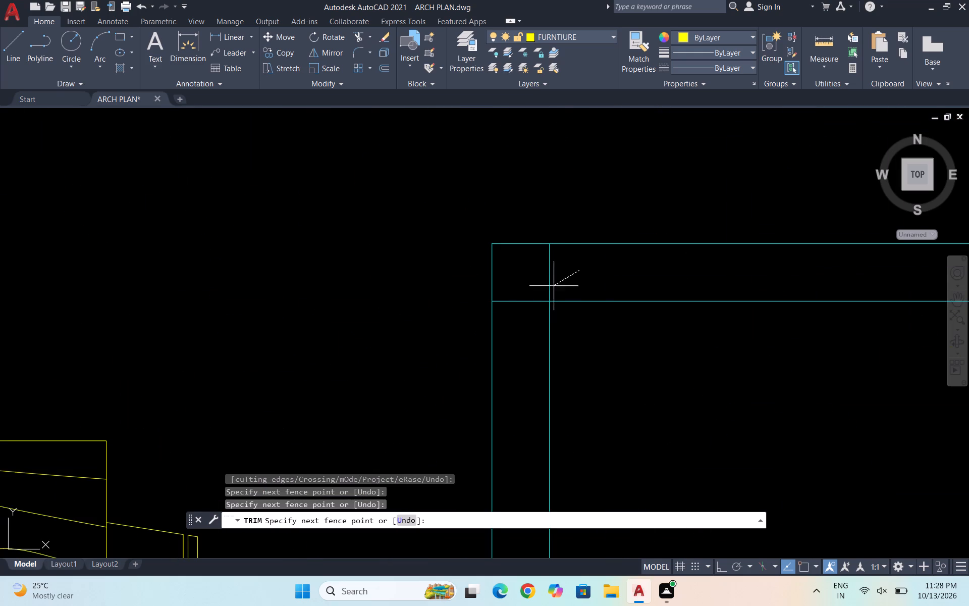
pyautogui.click(535, 309)
# Trim the overlapping wall lines at the kitchen's lower-left corner and end trimming.
pyautogui.scroll(-4, 530, 291)
pyautogui.scroll(-1, 536, 350)
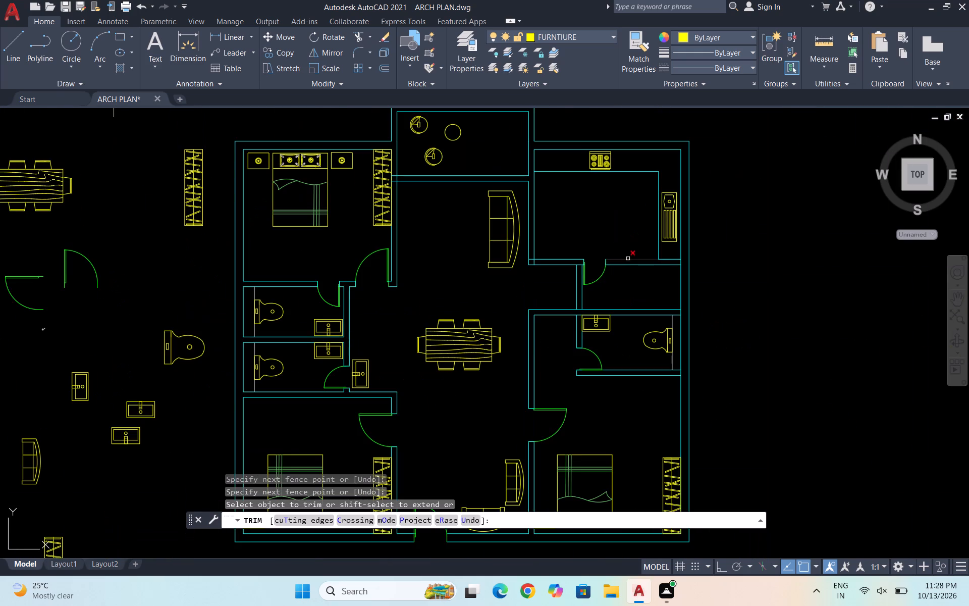
pyautogui.scroll(4, 535, 257)
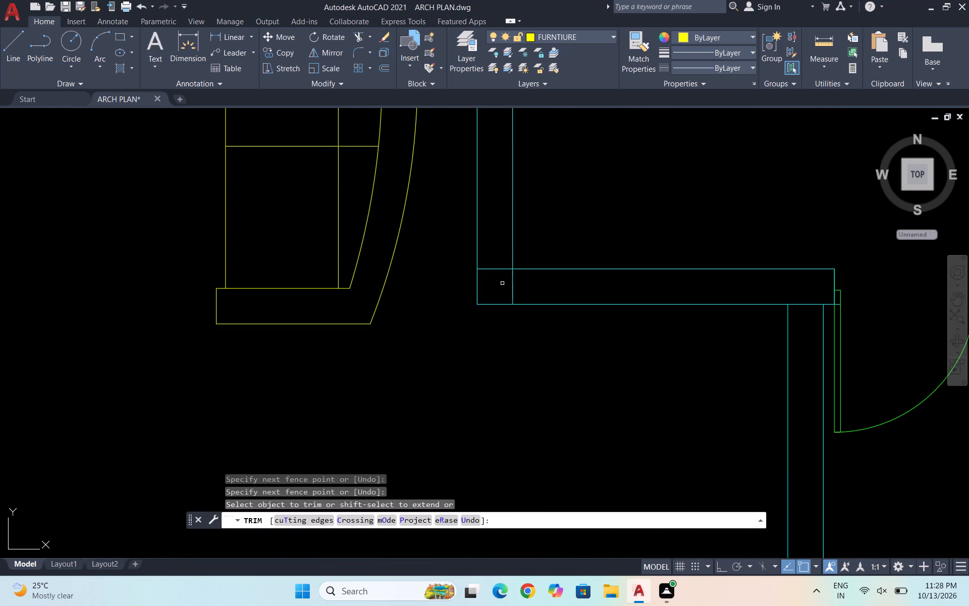
pyautogui.scroll(3, 502, 283)
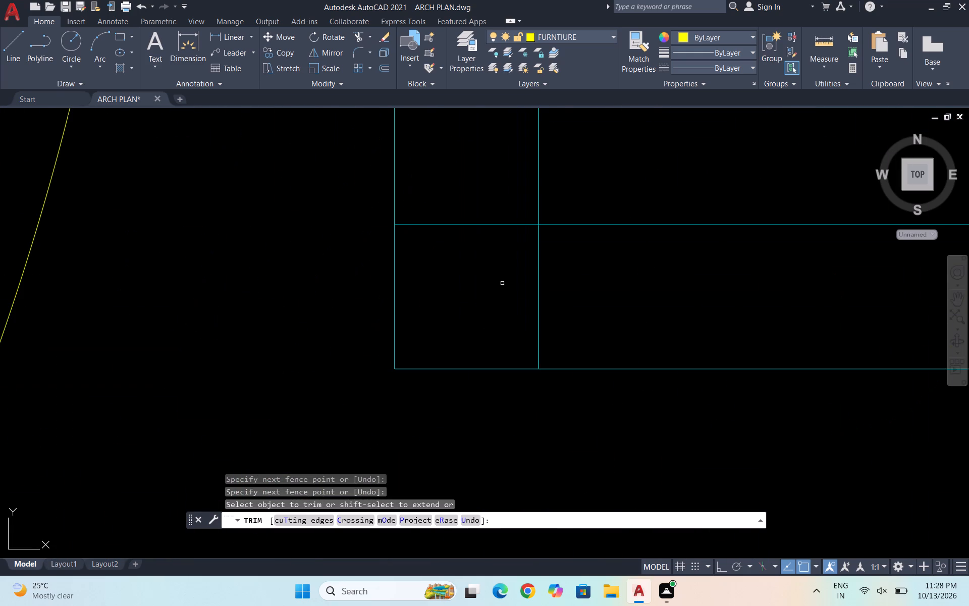
pyautogui.moveTo(451, 215); pyautogui.dragTo(615, 260)
pyautogui.scroll(-5, 618, 290)
pyautogui.scroll(-3, 568, 337)
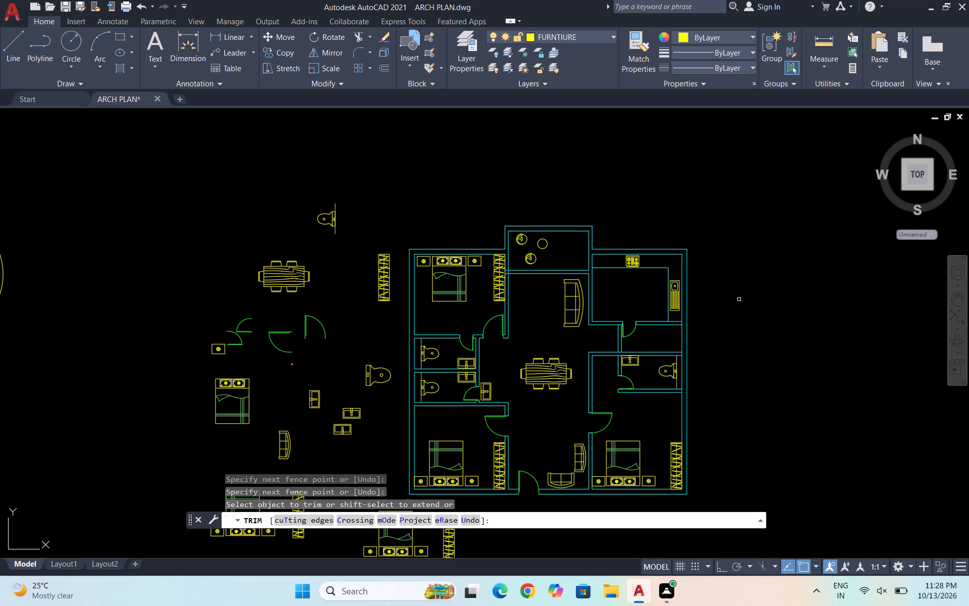
pyautogui.press('Escape')
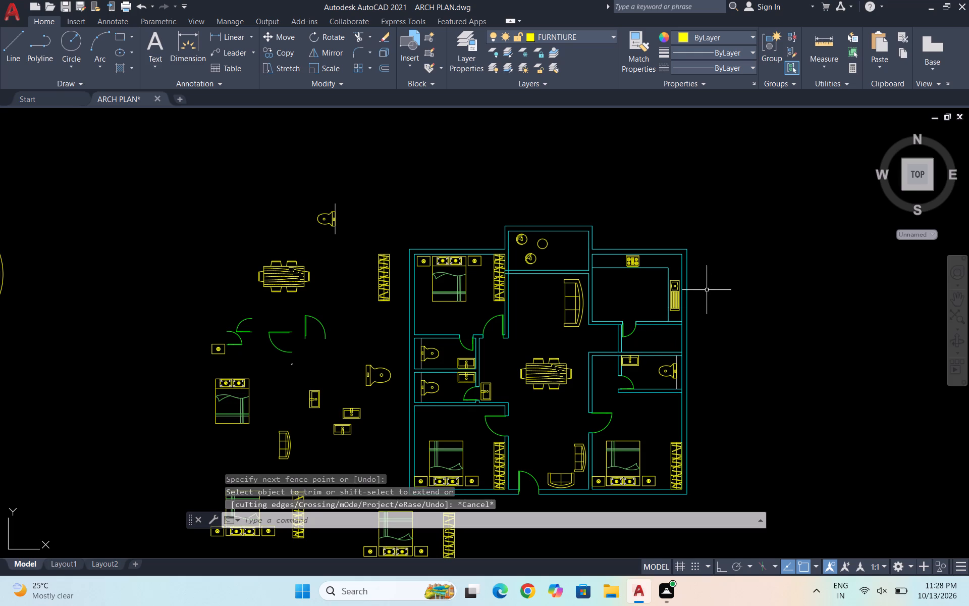
# Move the spare bed, side tables and wardrobe from just below the plan to the far left of the other spare furniture.
pyautogui.scroll(-1, 707, 286)
pyautogui.scroll(1, 561, 527)
pyautogui.scroll(1, 522, 464)
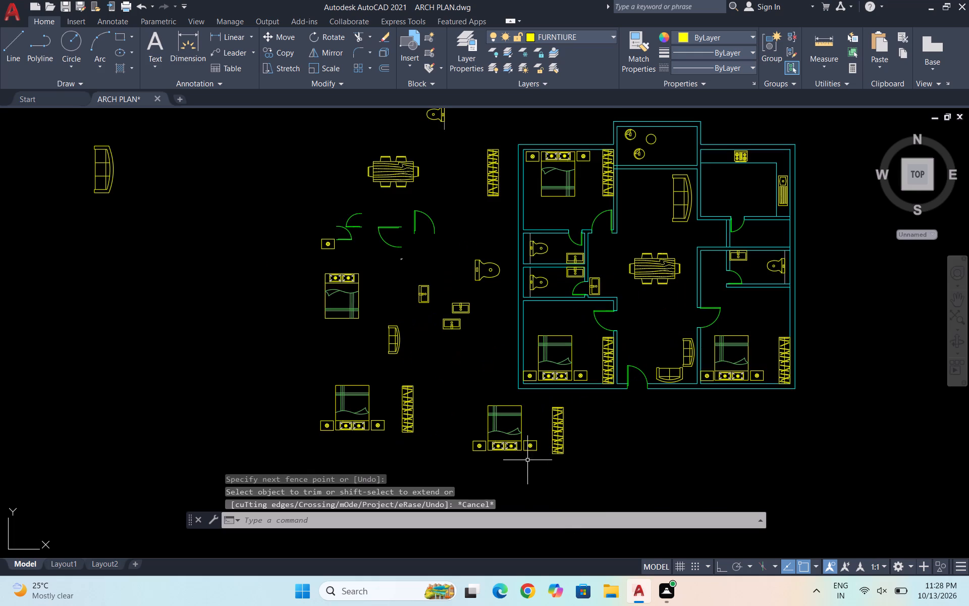
pyautogui.moveTo(593, 480); pyautogui.dragTo(577, 480)
pyautogui.click(448, 398)
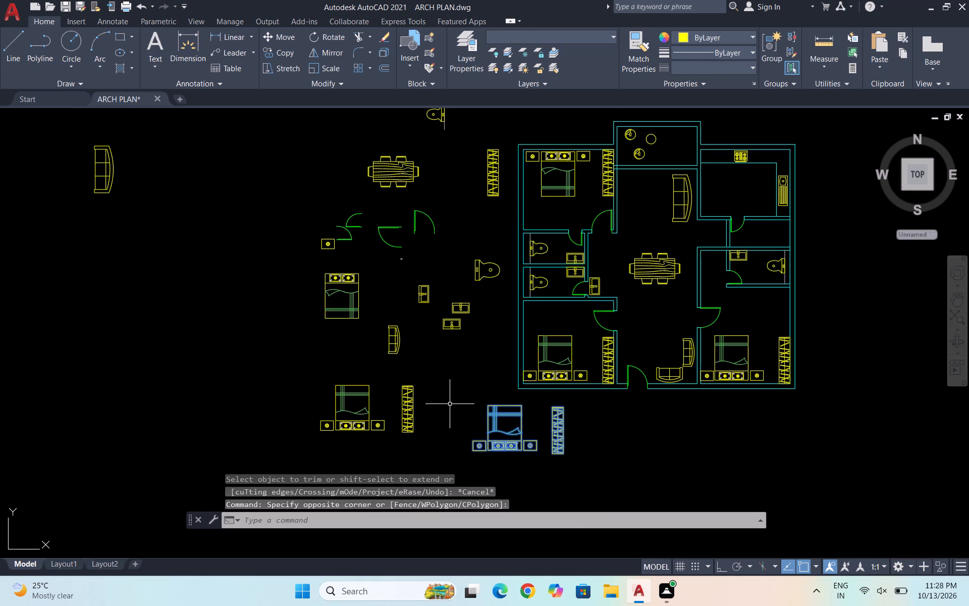
pyautogui.write('M')
pyautogui.press('space')
pyautogui.press('Return')
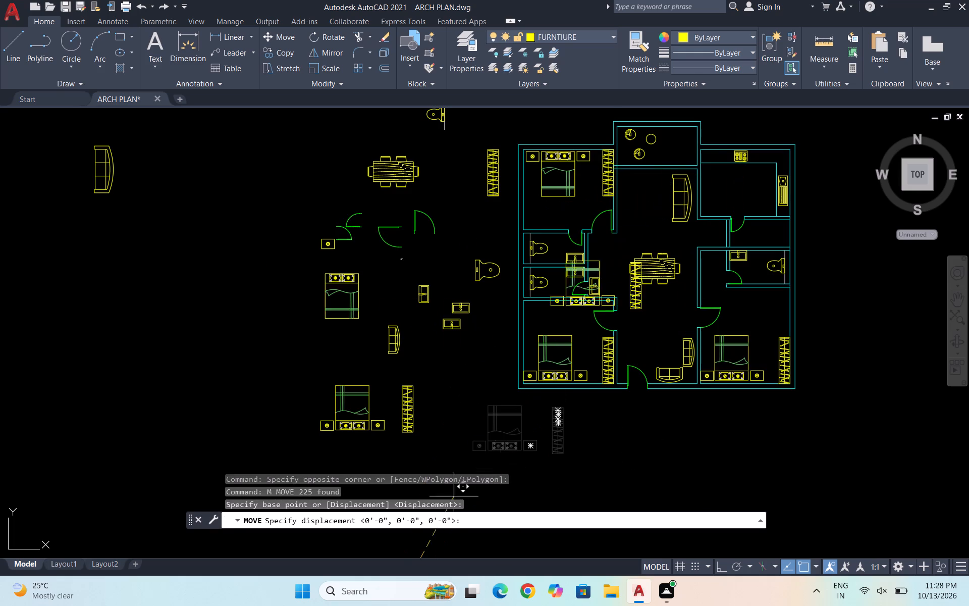
pyautogui.click(95, 470)
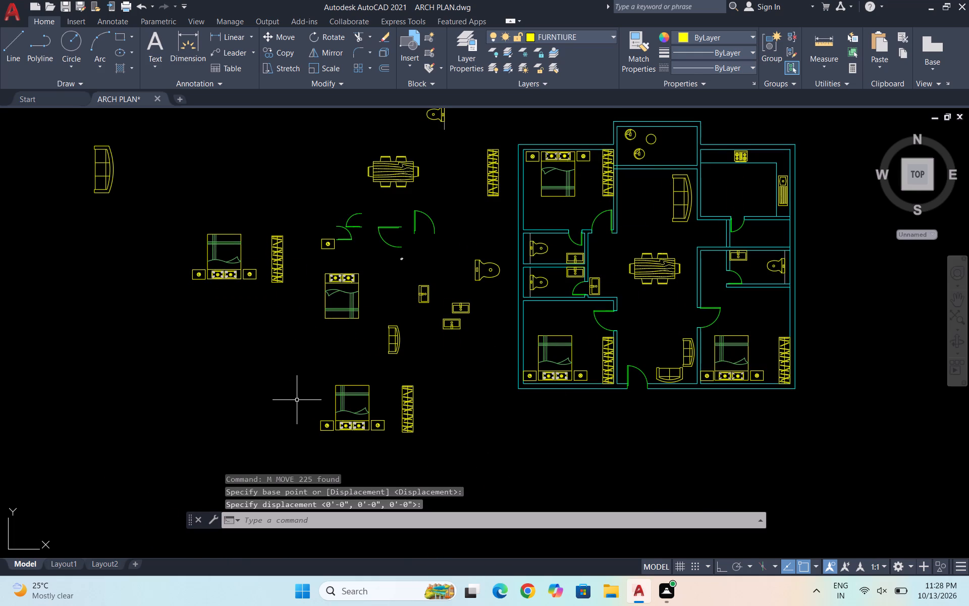
pyautogui.press('Escape')
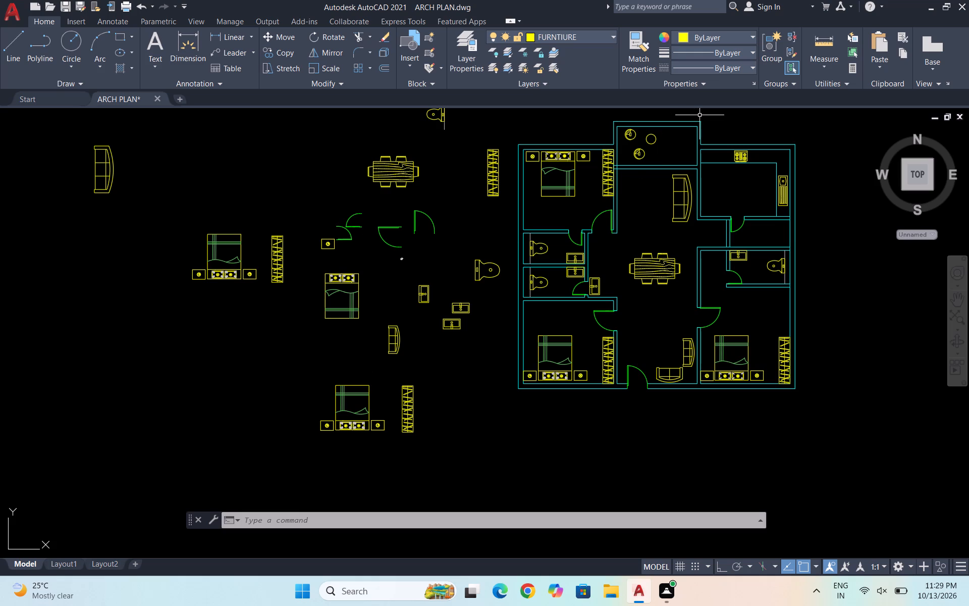
# Make TEXT the current layer.
pyautogui.click(579, 40)
pyautogui.click(595, 127)
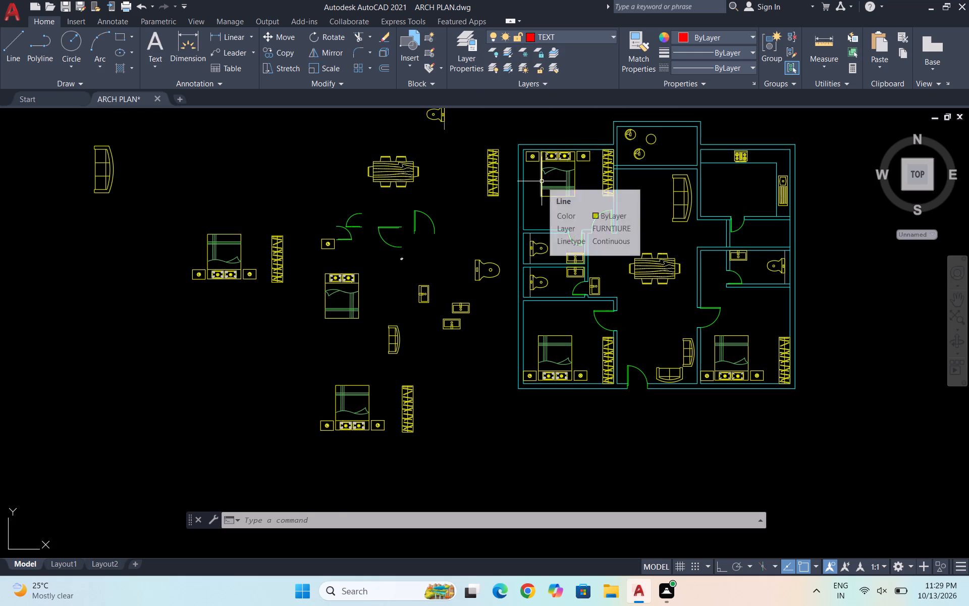
# Add the horizontal single-line text BEDROOM -2 below the bed in the upper-left bedroom, with ortho on.
pyautogui.scroll(3, 537, 200)
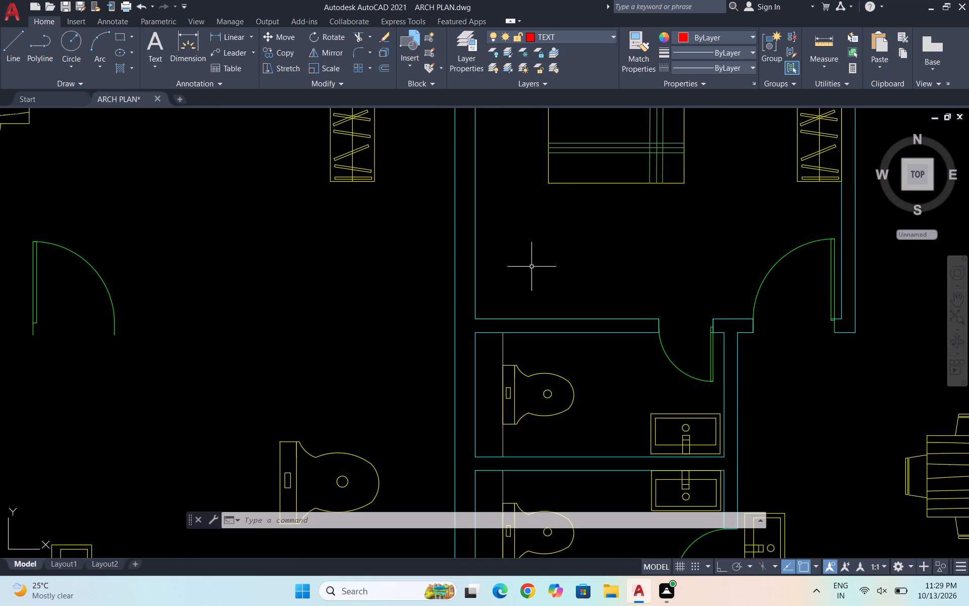
pyautogui.click(516, 263)
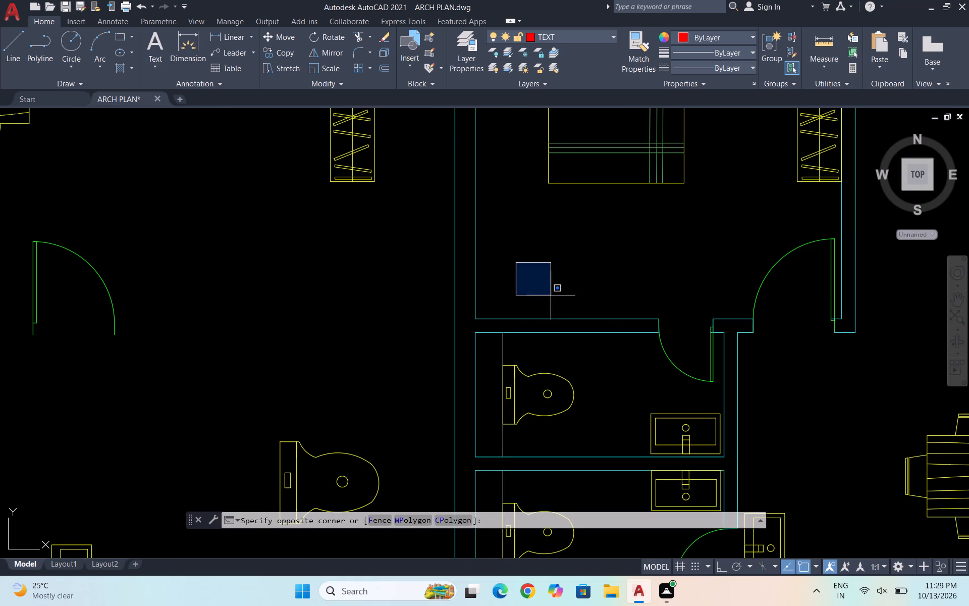
pyautogui.press('Escape')
pyautogui.write('DT')
pyautogui.press('Return')
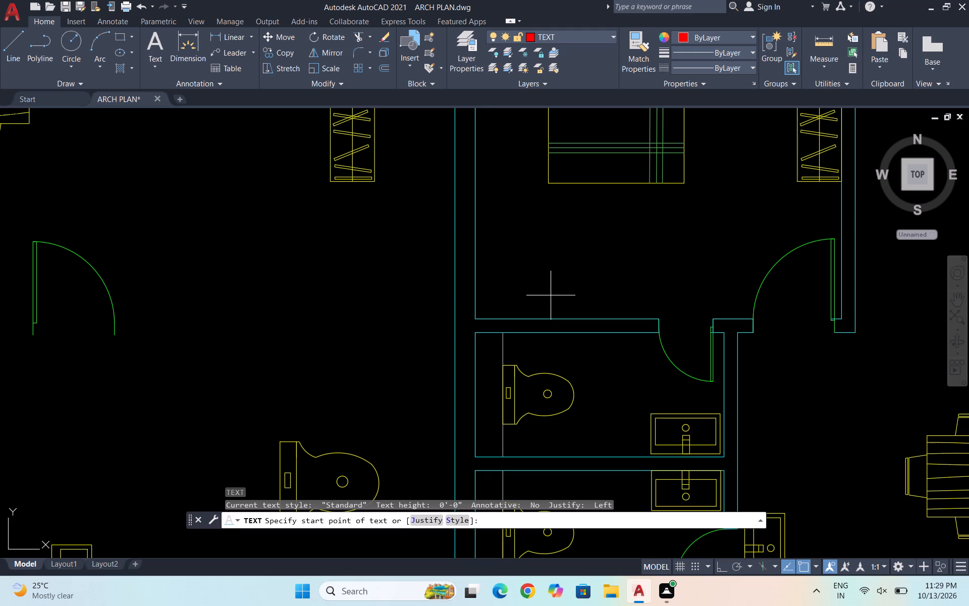
pyautogui.click(513, 271)
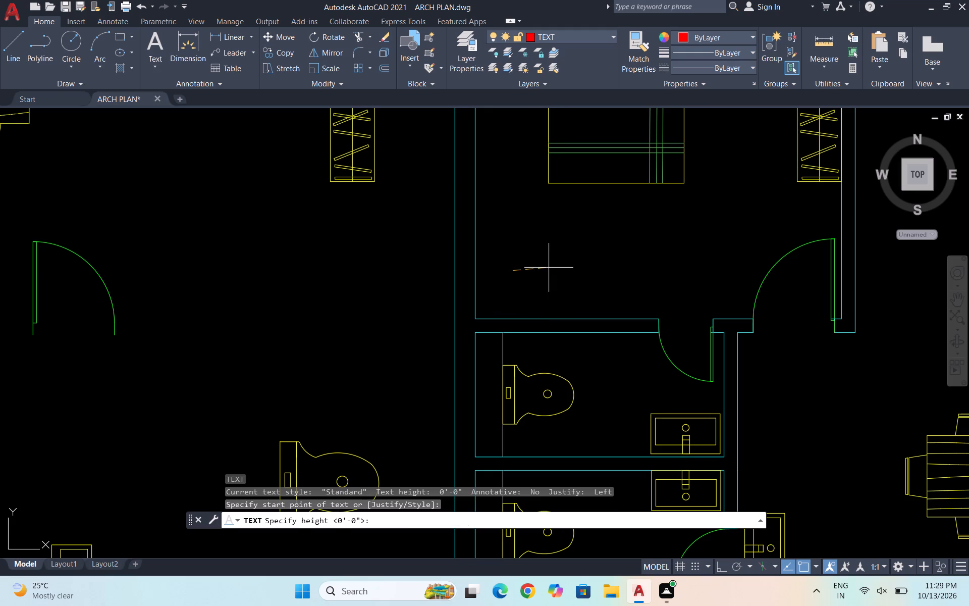
pyautogui.press('F8')
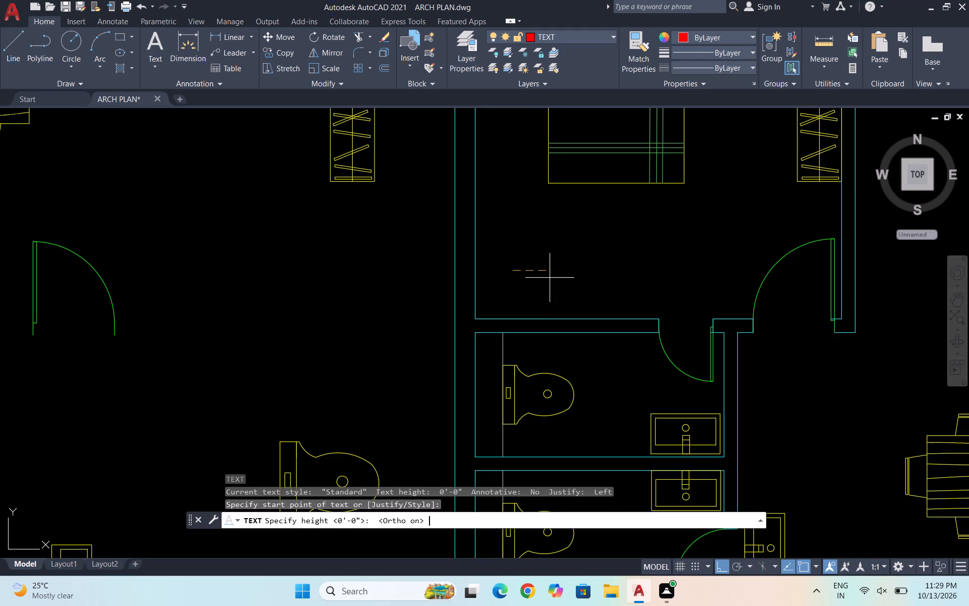
pyautogui.tripleClick(533, 270)
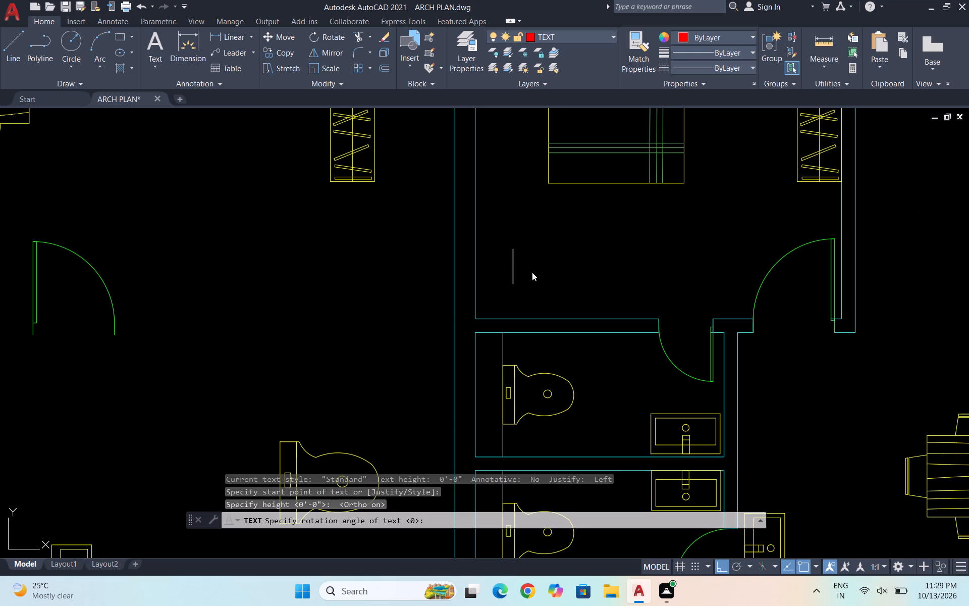
pyautogui.write('BEDR')
pyautogui.write('OOM -2')
pyautogui.press('space')
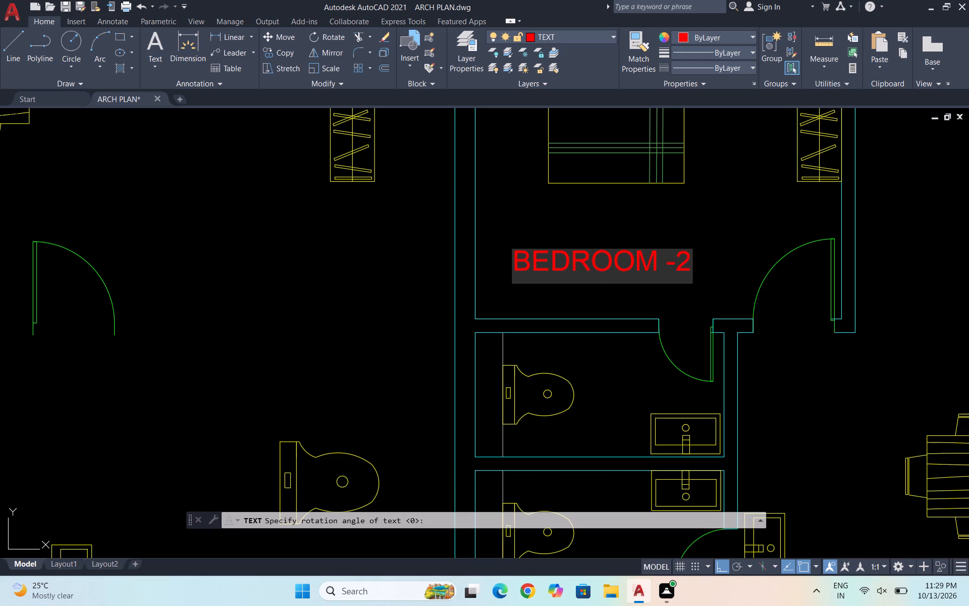
# Add the room size 13'6" X 12'0" as a second text line under BEDROOM -2 and finish the text.
pyautogui.press('Return')
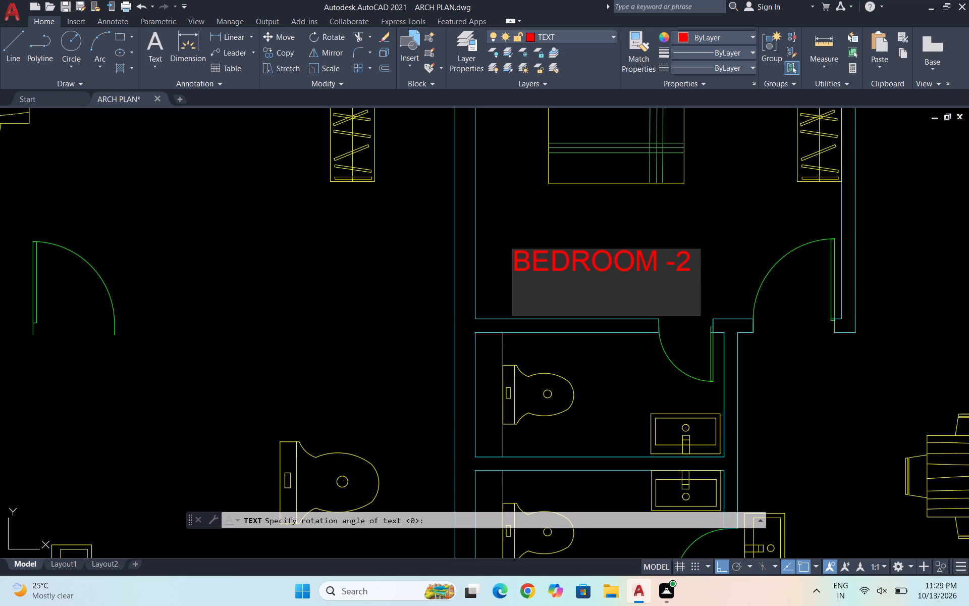
pyautogui.write('13\'6"')
pyautogui.press('space')
pyautogui.write('X')
pyautogui.press('space')
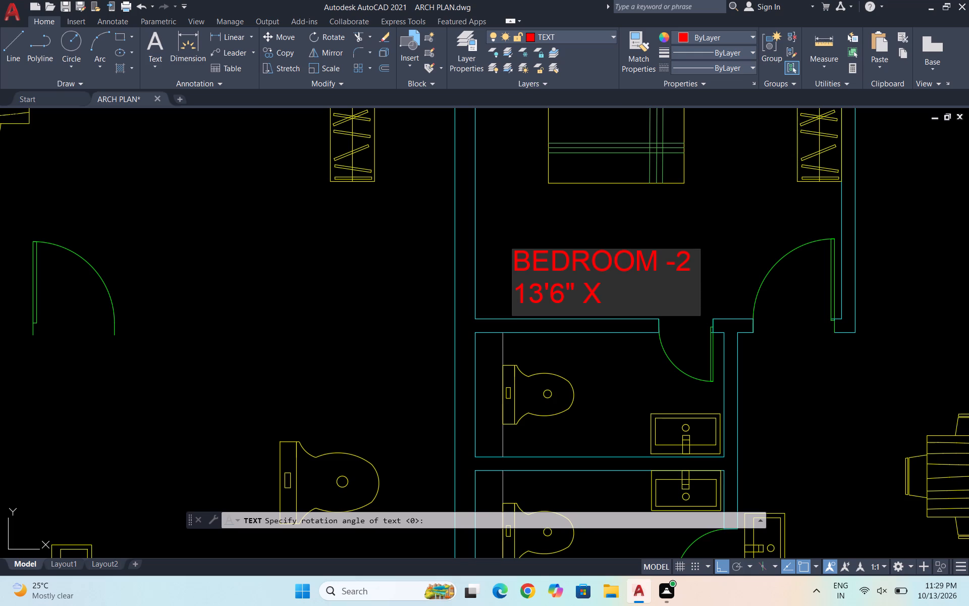
pyautogui.write('12\'0"')
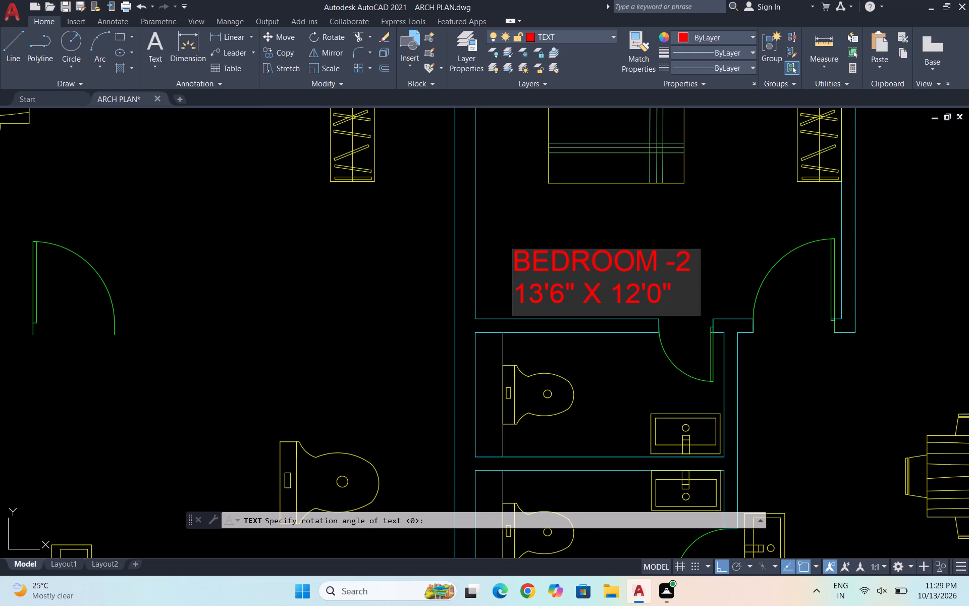
pyautogui.click(701, 305)
pyautogui.press('Escape')
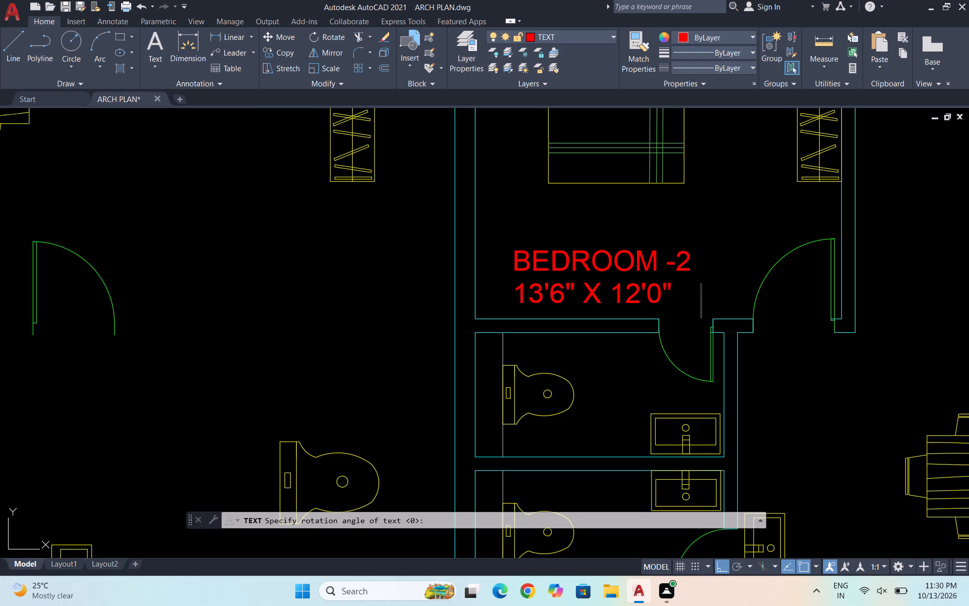
# Move both lines of the BEDROOM -2 label straight up, closer to the foot of the bed.
pyautogui.moveTo(679, 303); pyautogui.dragTo(674, 299)
pyautogui.click(625, 245)
pyautogui.press('m')
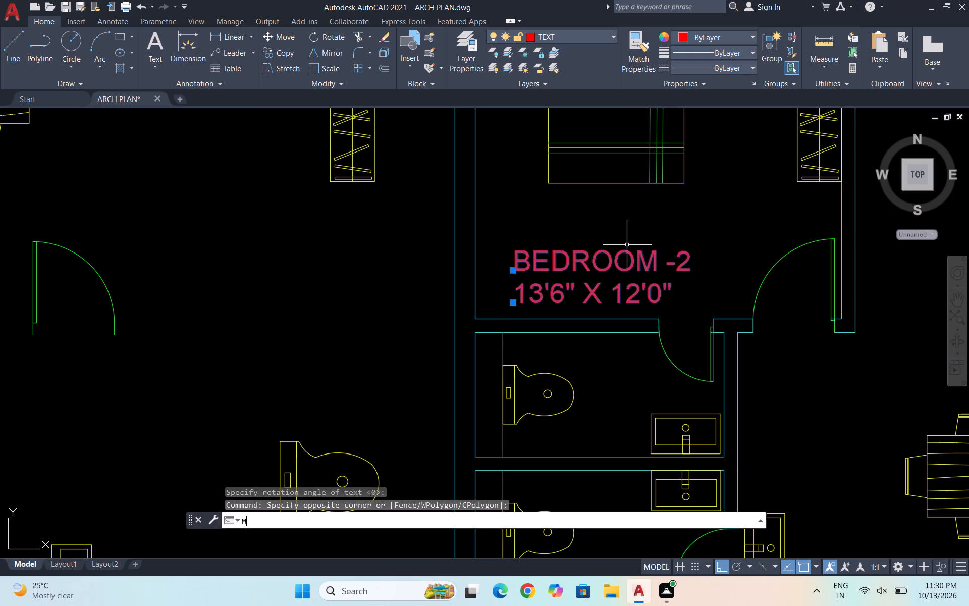
pyautogui.press('Return')
pyautogui.click(600, 282)
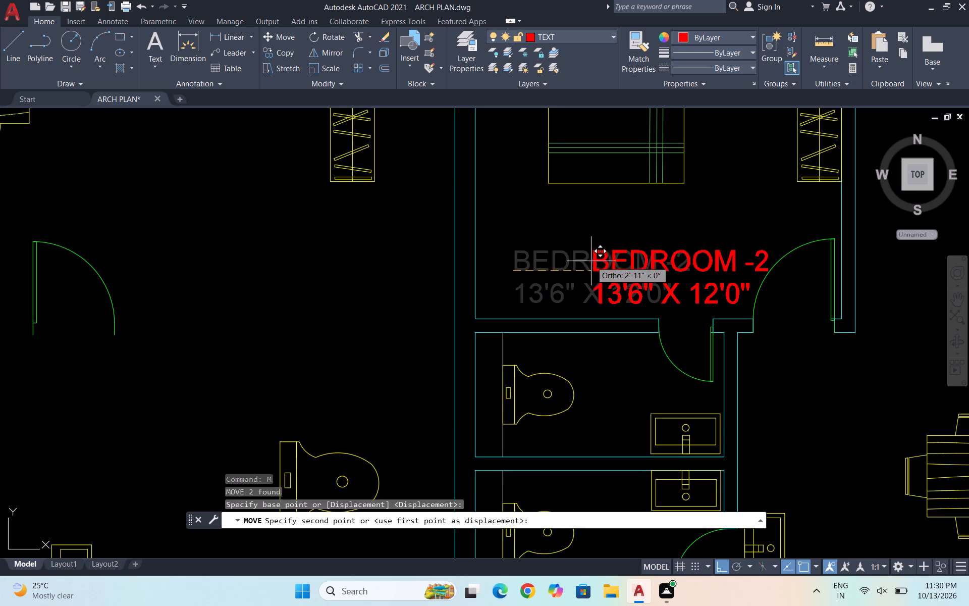
pyautogui.click(541, 235)
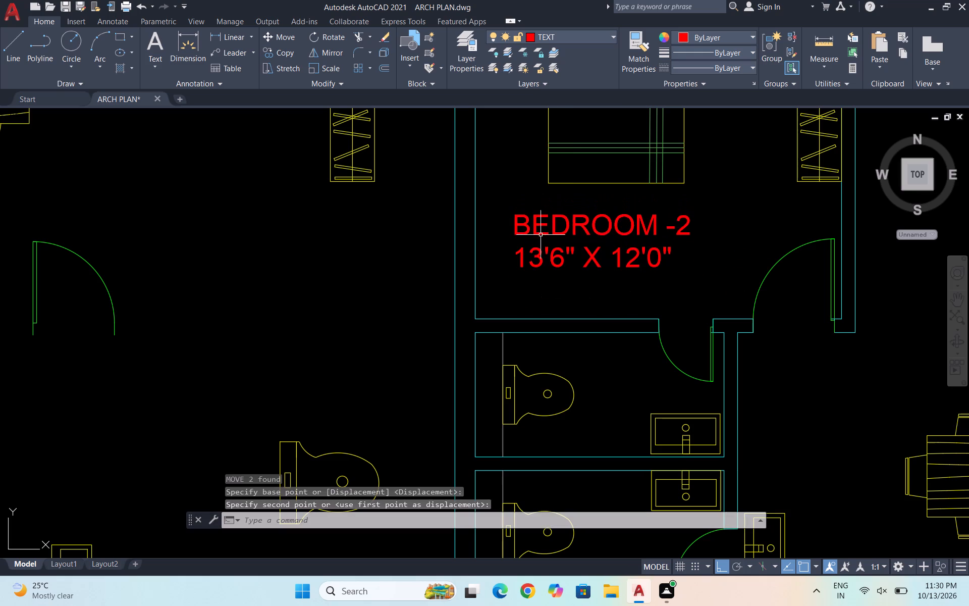
# Copy the two-line BEDROOM -2 label about 6'-3" straight down into the upper toilet below the bedroom.
pyautogui.scroll(-3, 501, 240)
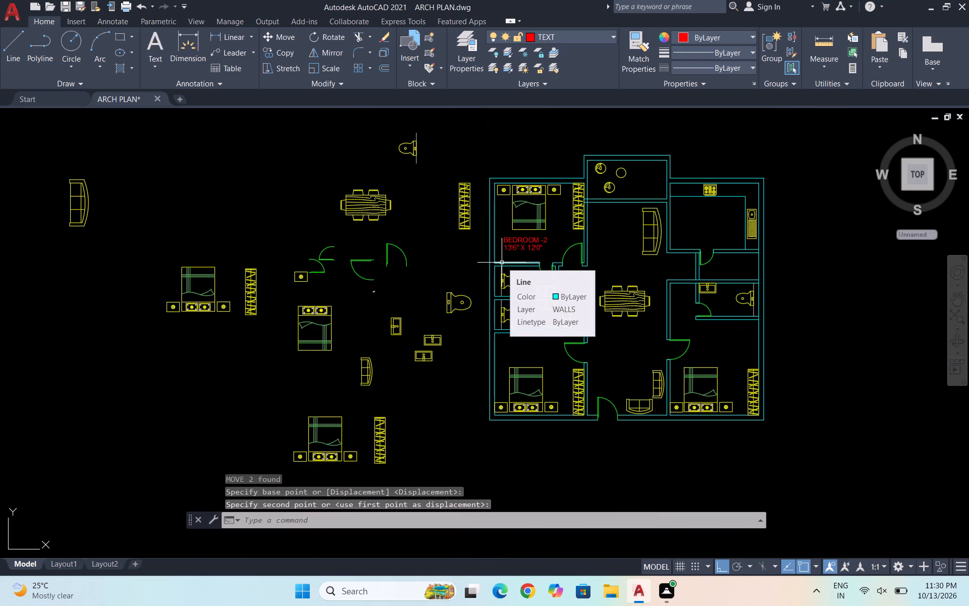
pyautogui.scroll(2, 527, 234)
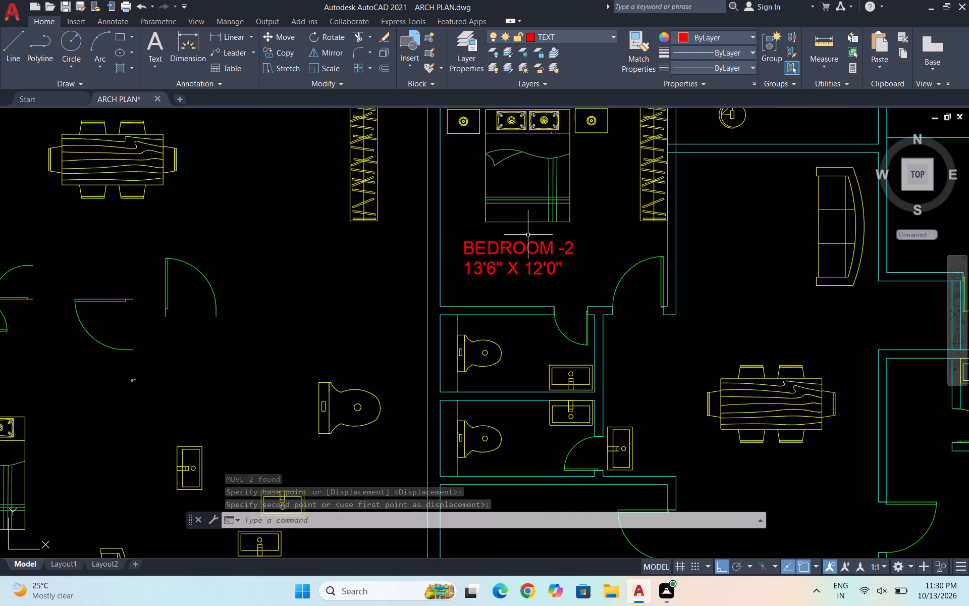
pyautogui.scroll(2, 546, 260)
pyautogui.moveTo(577, 294); pyautogui.dragTo(564, 288)
pyautogui.click(481, 220)
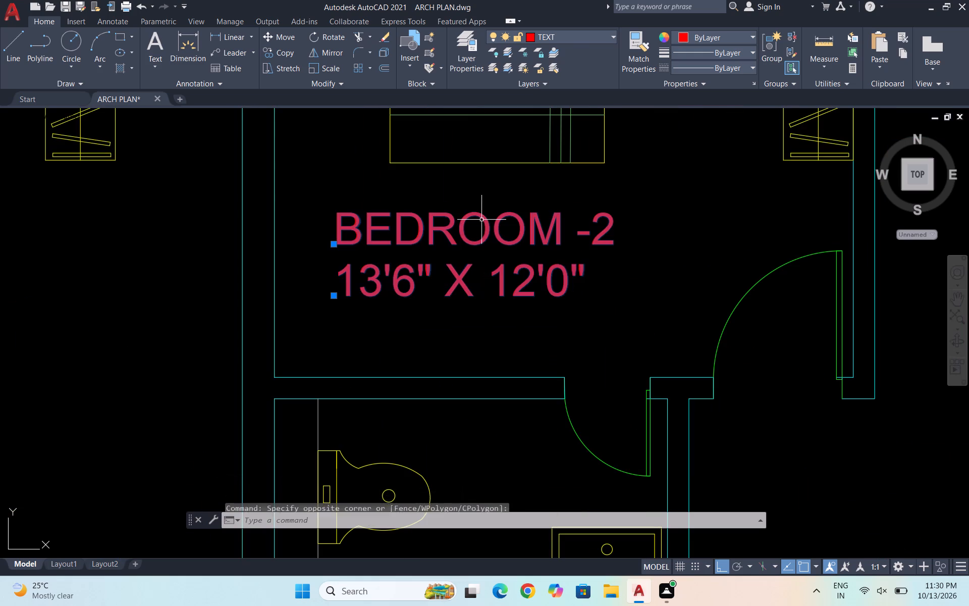
pyautogui.write('CO')
pyautogui.press('Return')
pyautogui.click(477, 220)
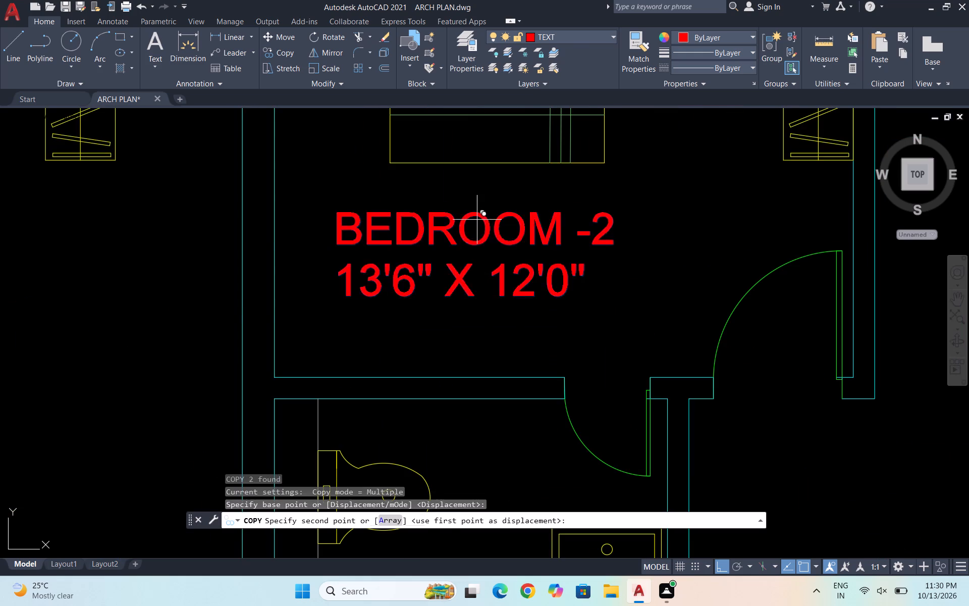
pyautogui.scroll(-4, 461, 205)
pyautogui.scroll(3, 477, 282)
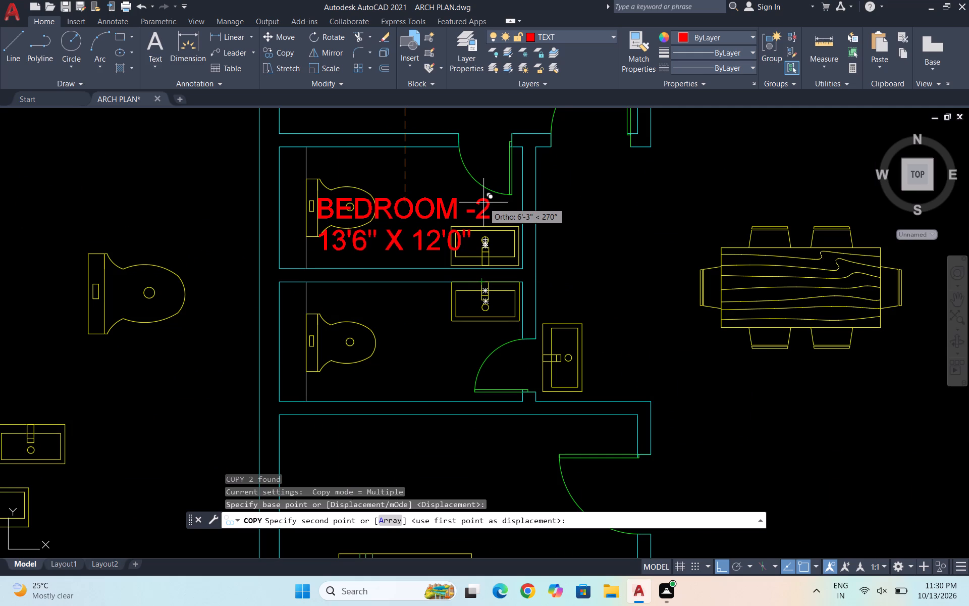
pyautogui.click(483, 203)
pyautogui.press('Escape')
# Scale down both lines of the copied label so they suit the small upper toilet.
pyautogui.moveTo(432, 253); pyautogui.dragTo(426, 252)
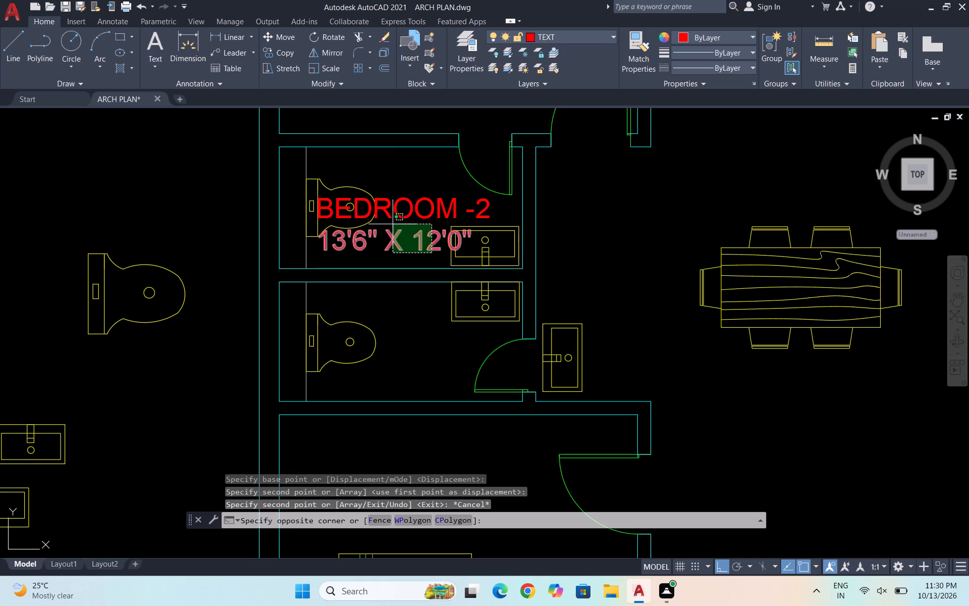
pyautogui.click(398, 199)
pyautogui.write('SC')
pyautogui.press('Return')
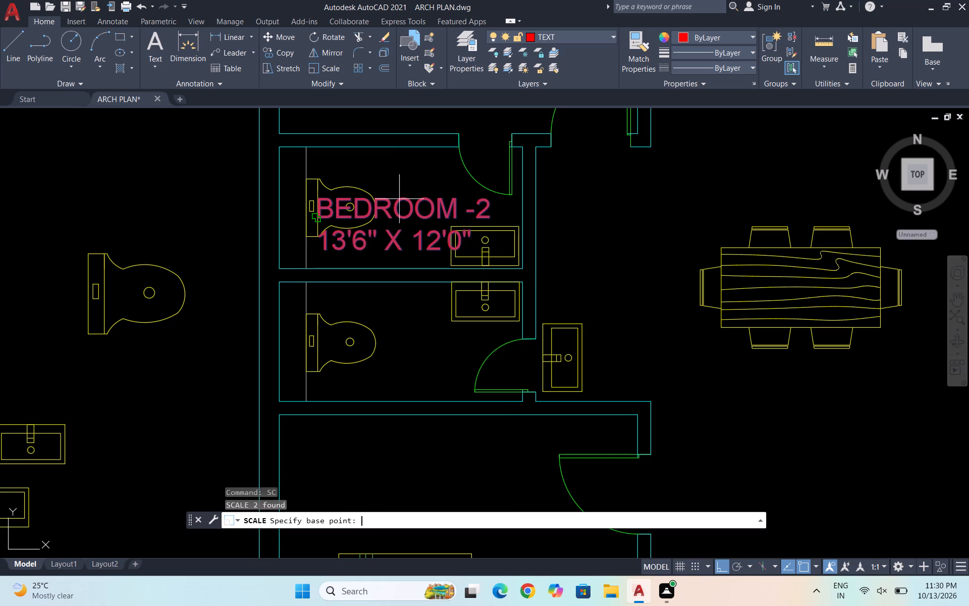
pyautogui.click(375, 232)
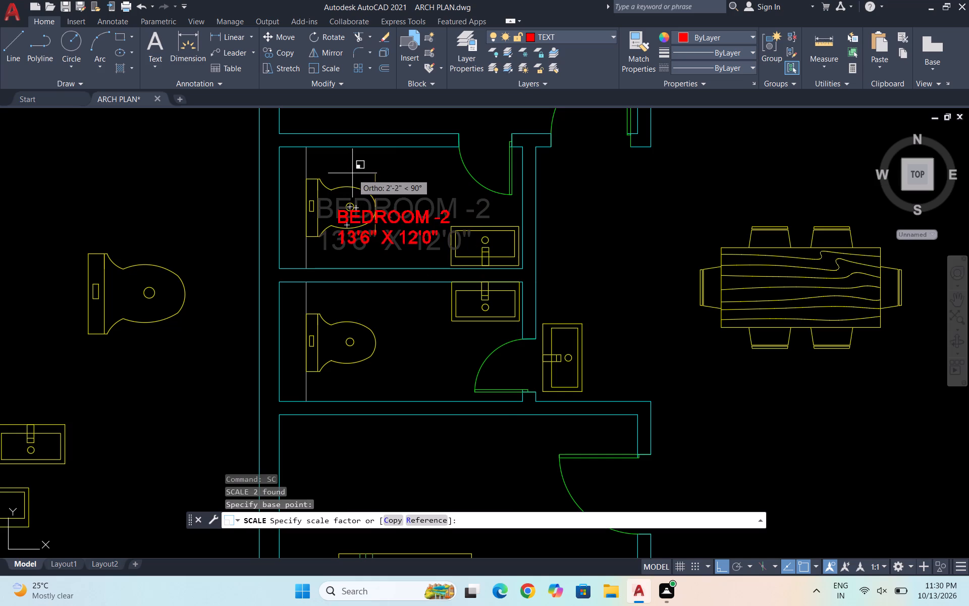
pyautogui.click(354, 177)
# Change the copied label's room name to TOILET, indented with three leading spaces to centre it over the size line.
pyautogui.scroll(1, 385, 209)
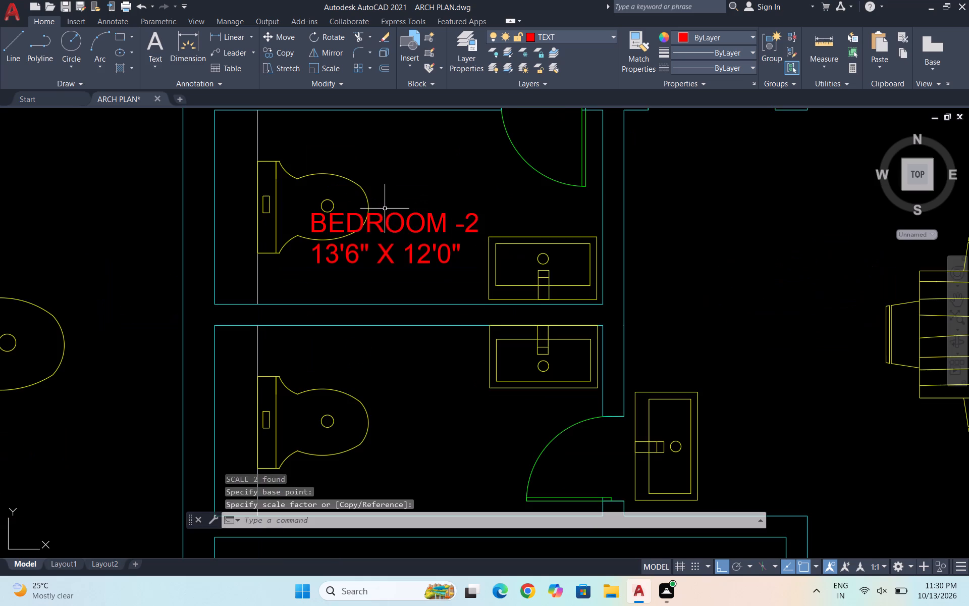
pyautogui.doubleClick(408, 223)
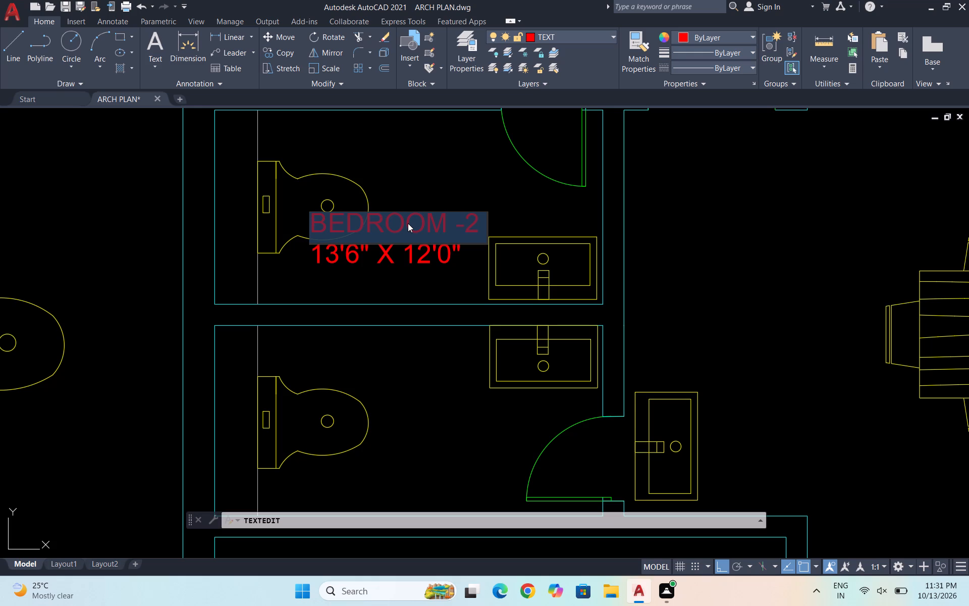
pyautogui.write('TOI')
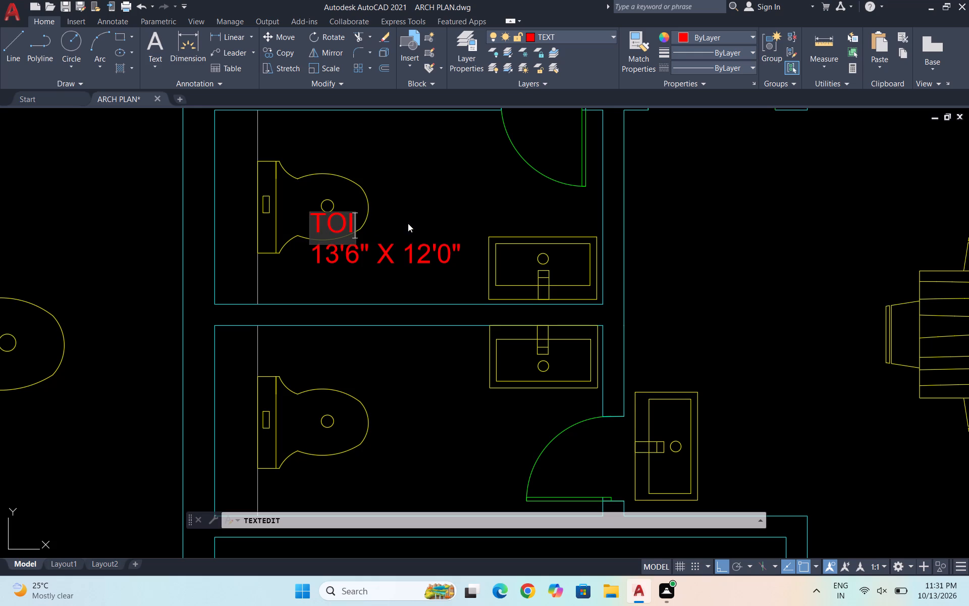
pyautogui.write('LET')
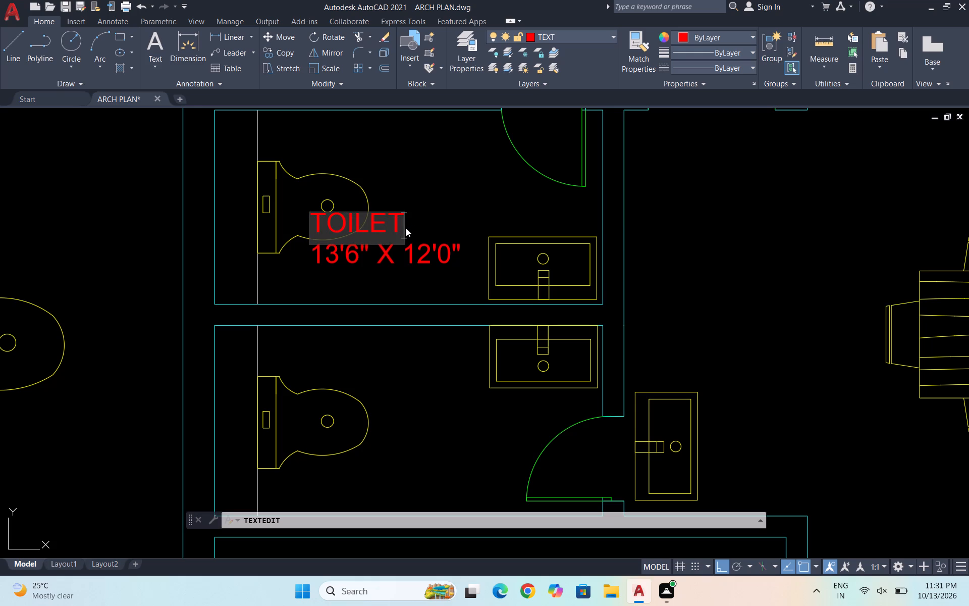
pyautogui.click(310, 224)
pyautogui.press('space')
pyautogui.press('space')
pyautogui.press('space')
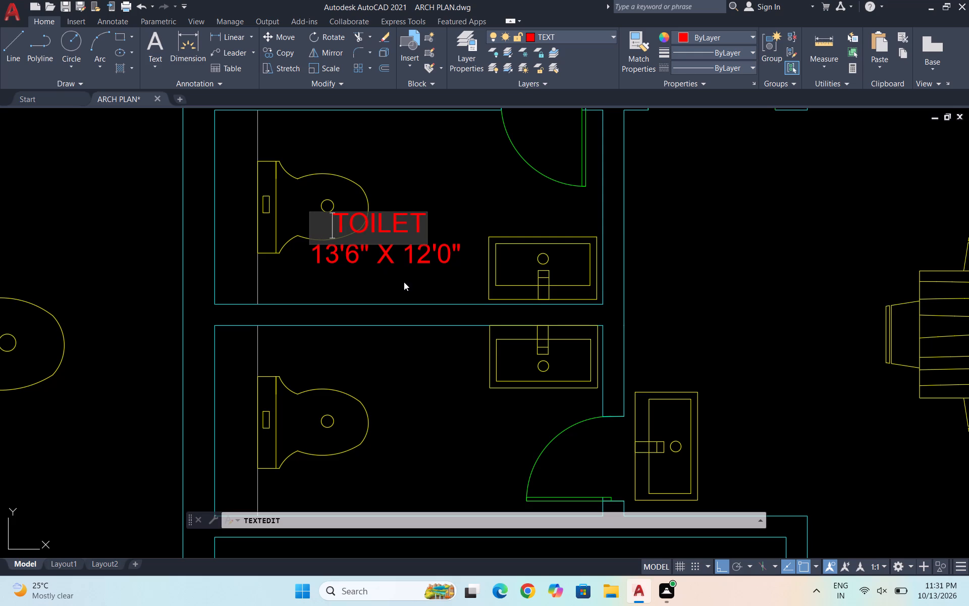
pyautogui.click(404, 282)
# Change the upper toilet's size line to 9'2" X 4'7" with one leading space, and finish text editing.
pyautogui.doubleClick(367, 249)
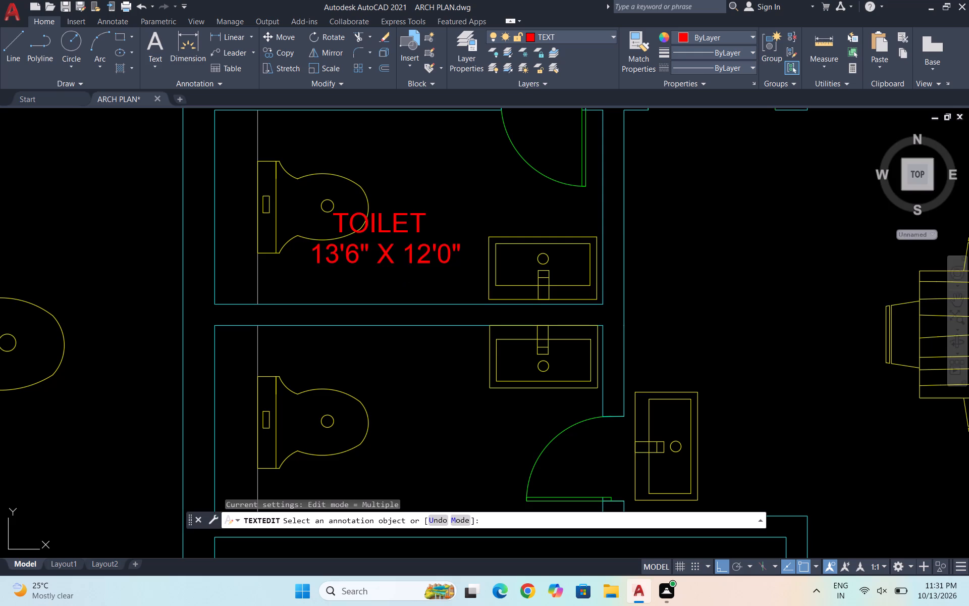
pyautogui.click(336, 258)
pyautogui.press('BackSpace')
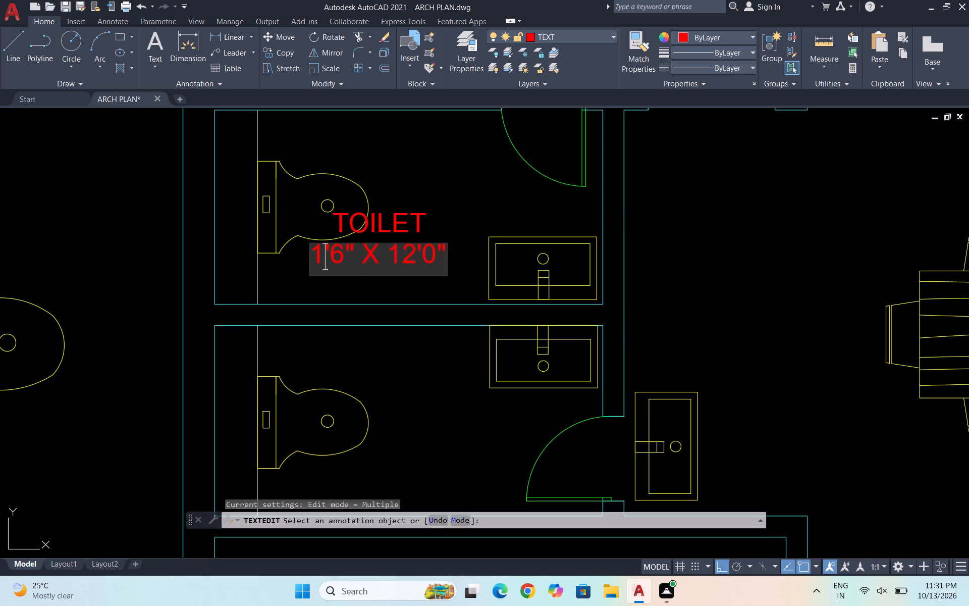
pyautogui.press('BackSpace')
pyautogui.press('9')
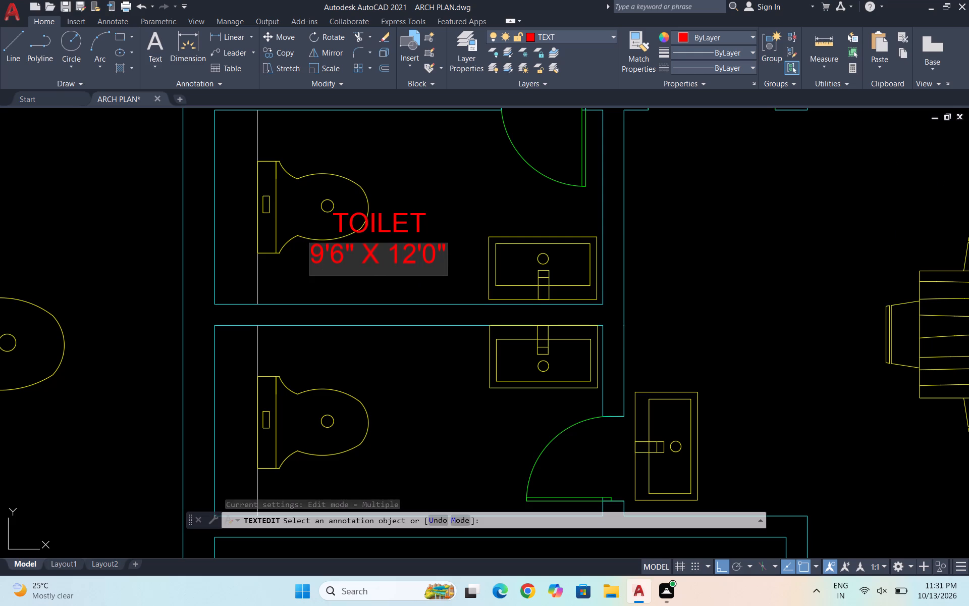
pyautogui.click(348, 257)
pyautogui.press('BackSpace')
pyautogui.press('2')
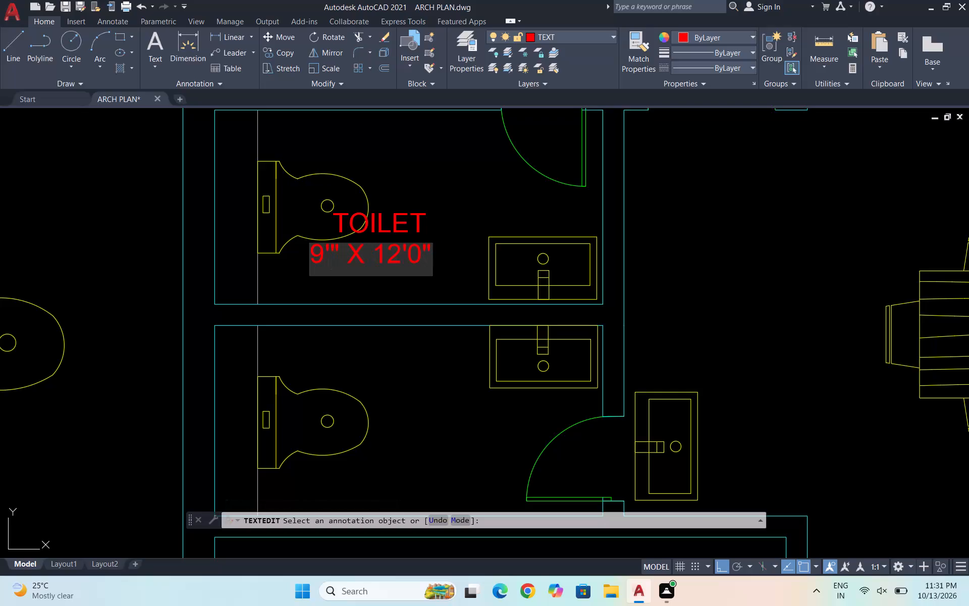
pyautogui.click(414, 248)
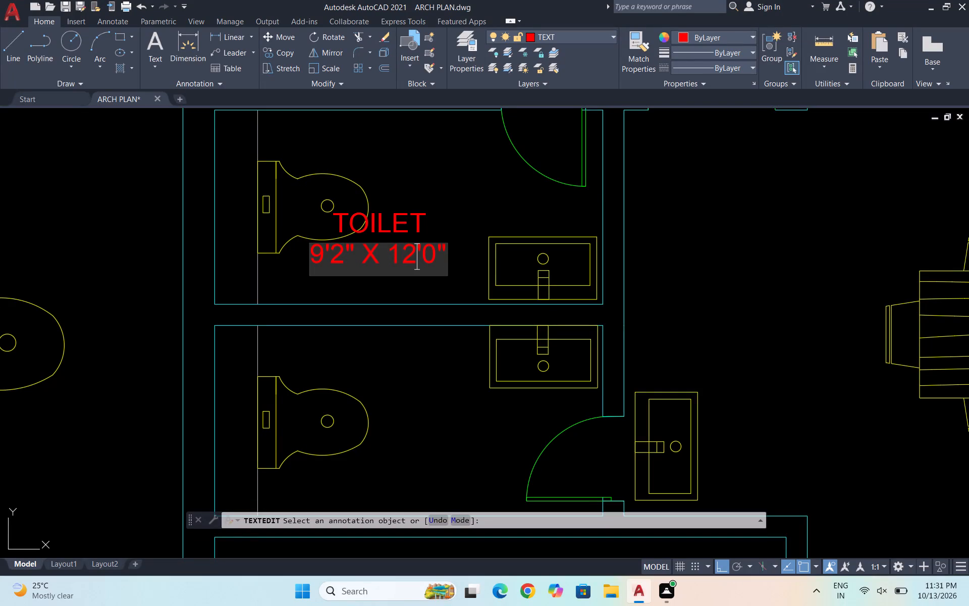
pyautogui.press('BackSpace')
pyautogui.press('BackSpace')
pyautogui.press('4')
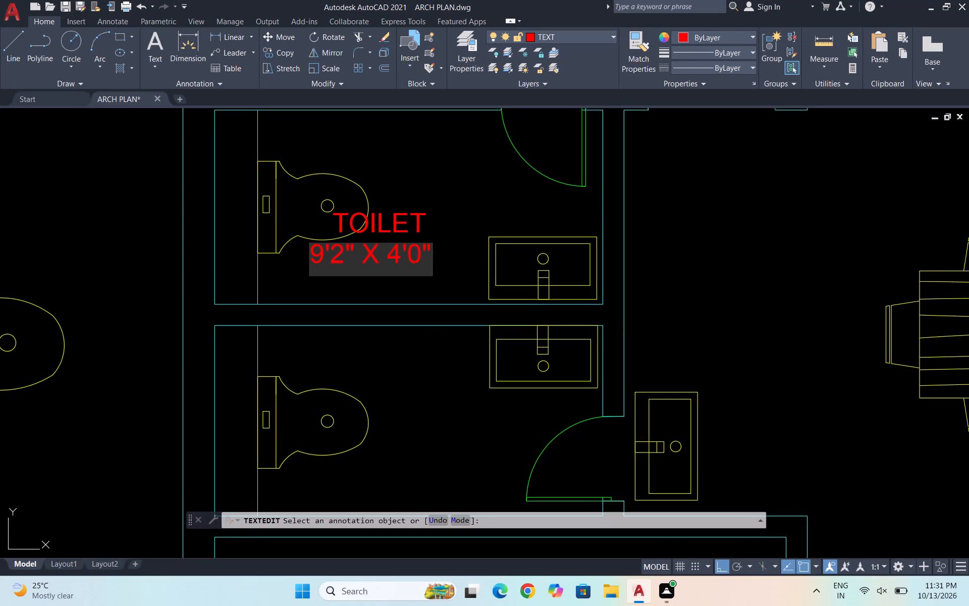
pyautogui.click(425, 256)
pyautogui.press('BackSpace')
pyautogui.press('7')
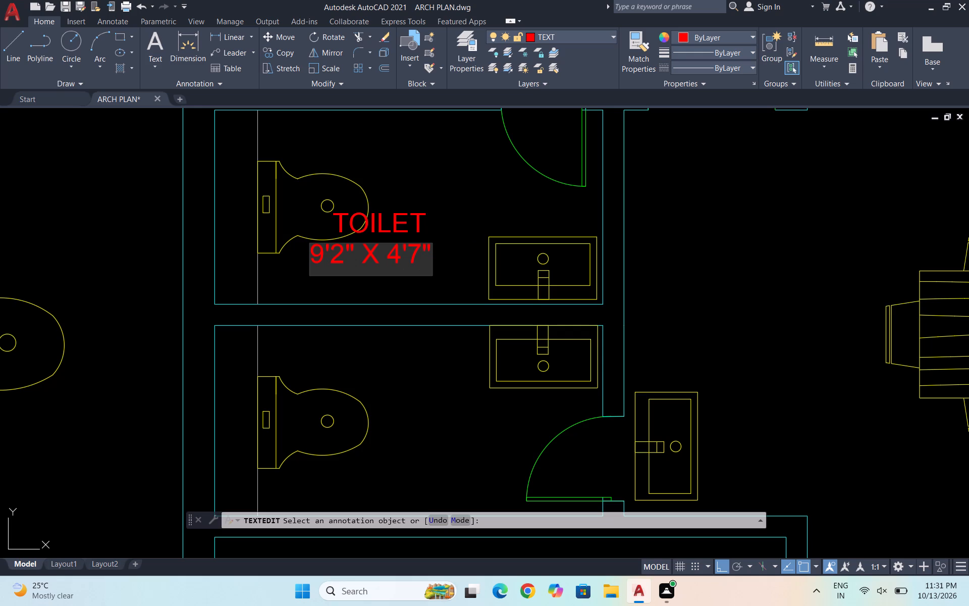
pyautogui.click(312, 258)
pyautogui.press('space')
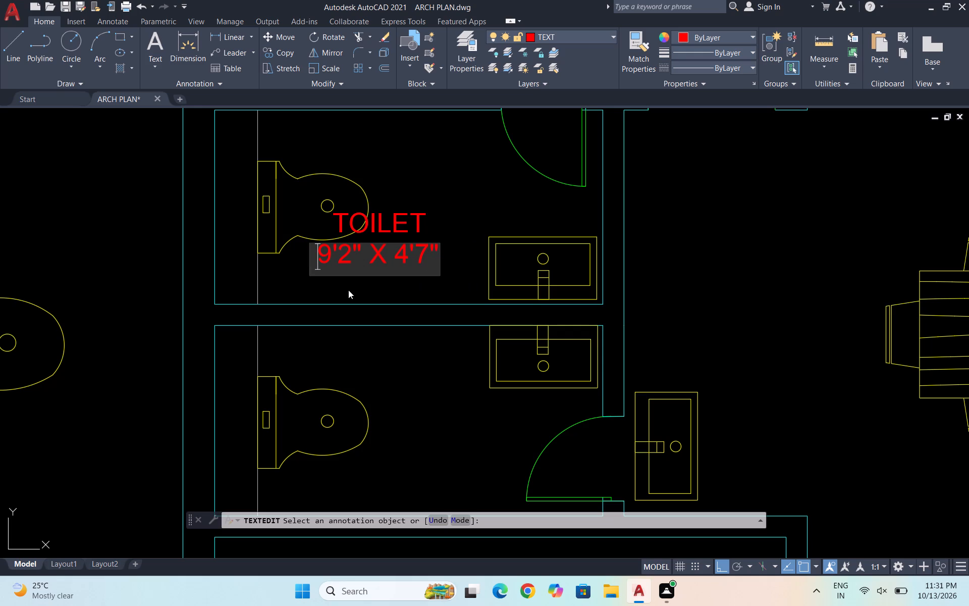
pyautogui.click(424, 289)
pyautogui.press('Escape')
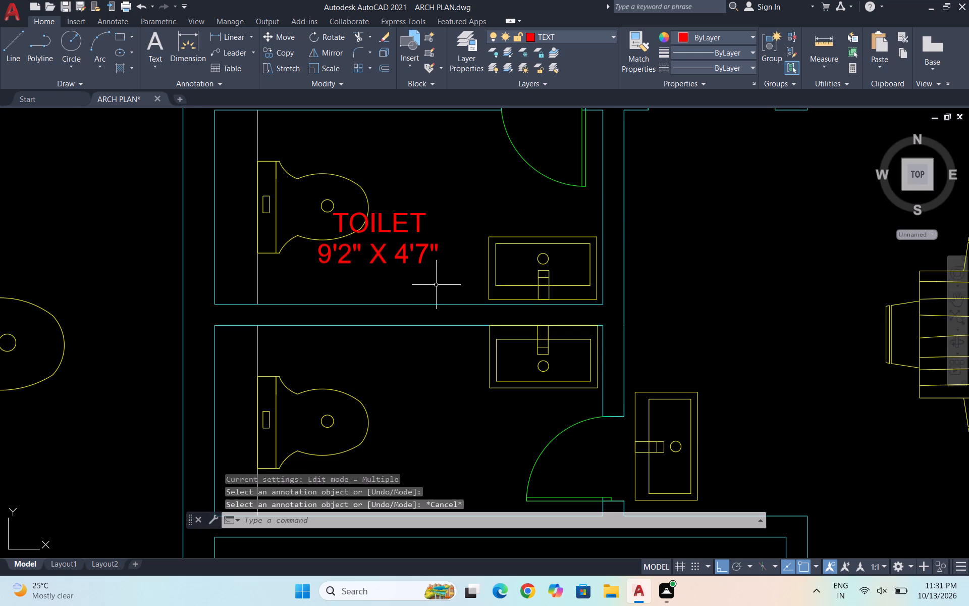
pyautogui.press('Escape')
# With ortho off, move the two-line TOILET label clear of the WC into the open space beside the door swing.
pyautogui.click(456, 271)
pyautogui.click(403, 219)
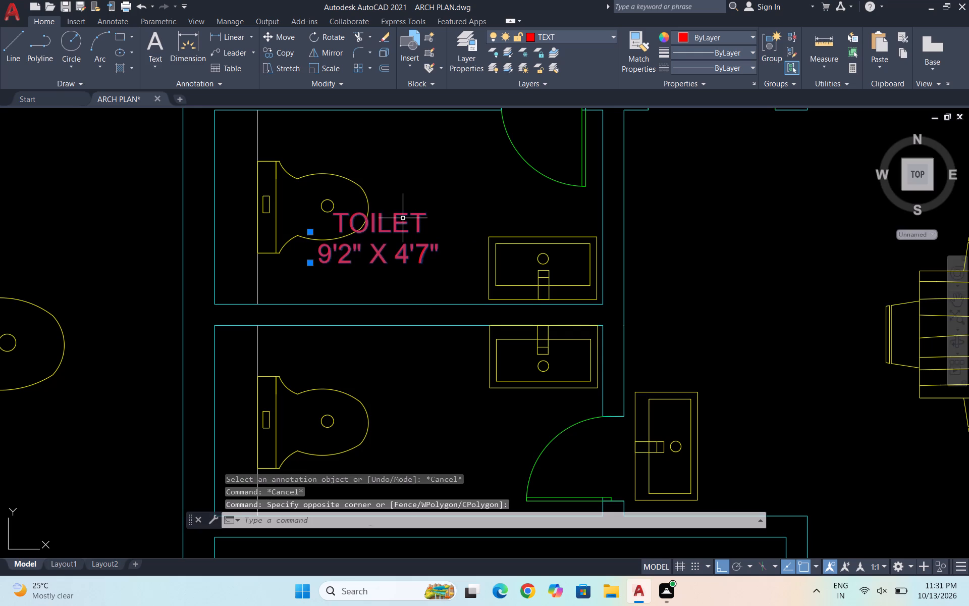
pyautogui.press('m')
pyautogui.press('Return')
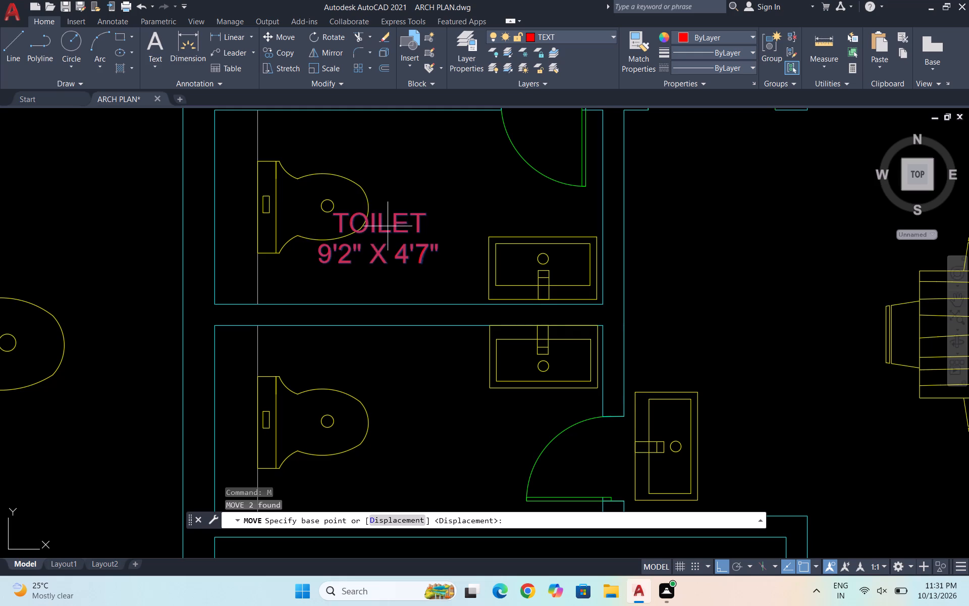
pyautogui.click(388, 226)
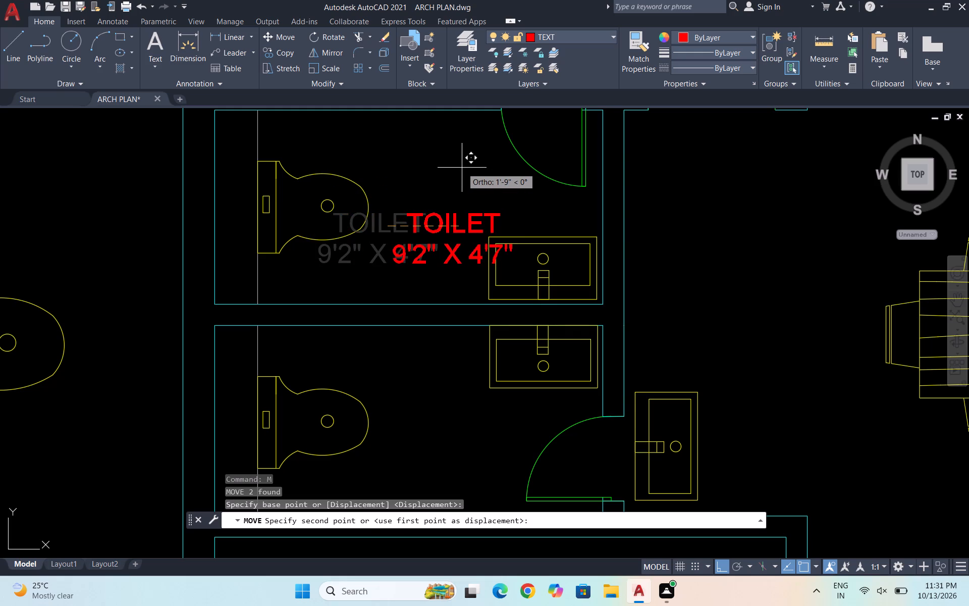
pyautogui.press('F8')
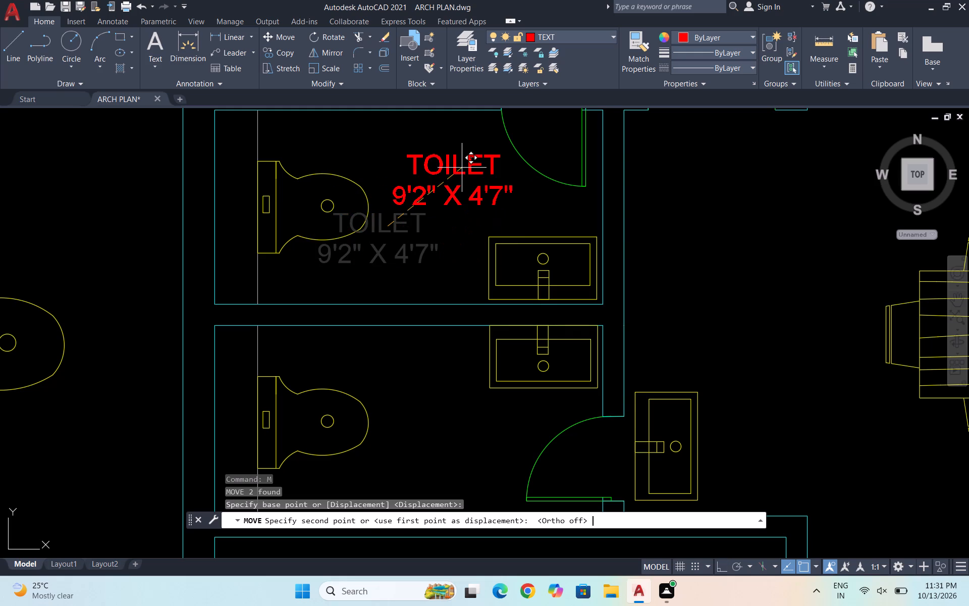
pyautogui.click(446, 161)
pyautogui.press('Escape')
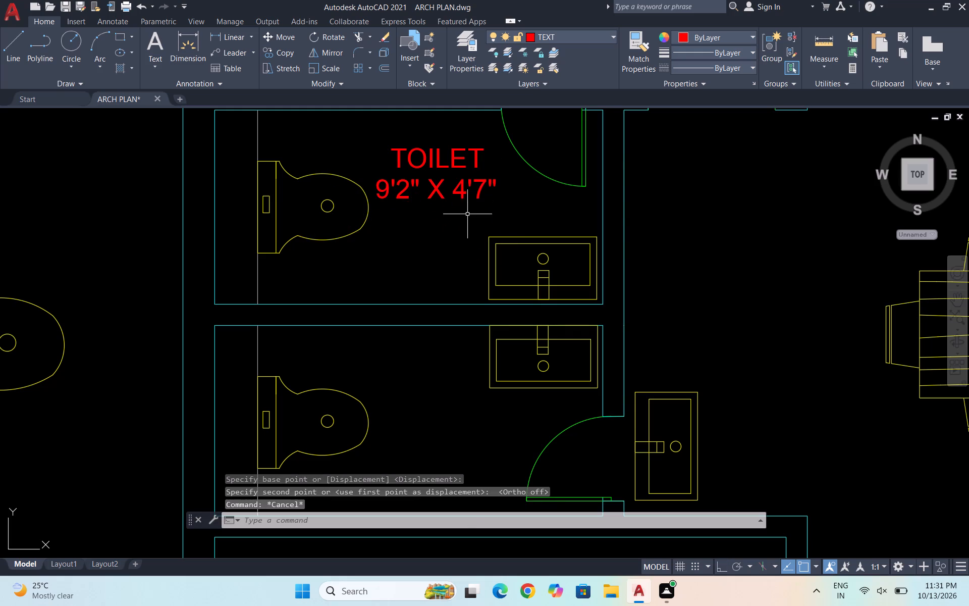
# Copy the two-line TOILET label into the lower toilet, between the WC and the door swing.
pyautogui.click(470, 216)
pyautogui.click(417, 149)
pyautogui.write('CO')
pyautogui.press('Return')
pyautogui.click(420, 179)
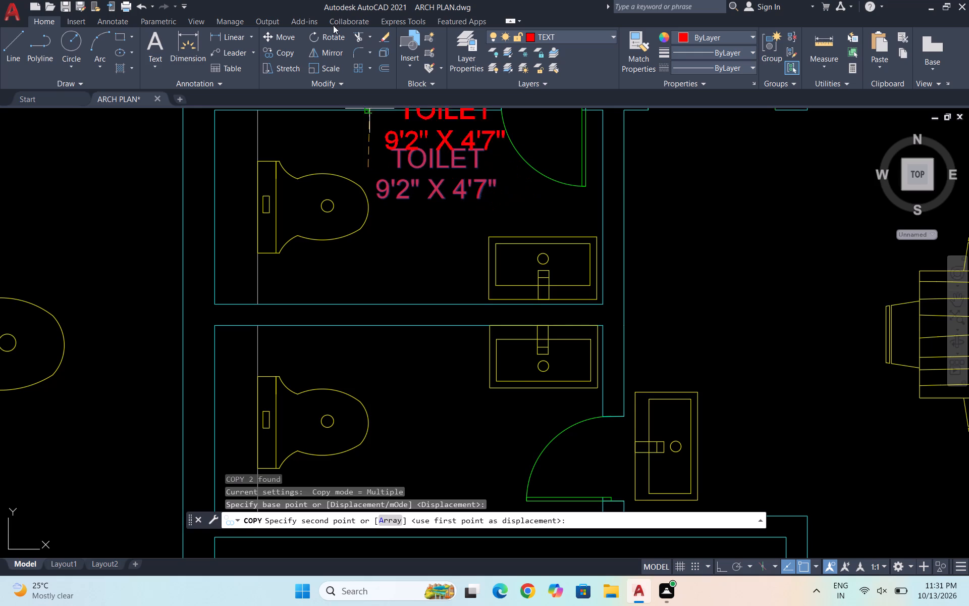
pyautogui.scroll(-3, 342, 314)
pyautogui.scroll(1, 349, 349)
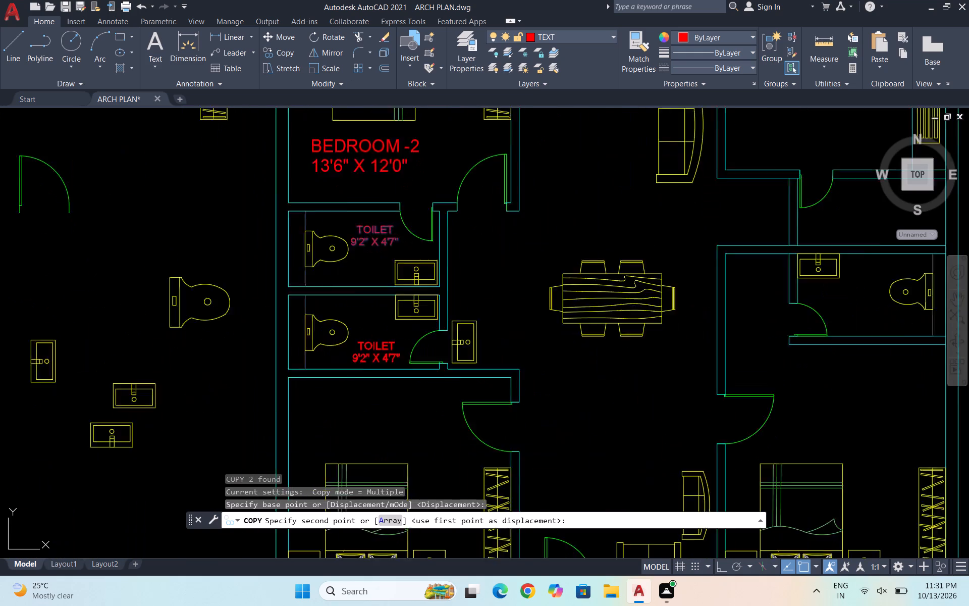
pyautogui.scroll(2, 349, 349)
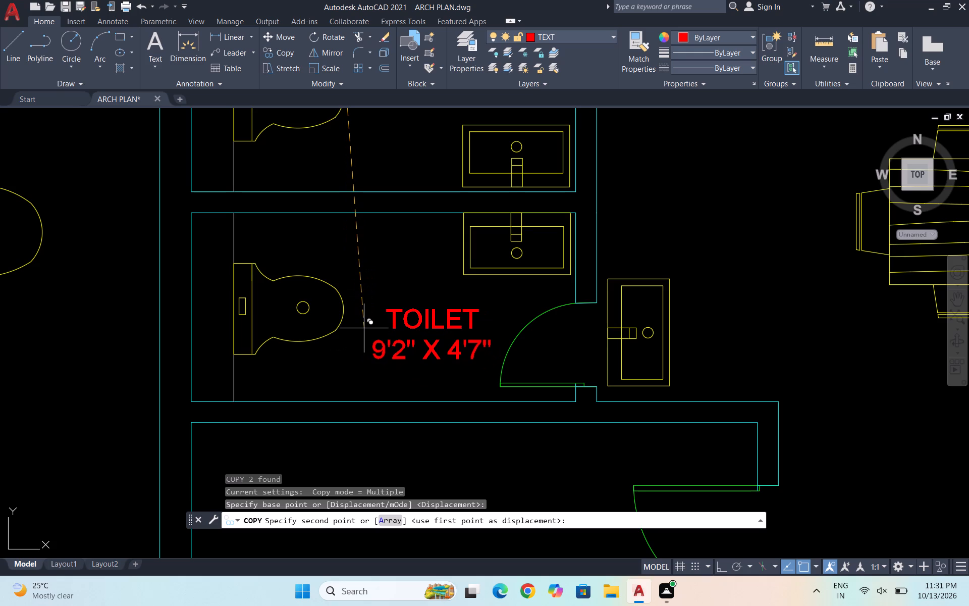
pyautogui.click(367, 326)
pyautogui.press('Escape')
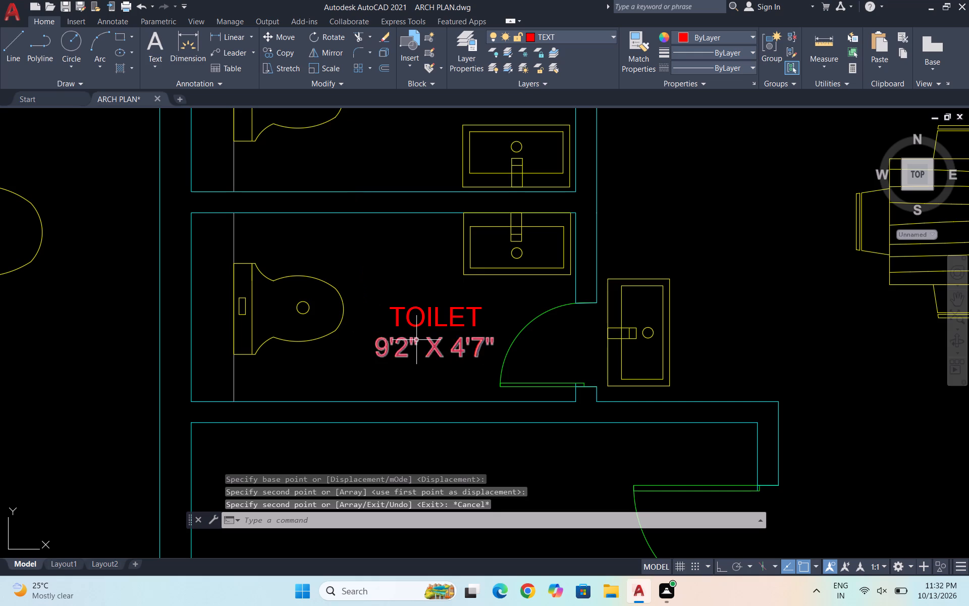
# Change the lower toilet's size line to 9'2" X 4'6" and finish text editing.
pyautogui.doubleClick(462, 350)
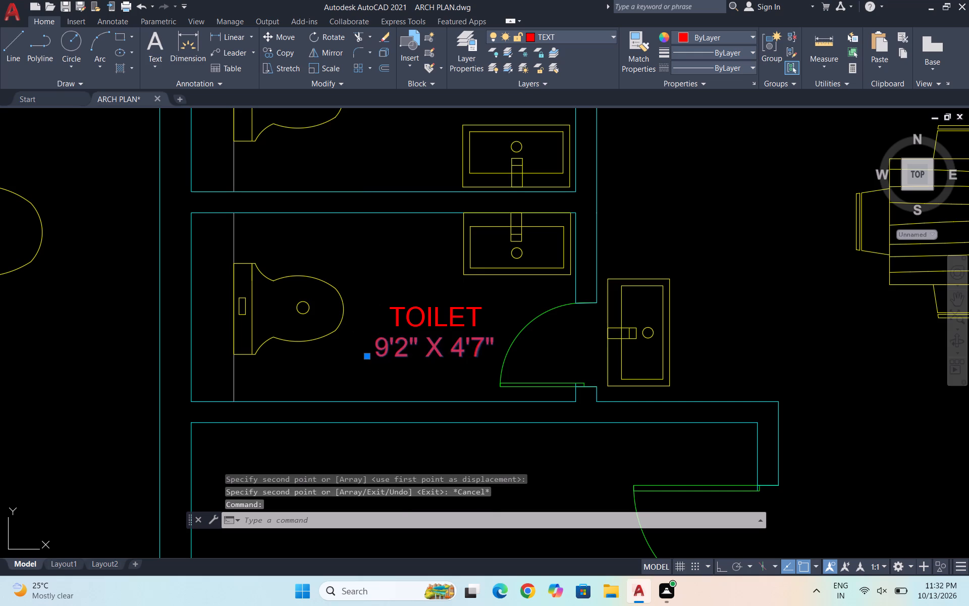
pyautogui.click(483, 350)
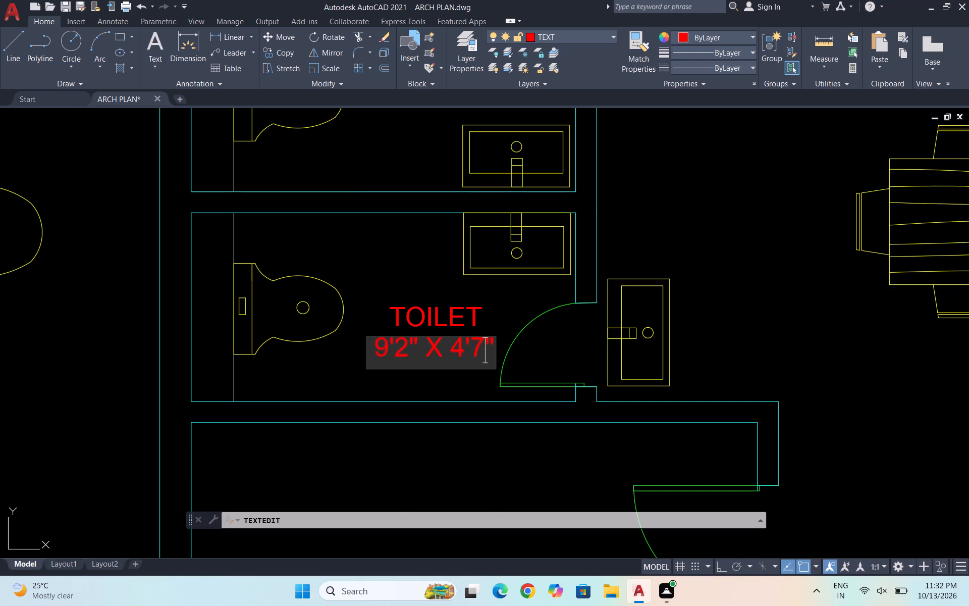
pyautogui.press('BackSpace')
pyautogui.press('6')
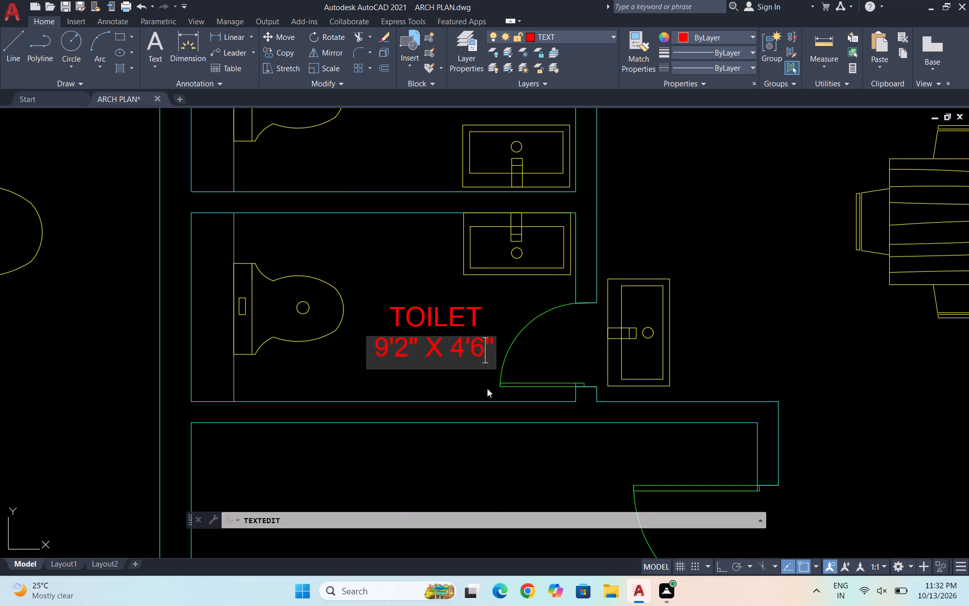
pyautogui.click(487, 388)
pyautogui.press('Escape')
# Copy the two-line BEDROOM -2 label into the lower-left bedroom, in the open space above the bed.
pyautogui.scroll(-2, 405, 334)
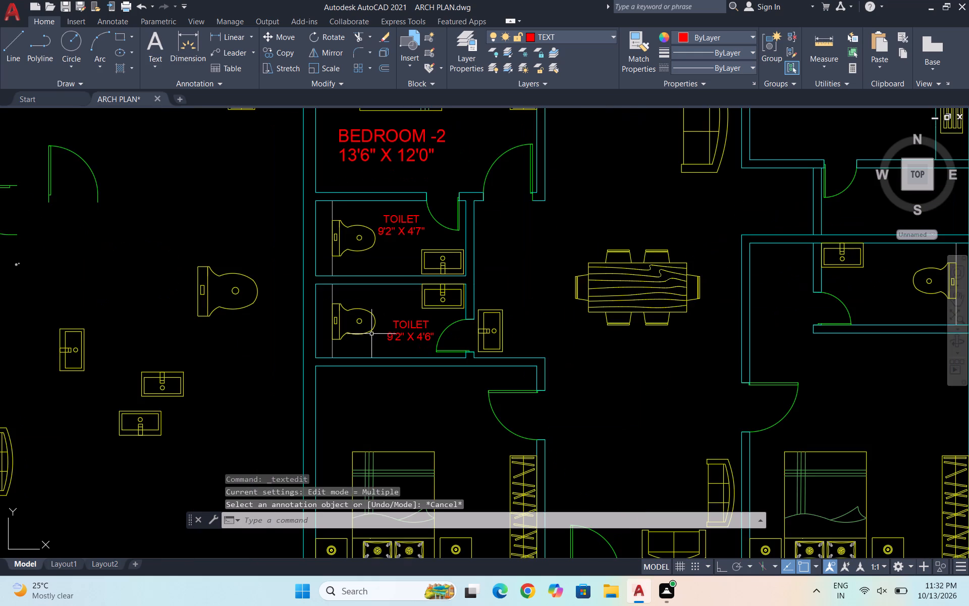
pyautogui.scroll(-2, 368, 333)
pyautogui.scroll(1, 388, 263)
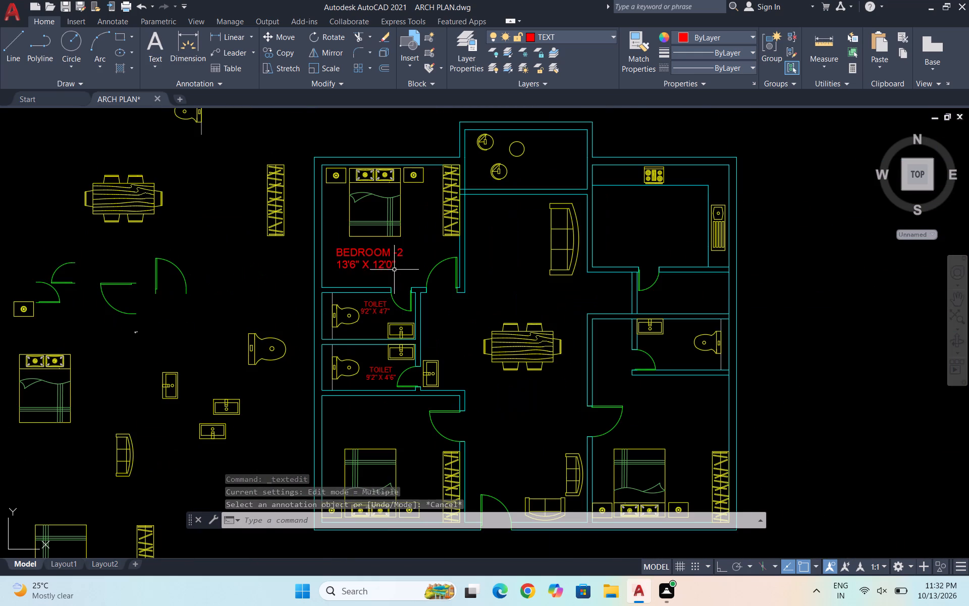
pyautogui.click(397, 271)
pyautogui.click(364, 252)
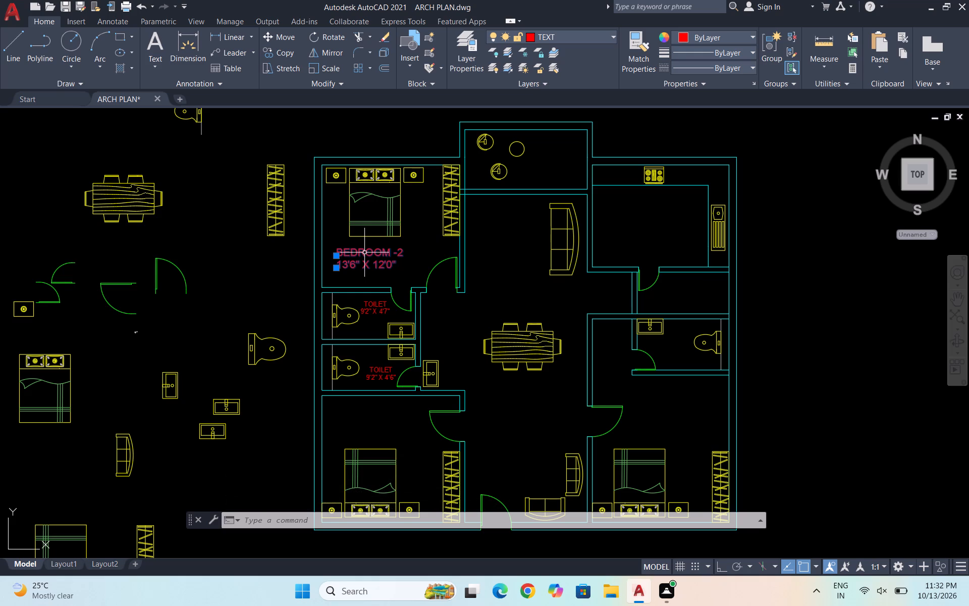
pyautogui.write('CO')
pyautogui.press('Return')
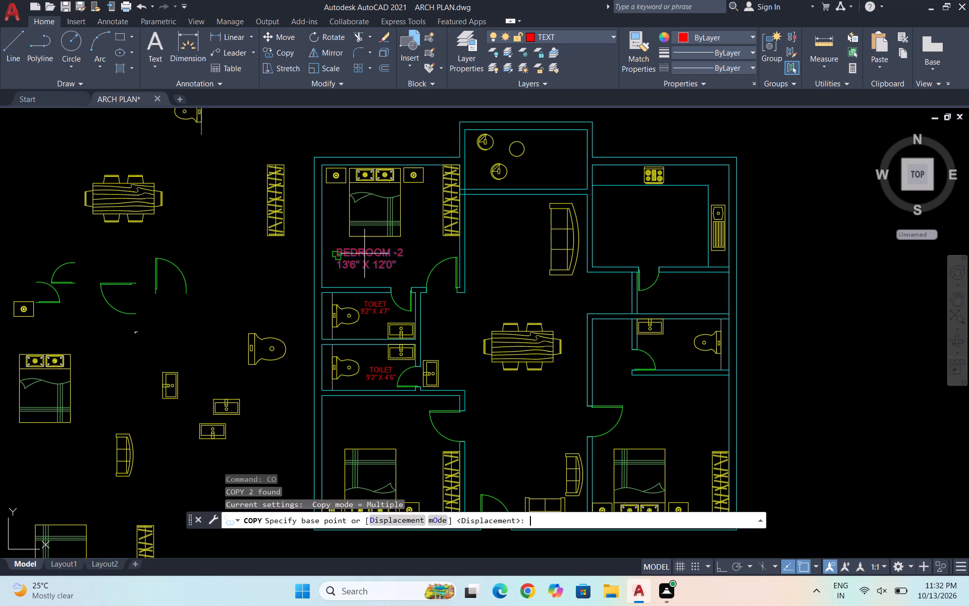
pyautogui.click(364, 254)
pyautogui.moveTo(357, 259); pyautogui.dragTo(363, 262)
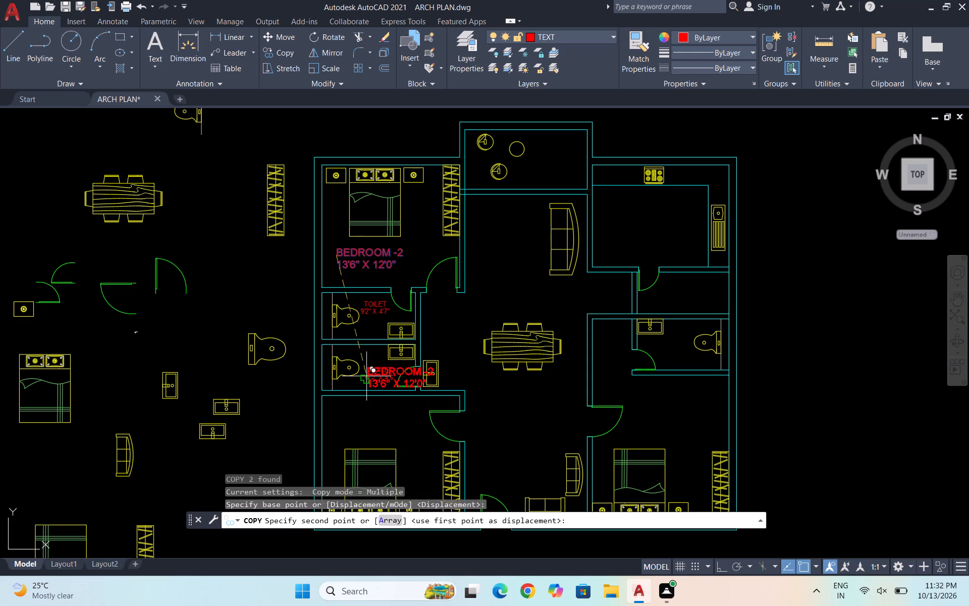
pyautogui.click(347, 419)
pyautogui.press('Escape')
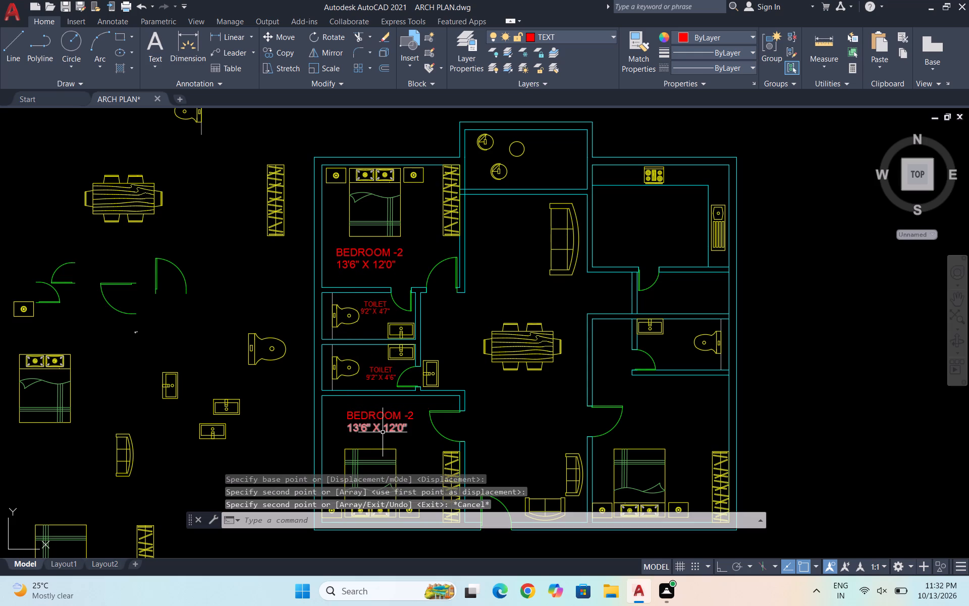
# Change the room name of the copied label in the lower-left bedroom to BEDROOM -1.
pyautogui.scroll(-2, 441, 373)
pyautogui.scroll(2, 438, 391)
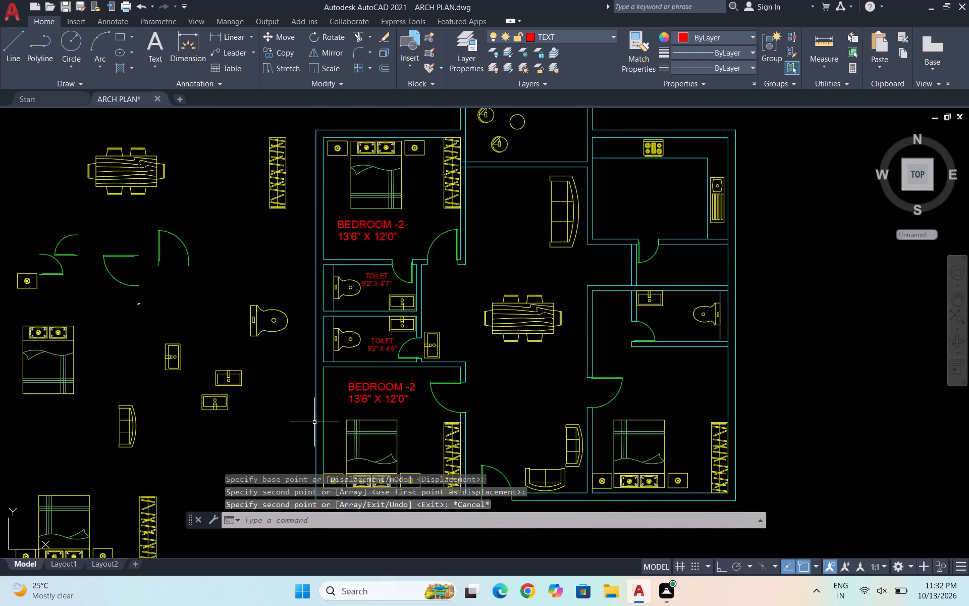
pyautogui.scroll(1, 314, 422)
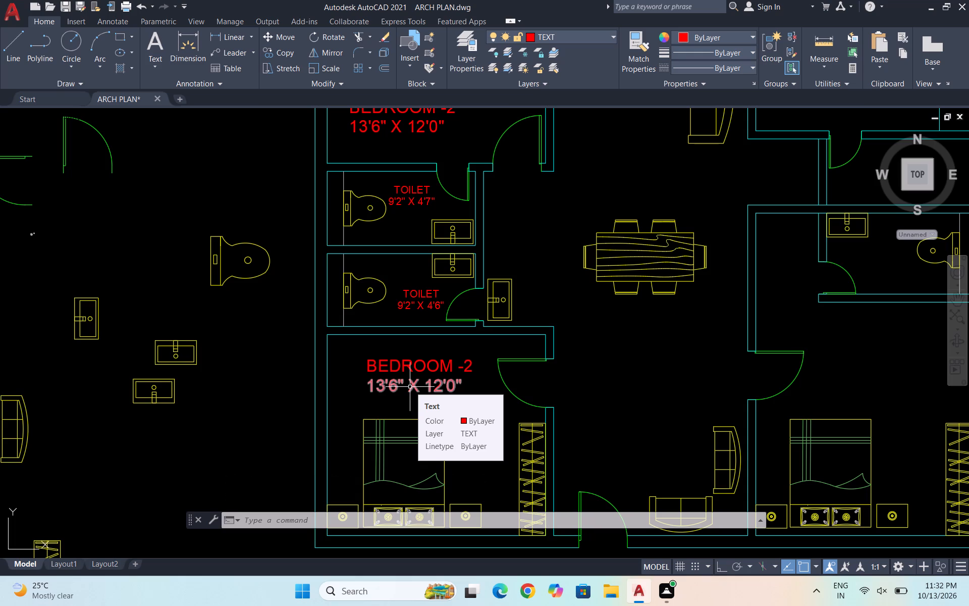
pyautogui.scroll(2, 430, 386)
pyautogui.doubleClick(519, 346)
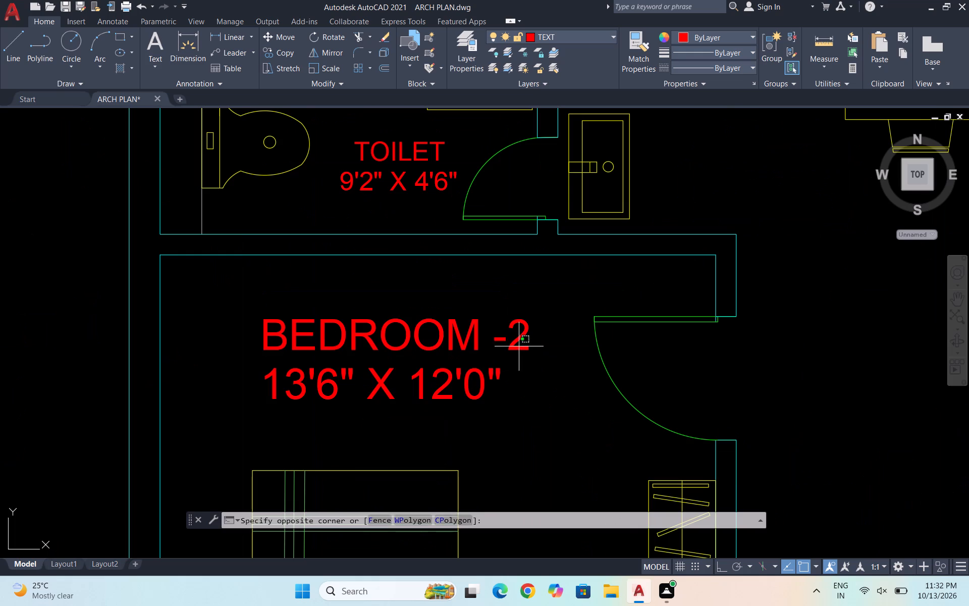
pyautogui.doubleClick(512, 336)
pyautogui.tripleClick(520, 340)
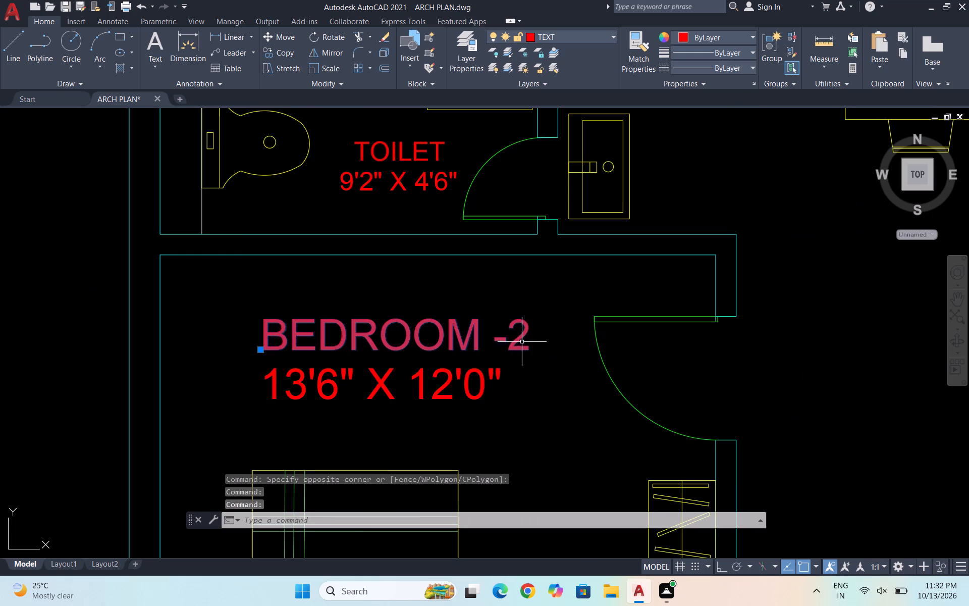
pyautogui.click(535, 347)
pyautogui.press('BackSpace')
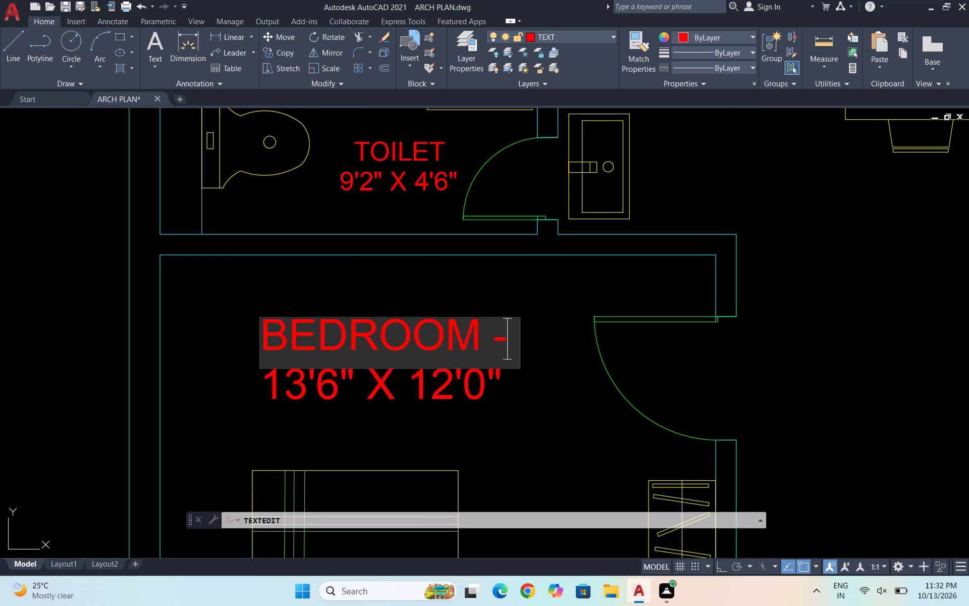
pyautogui.press('1')
pyautogui.click(533, 413)
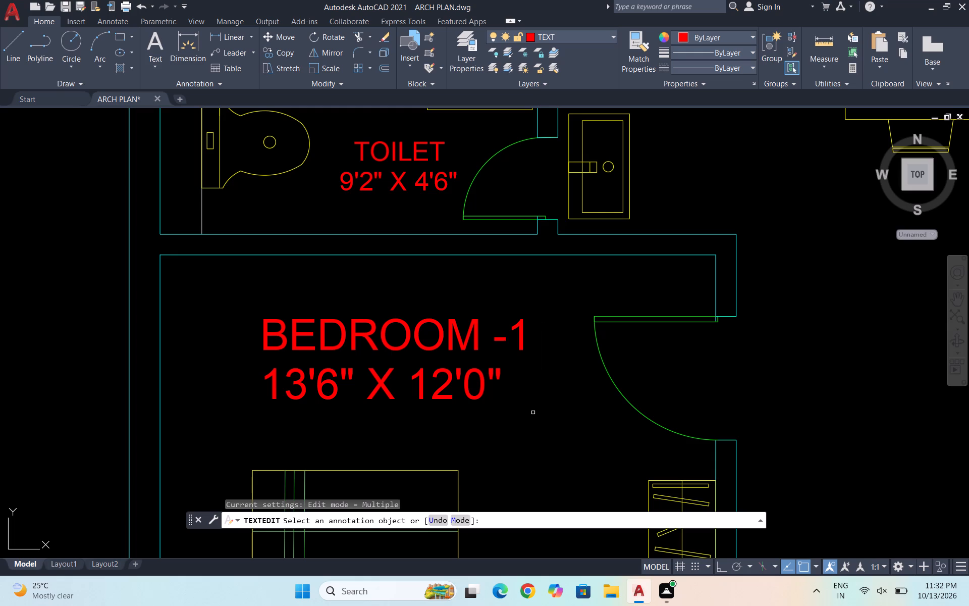
# Change the BEDROOM -1 size line to 13'6" X 12'5" and finish text editing.
pyautogui.doubleClick(473, 377)
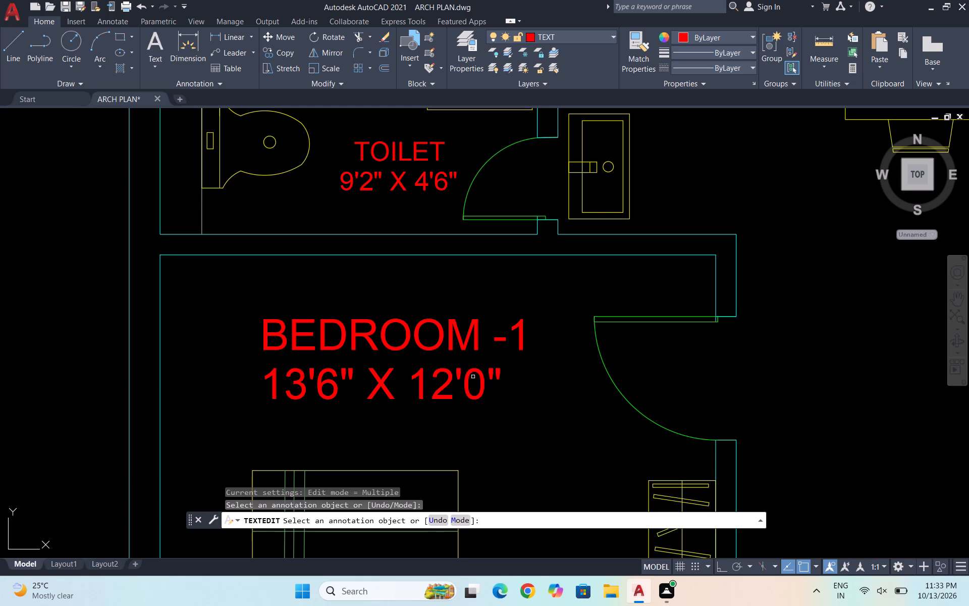
pyautogui.click(466, 372)
pyautogui.click(469, 372)
pyautogui.click(481, 373)
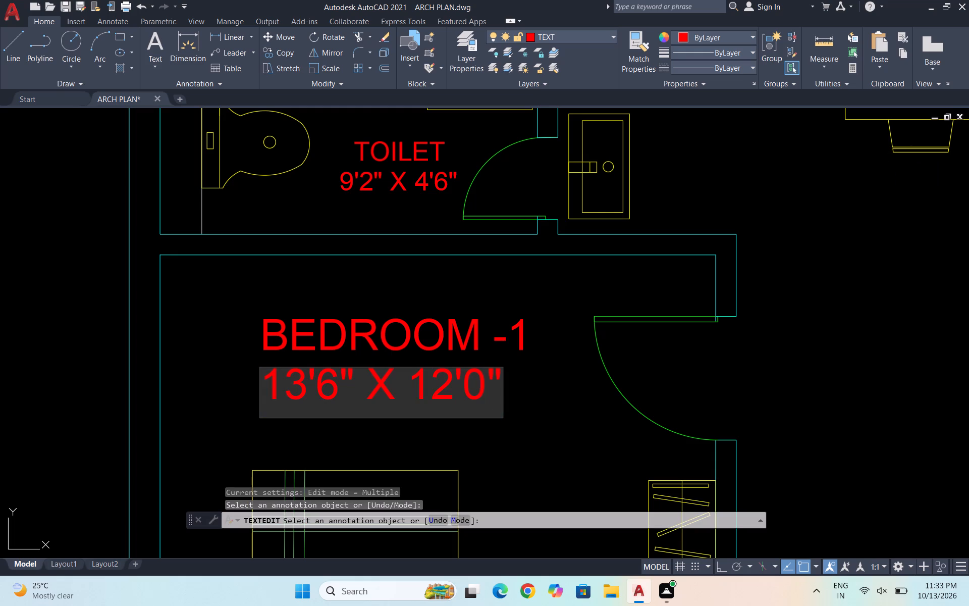
pyautogui.press('BackSpace')
pyautogui.press('5')
pyautogui.click(545, 418)
pyautogui.press('Escape')
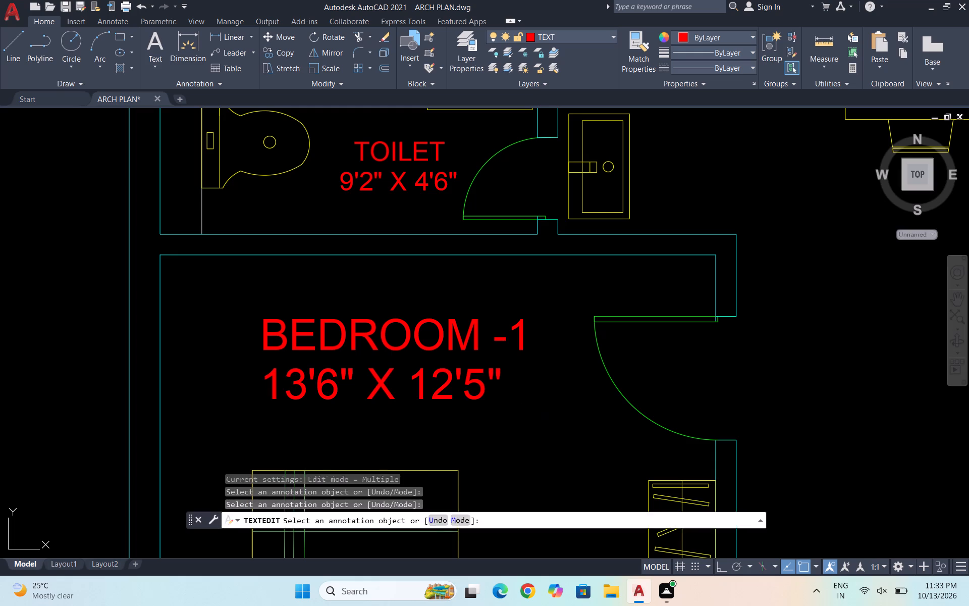
# Copy the two-line BEDROOM -1 label into the central hall, in the open space beside the sofas near the entrance door.
pyautogui.scroll(-3, 443, 385)
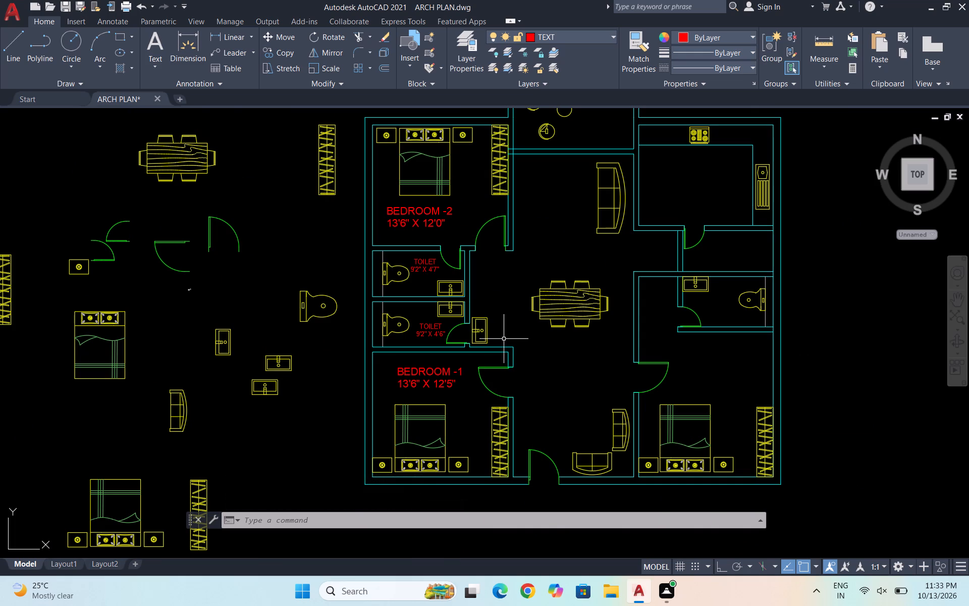
pyautogui.scroll(-1, 379, 340)
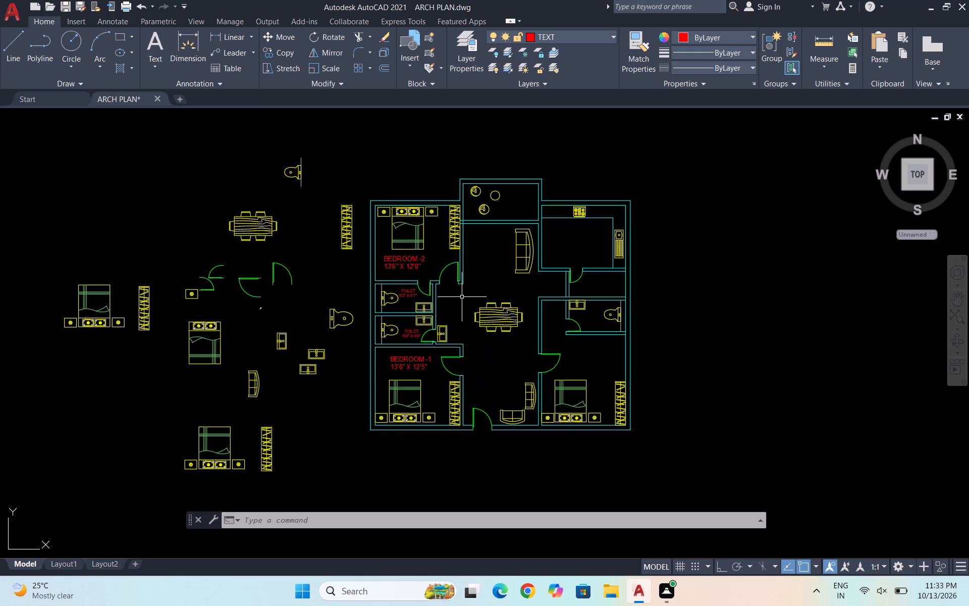
pyautogui.scroll(2, 423, 371)
pyautogui.click(424, 372)
pyautogui.click(380, 334)
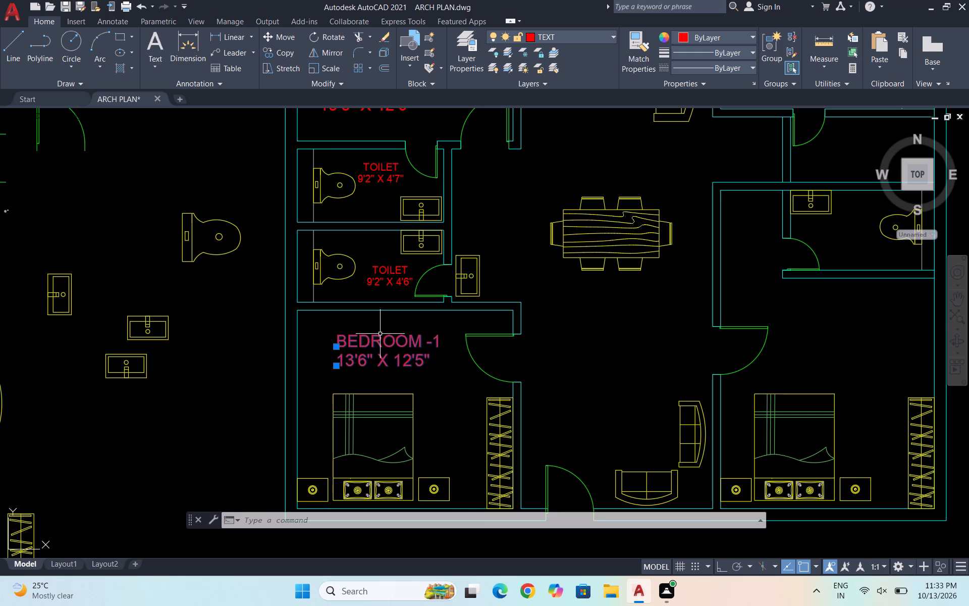
pyautogui.write('CO')
pyautogui.press('Return')
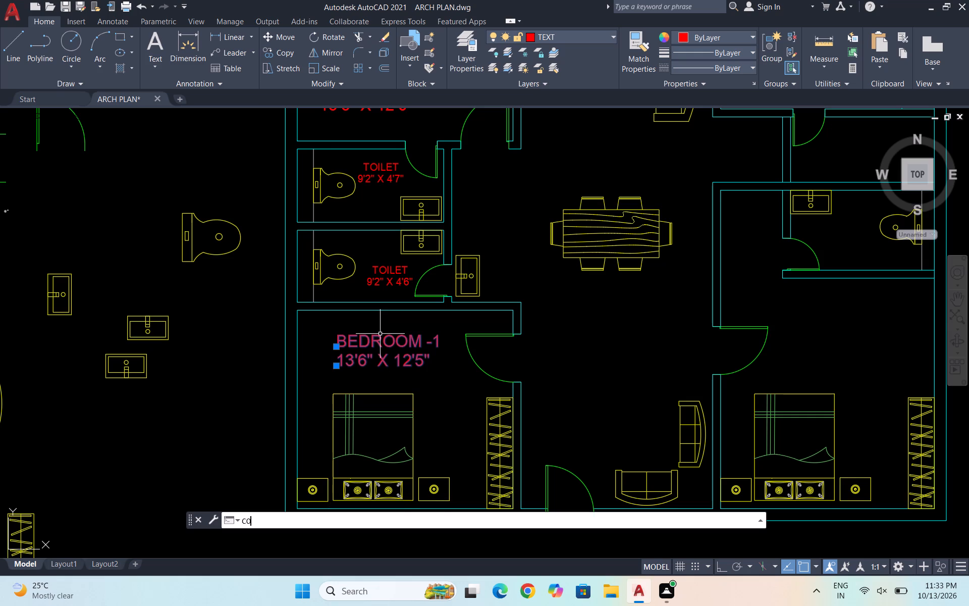
pyautogui.click(390, 350)
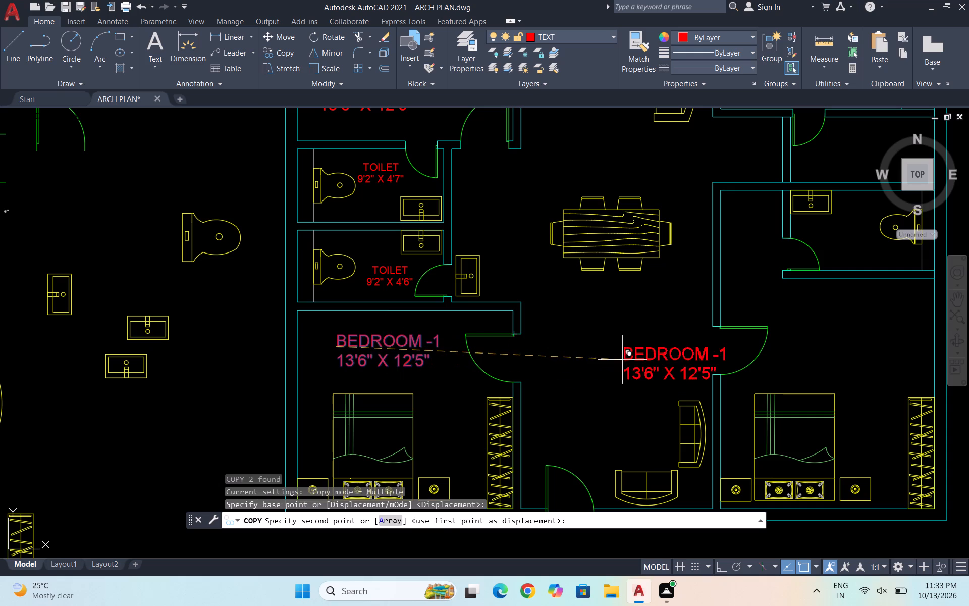
pyautogui.click(576, 390)
pyautogui.press('Escape')
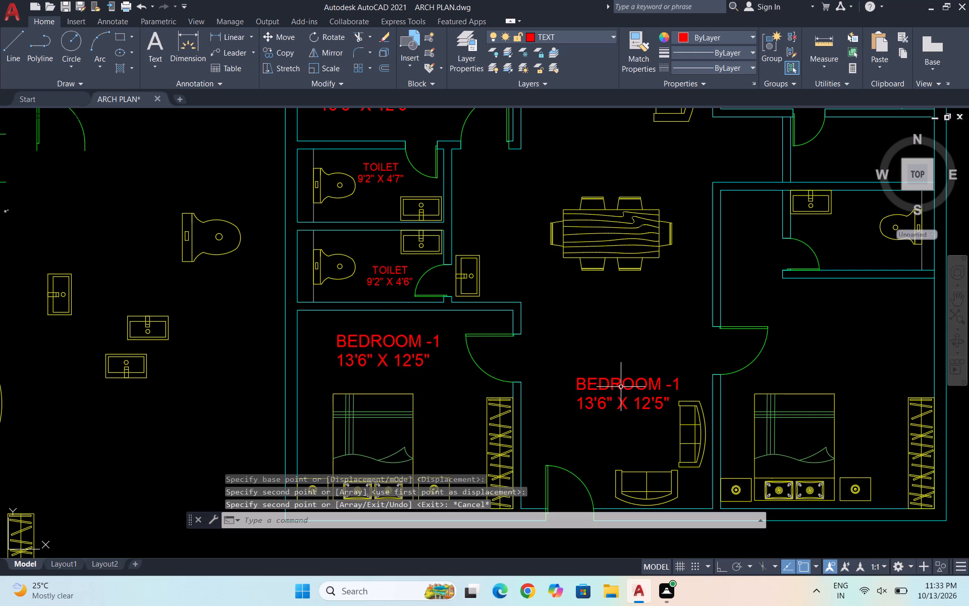
# Change the hall label's room name to DRAWING, indented with two leading spaces to centre it over the size line.
pyautogui.doubleClick(628, 378)
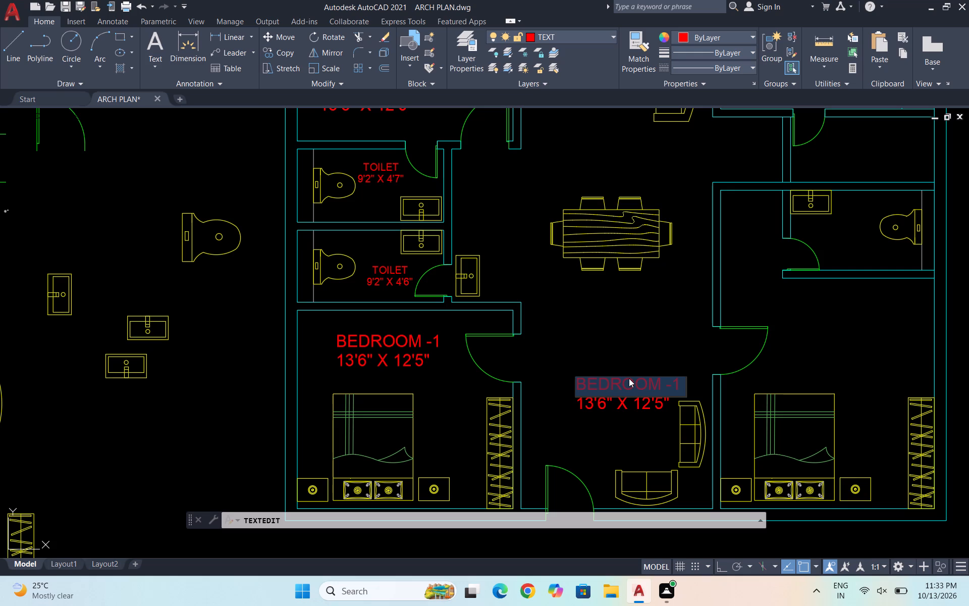
pyautogui.write('DRAWING')
pyautogui.click(576, 380)
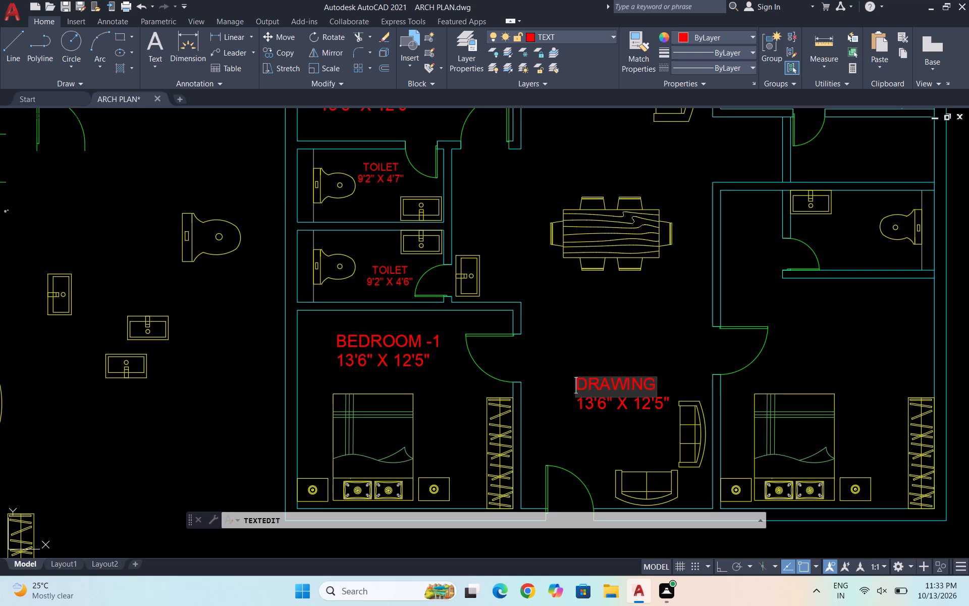
pyautogui.press('space')
pyautogui.press('space')
pyautogui.click(632, 435)
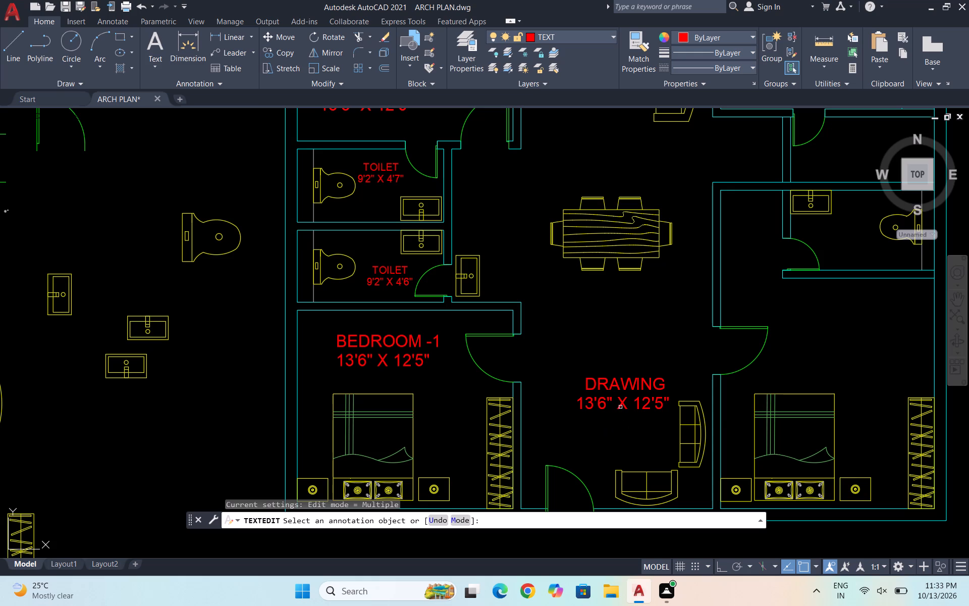
# Change the size line under DRAWING to 12'0" X 14'9" and finish text editing.
pyautogui.doubleClick(602, 401)
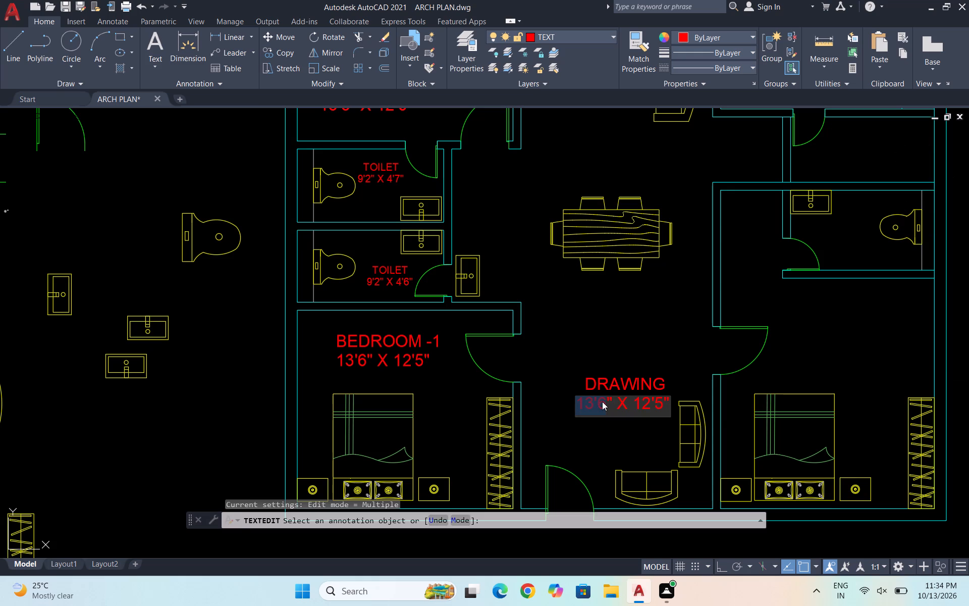
pyautogui.scroll(-1, 602, 402)
pyautogui.scroll(4, 602, 402)
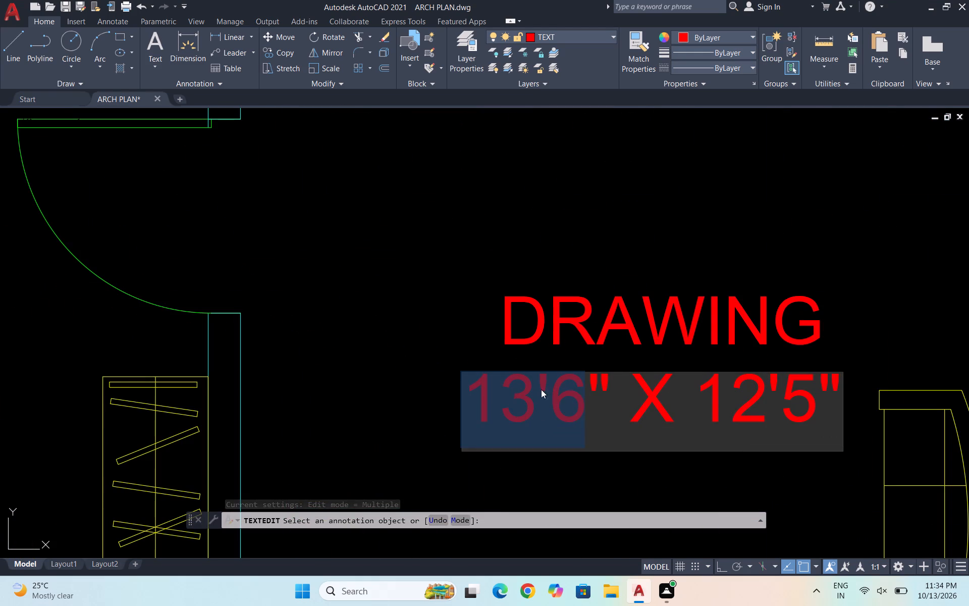
pyautogui.click(533, 388)
pyautogui.press('BackSpace')
pyautogui.press('2')
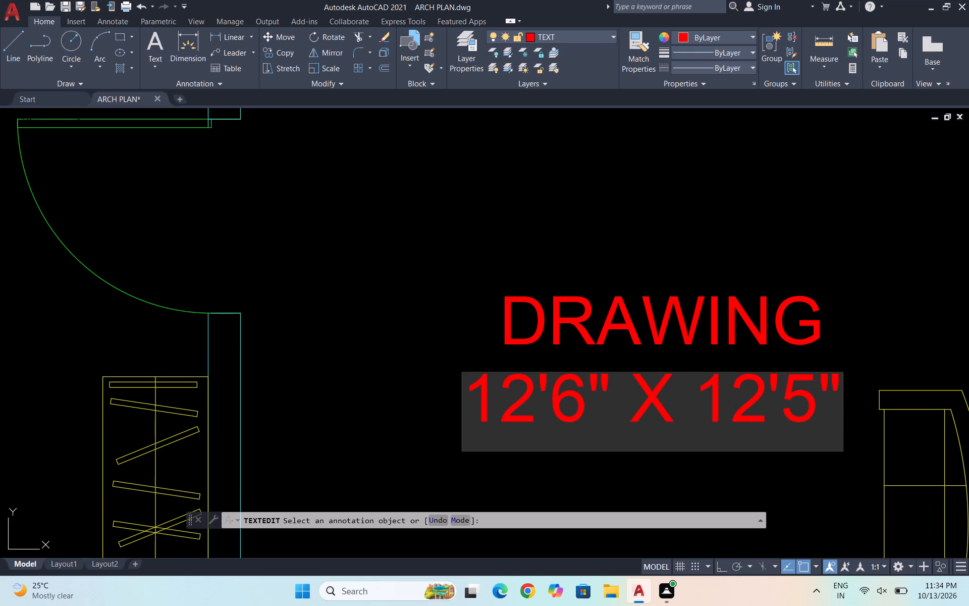
pyautogui.click(584, 390)
pyautogui.press('BackSpace')
pyautogui.press('0')
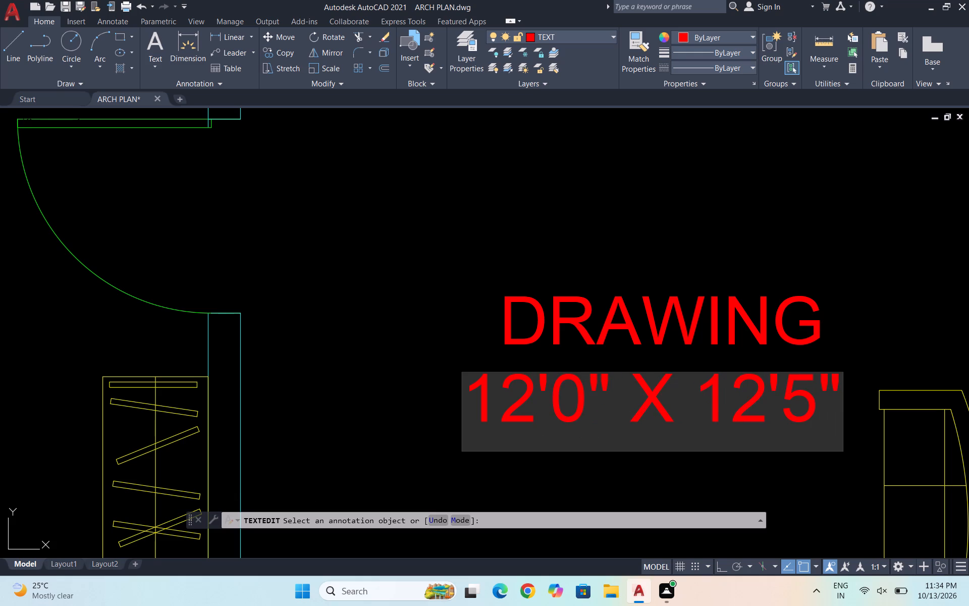
pyautogui.click(756, 412)
pyautogui.press('BackSpace')
pyautogui.press('4')
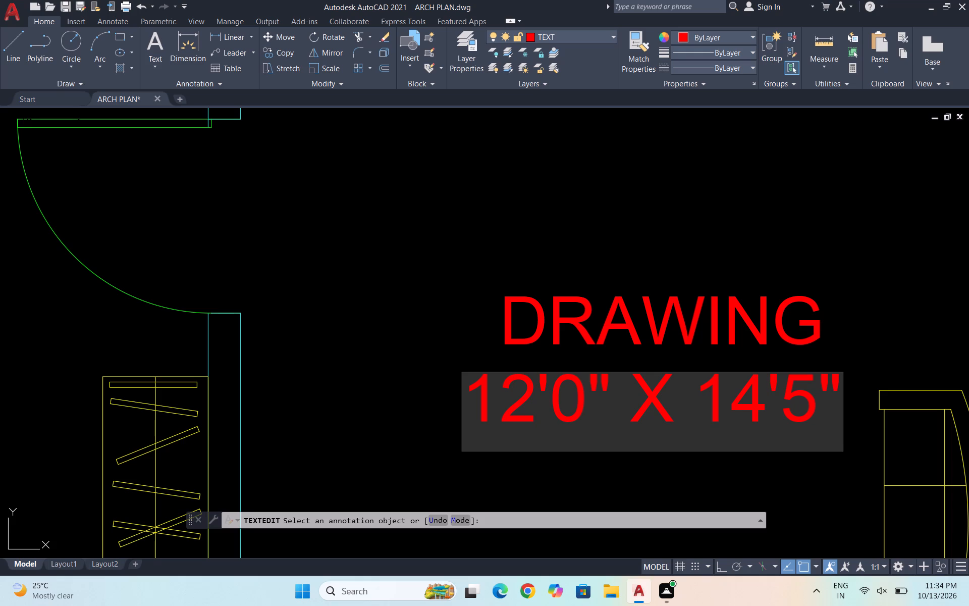
pyautogui.click(817, 386)
pyautogui.press('BackSpace')
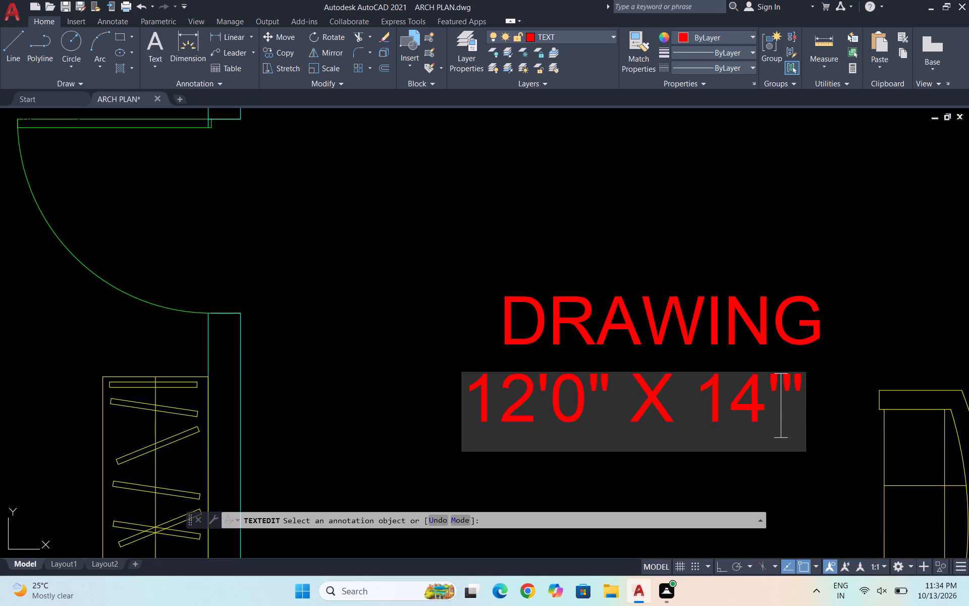
pyautogui.press('9')
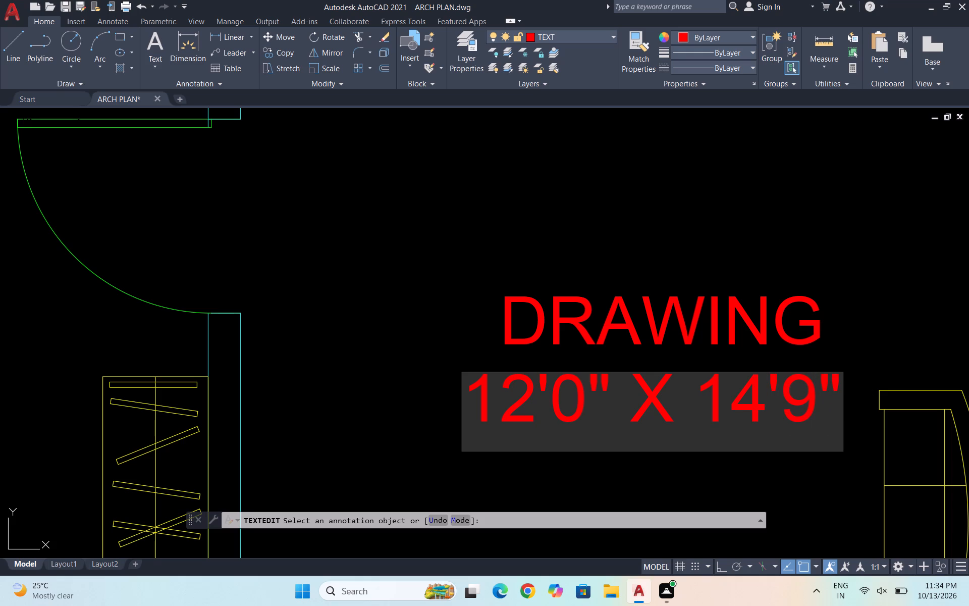
pyautogui.click(800, 470)
pyautogui.press('Escape')
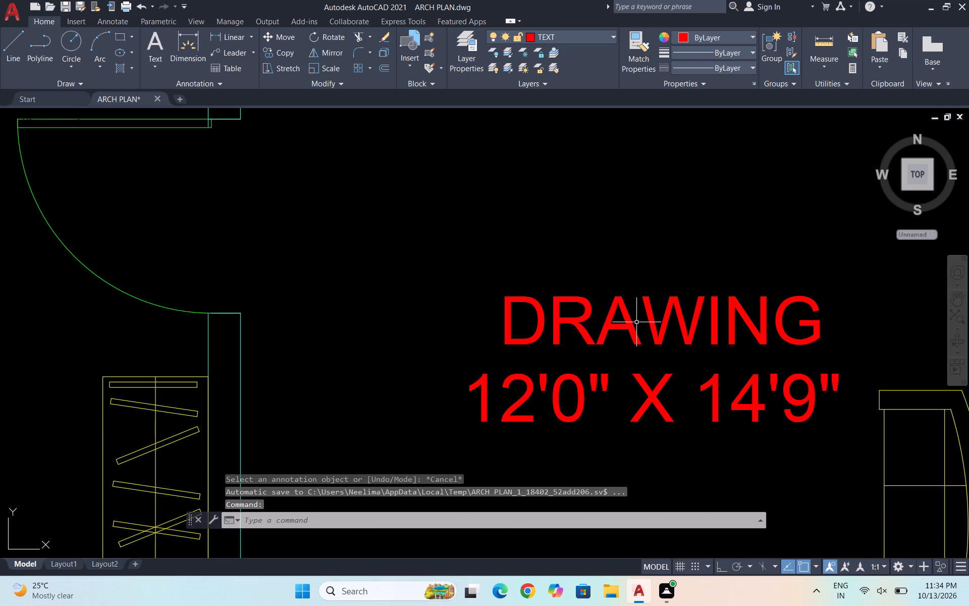
# Copy the two-line DRAWING label up the central hall to just above the dining table.
pyautogui.scroll(-4, 629, 322)
pyautogui.scroll(-2, 625, 362)
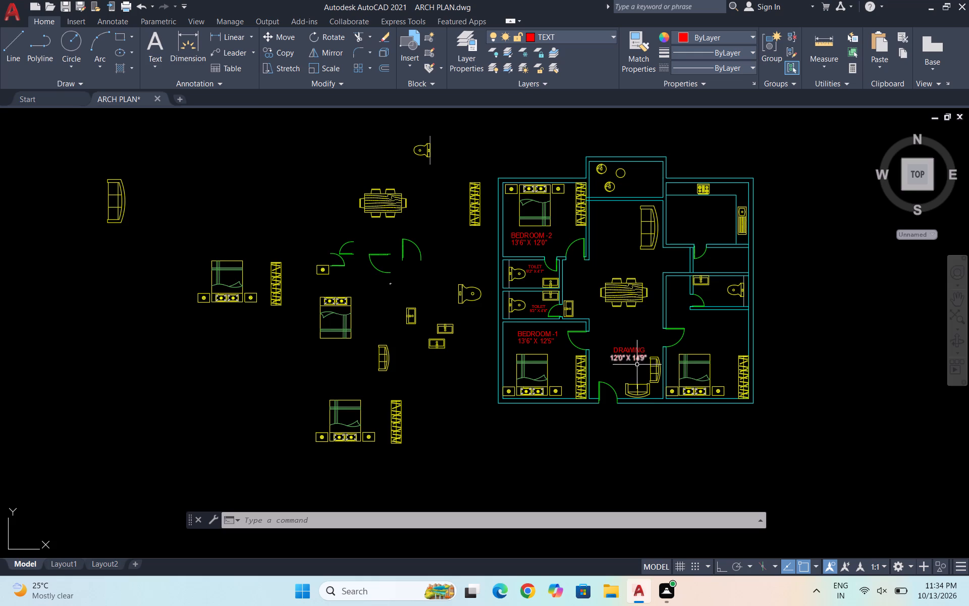
pyautogui.click(639, 367)
pyautogui.click(625, 340)
pyautogui.write('CO')
pyautogui.press('Return')
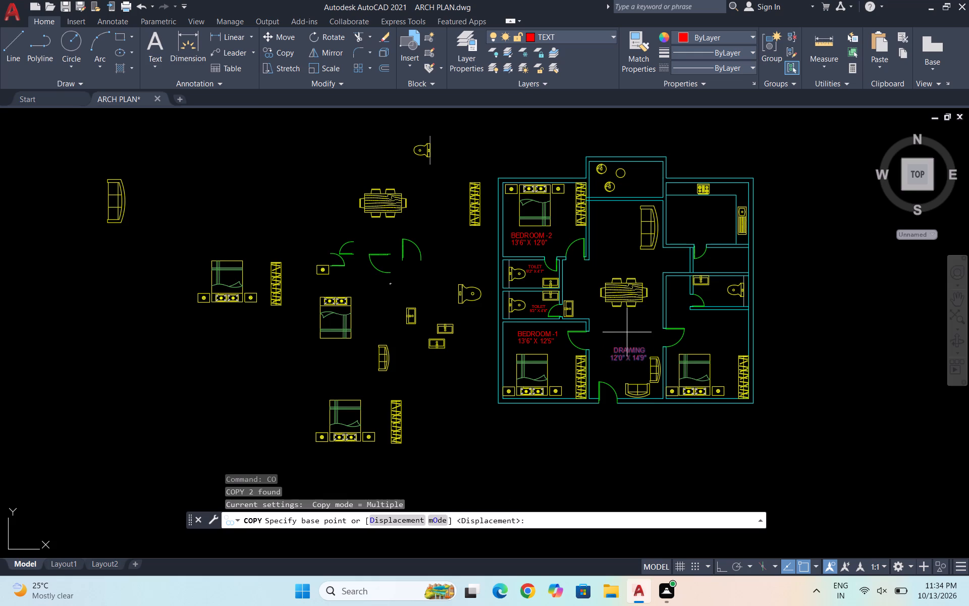
pyautogui.click(630, 351)
pyautogui.scroll(2, 649, 281)
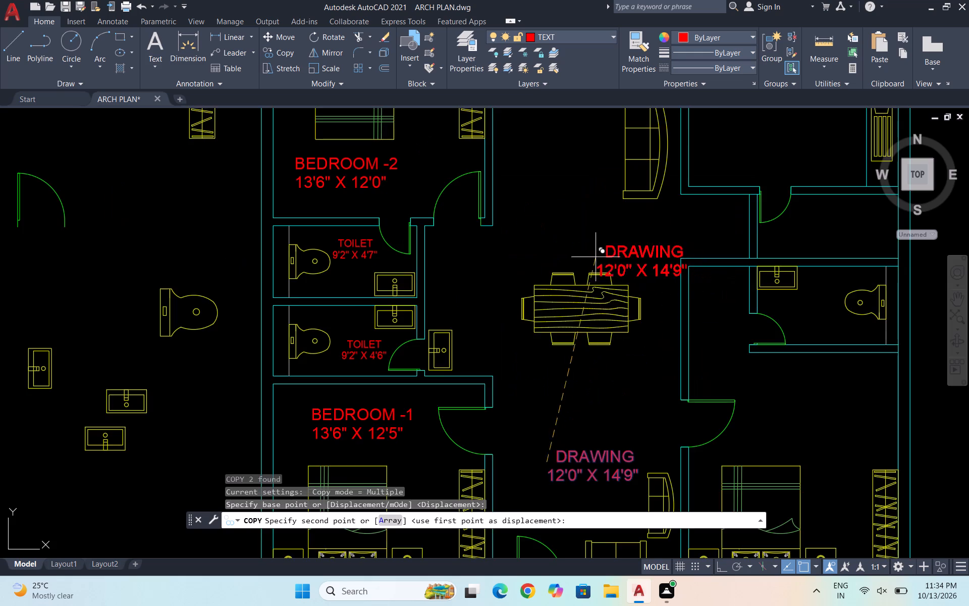
pyautogui.scroll(3, 546, 281)
pyautogui.scroll(-2, 465, 211)
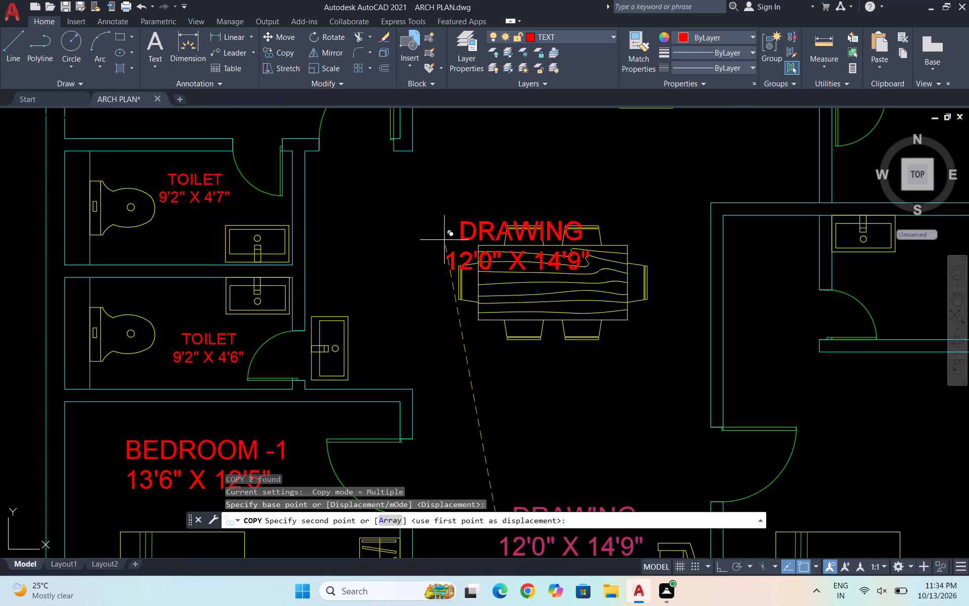
pyautogui.click(483, 207)
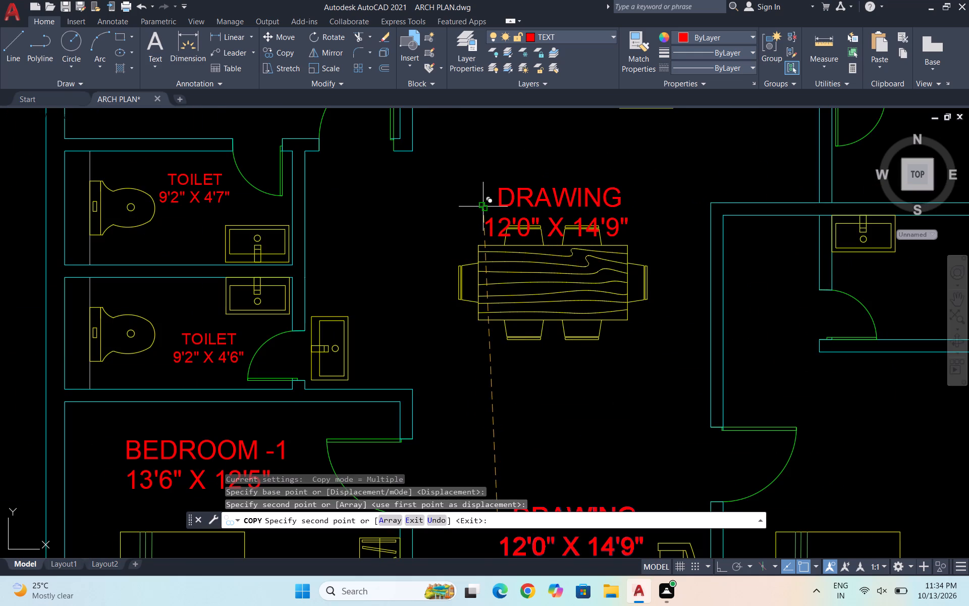
pyautogui.press('Escape')
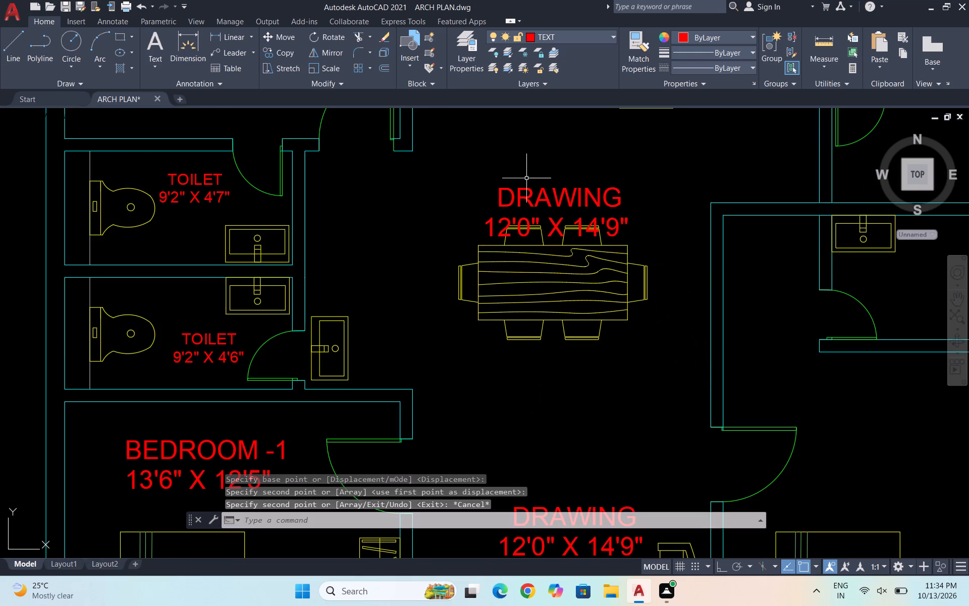
# Change the copied label's room name to DINING, indented with three leading spaces to centre it over the size line.
pyautogui.click(528, 190)
pyautogui.moveTo(528, 190); pyautogui.dragTo(532, 191)
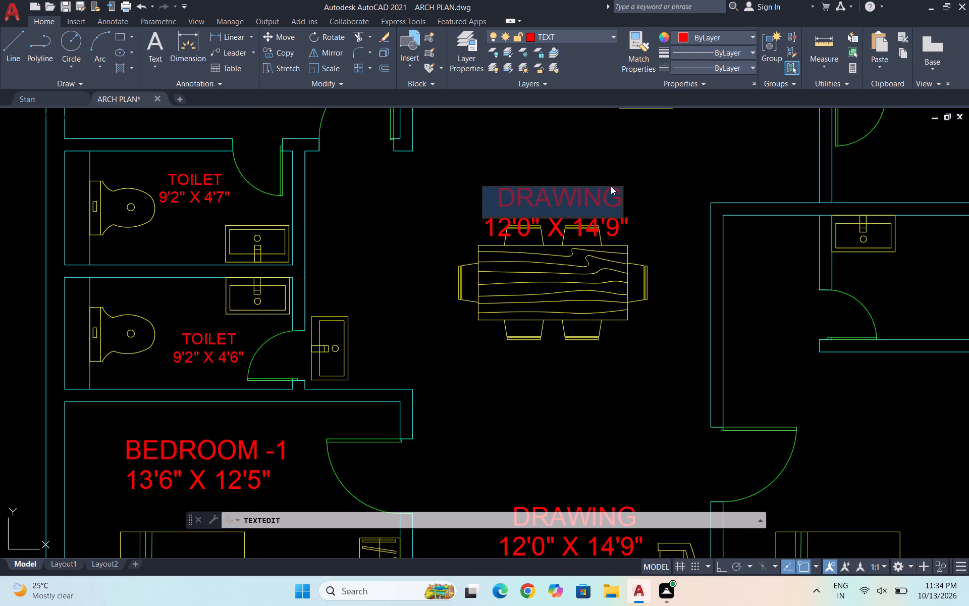
pyautogui.write('DINING')
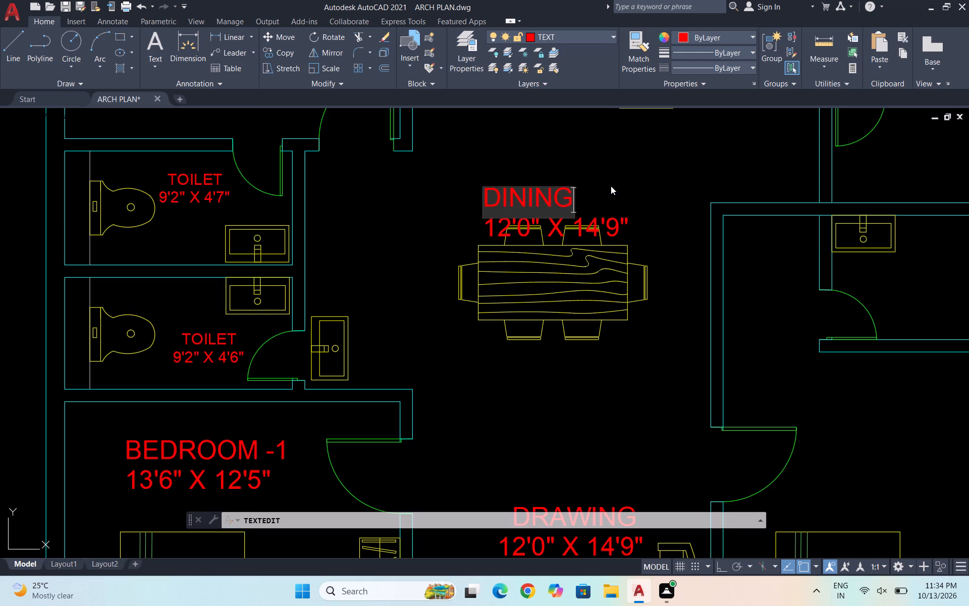
pyautogui.click(480, 199)
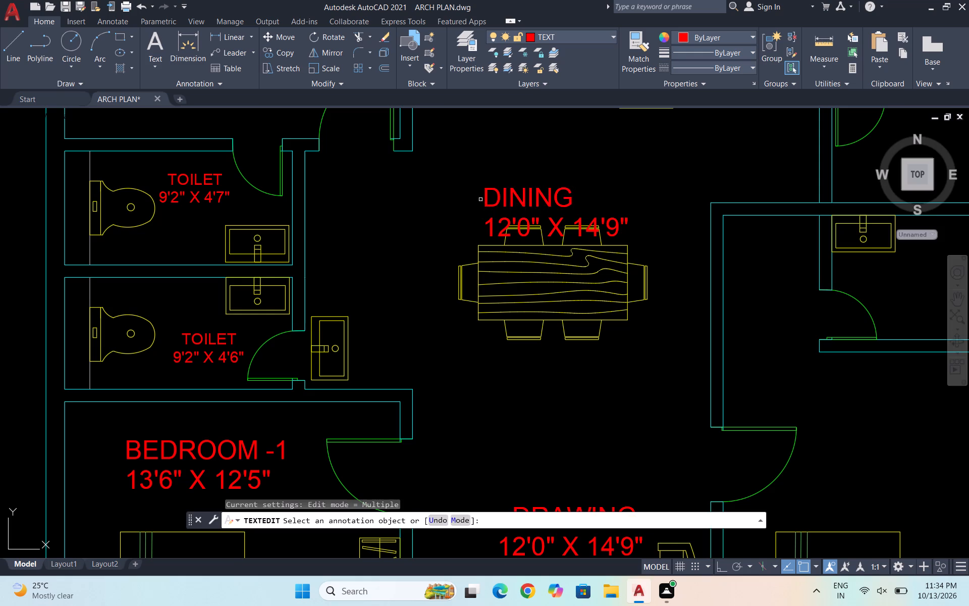
pyautogui.doubleClick(493, 195)
pyautogui.doubleClick(492, 189)
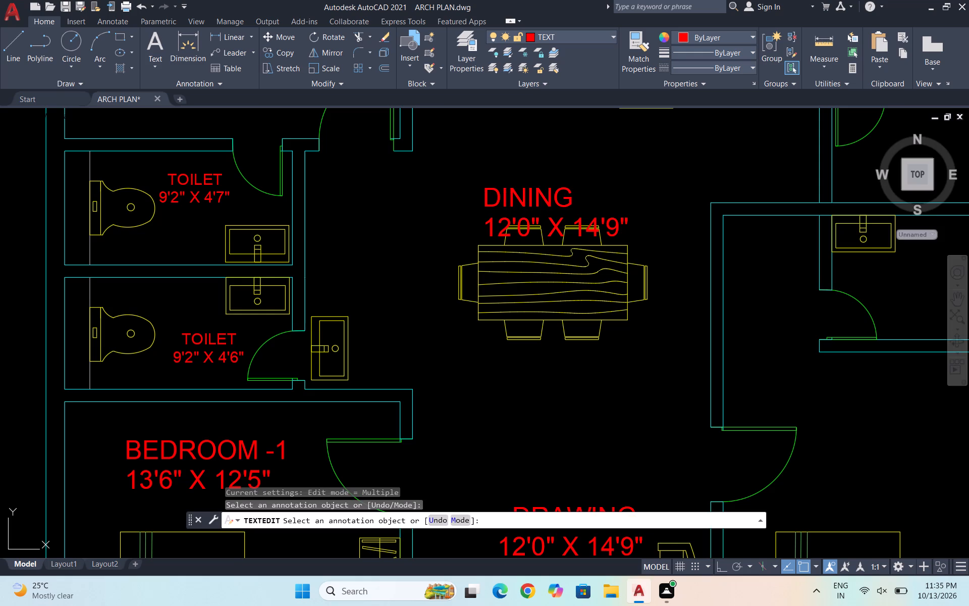
pyautogui.click(489, 193)
pyautogui.press('space')
pyautogui.press('space')
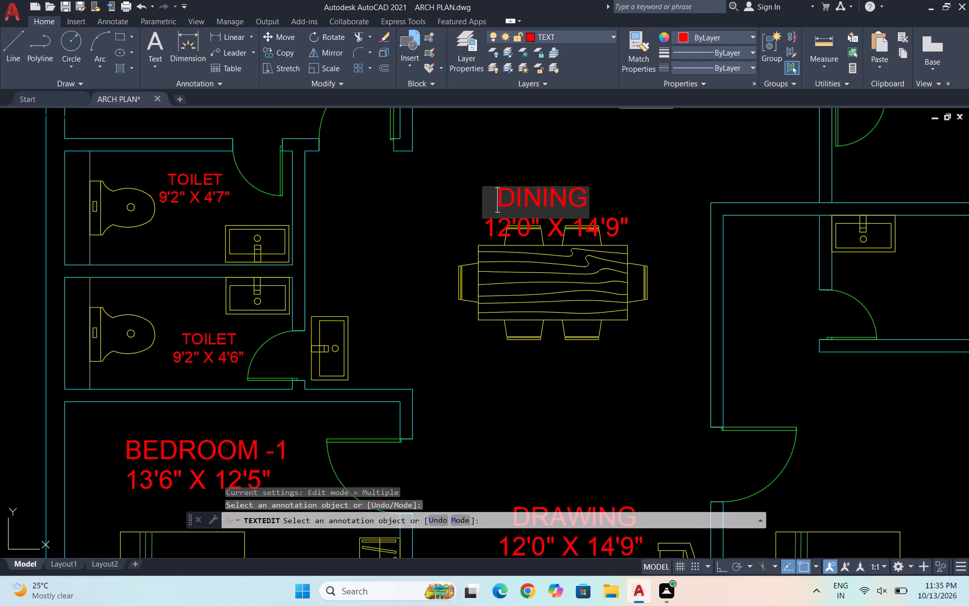
pyautogui.press('space')
pyautogui.click(611, 193)
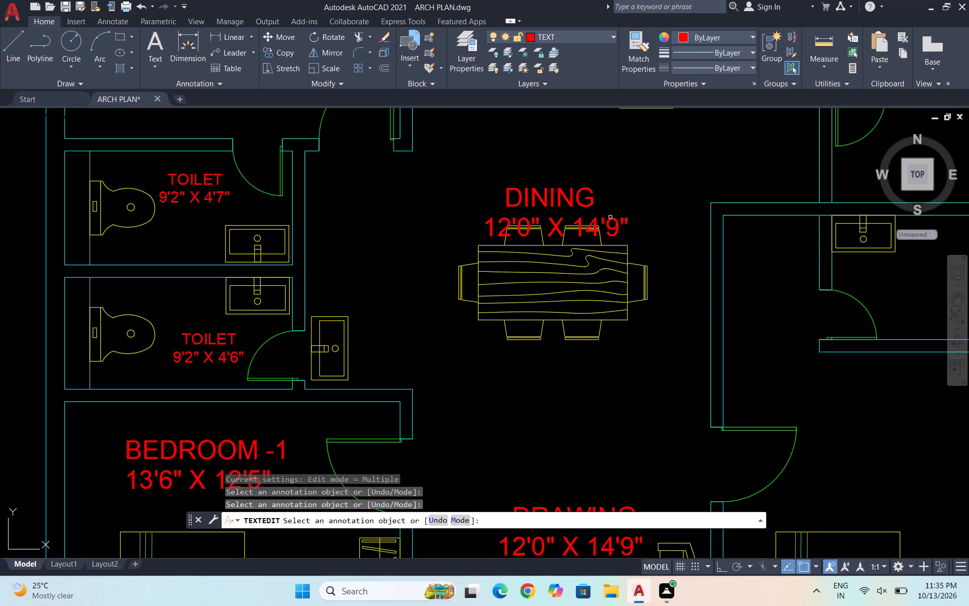
pyautogui.press('Escape')
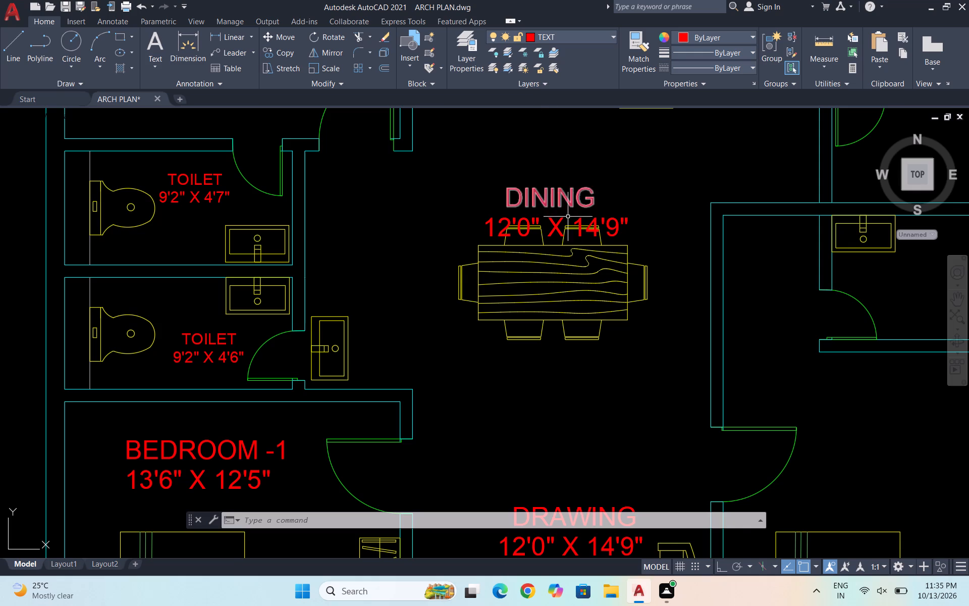
# Change the size line under DINING to 16'4" X 9'0" and finish text editing.
pyautogui.scroll(1, 528, 233)
pyautogui.doubleClick(526, 230)
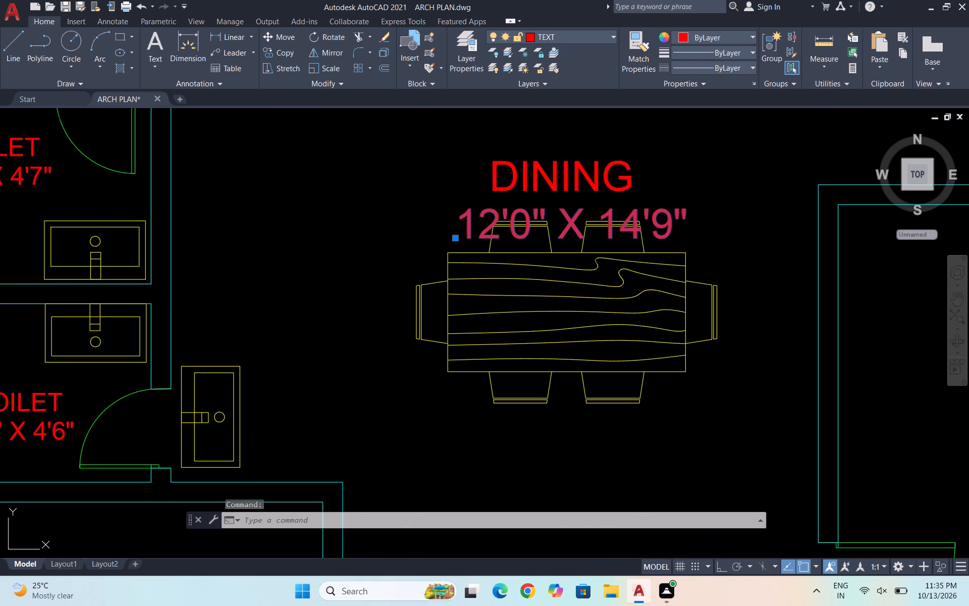
pyautogui.click(502, 219)
pyautogui.press('BackSpace')
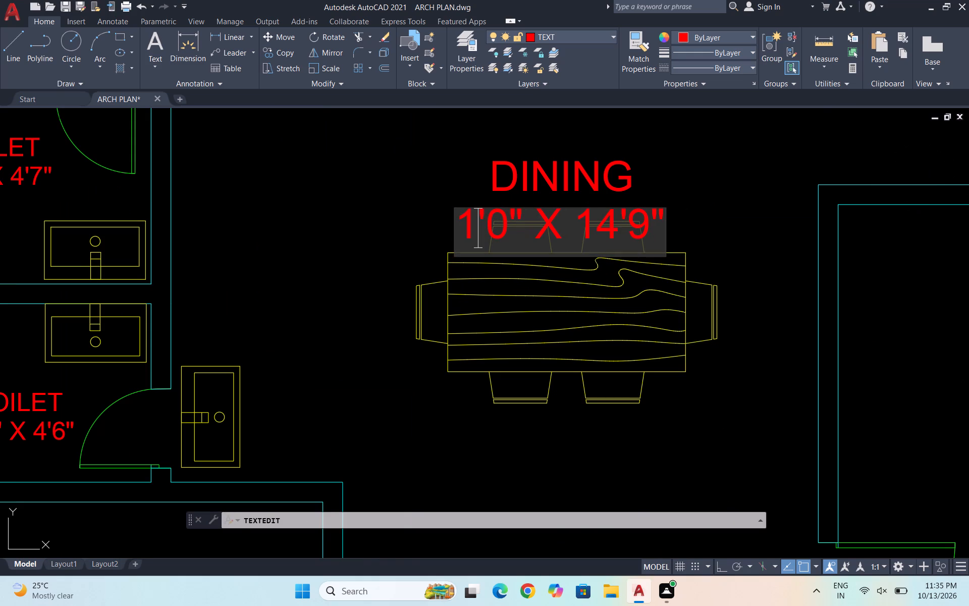
pyautogui.press('6')
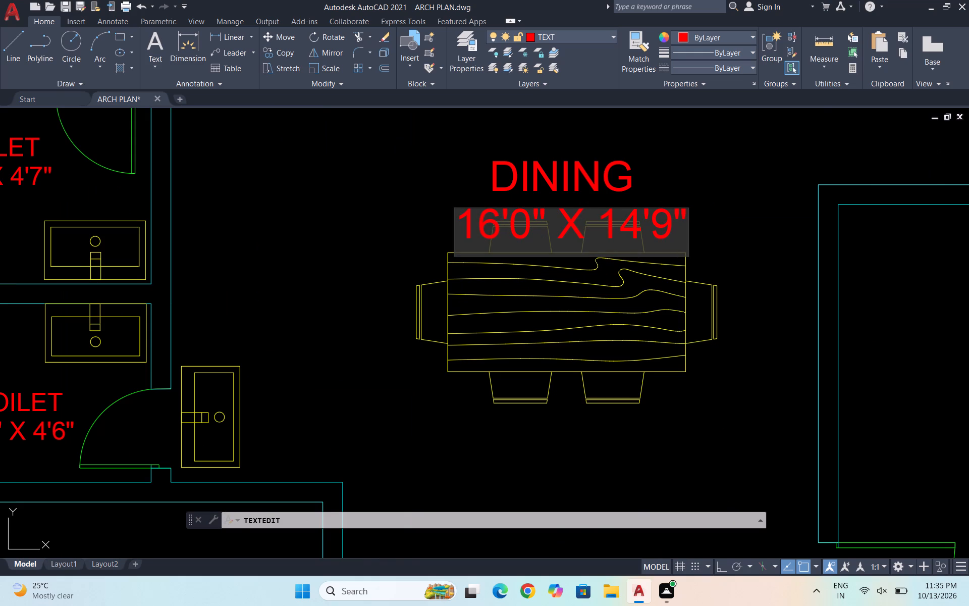
pyautogui.click(530, 217)
pyautogui.press('BackSpace')
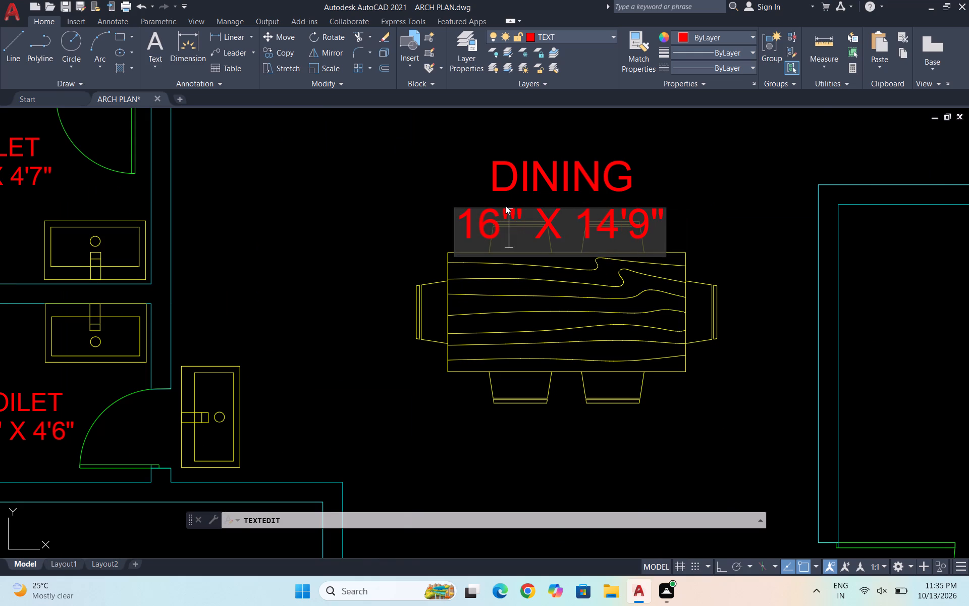
pyautogui.press('4')
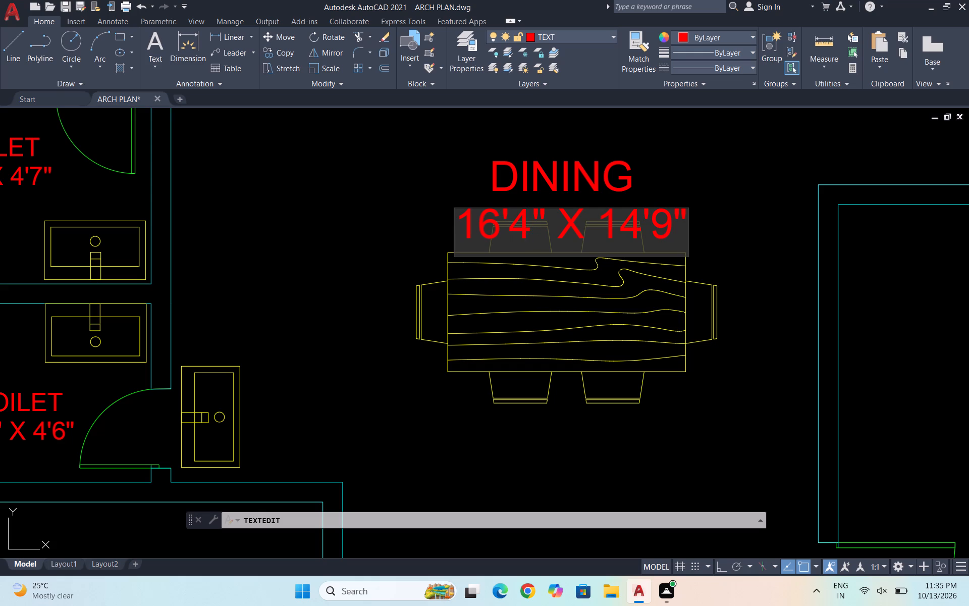
pyautogui.click(643, 224)
pyautogui.press('BackSpace')
pyautogui.press('BackSpace')
pyautogui.press('9')
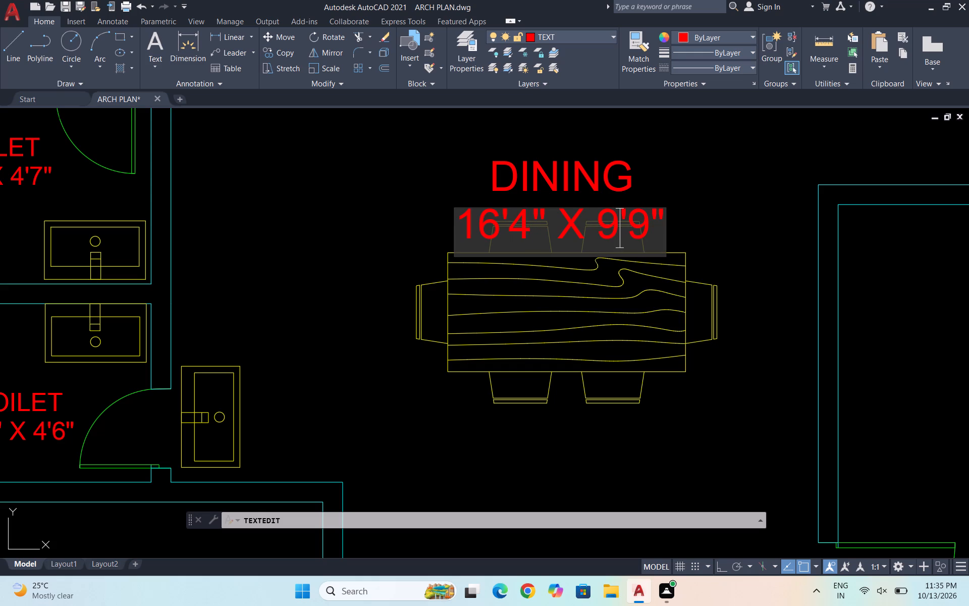
pyautogui.click(650, 223)
pyautogui.press('BackSpace')
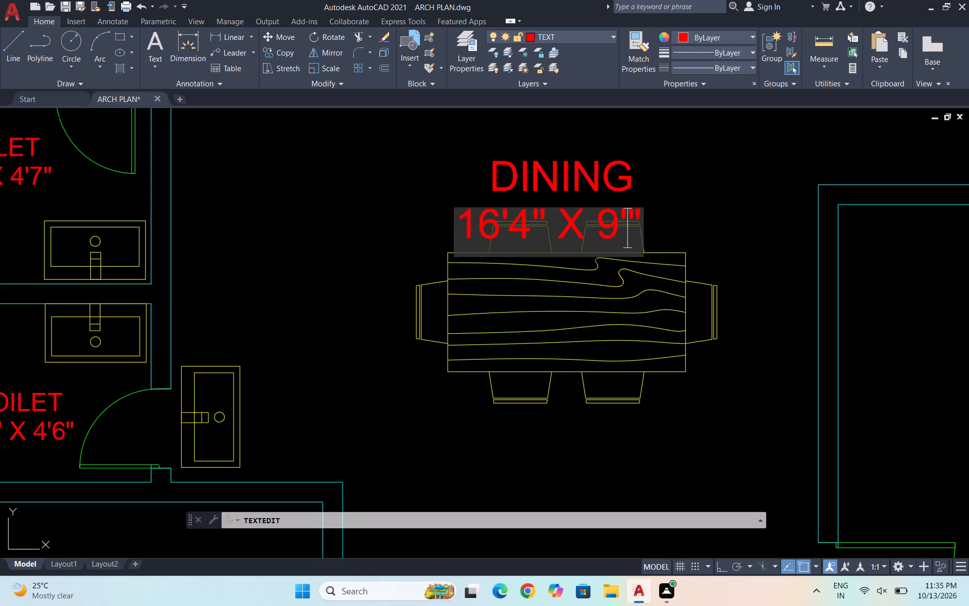
pyautogui.press('0')
pyautogui.click(671, 236)
pyautogui.press('Escape')
# Copy the two-line DINING label up the hall into the open area beside the three-seat sofa.
pyautogui.scroll(-4, 622, 241)
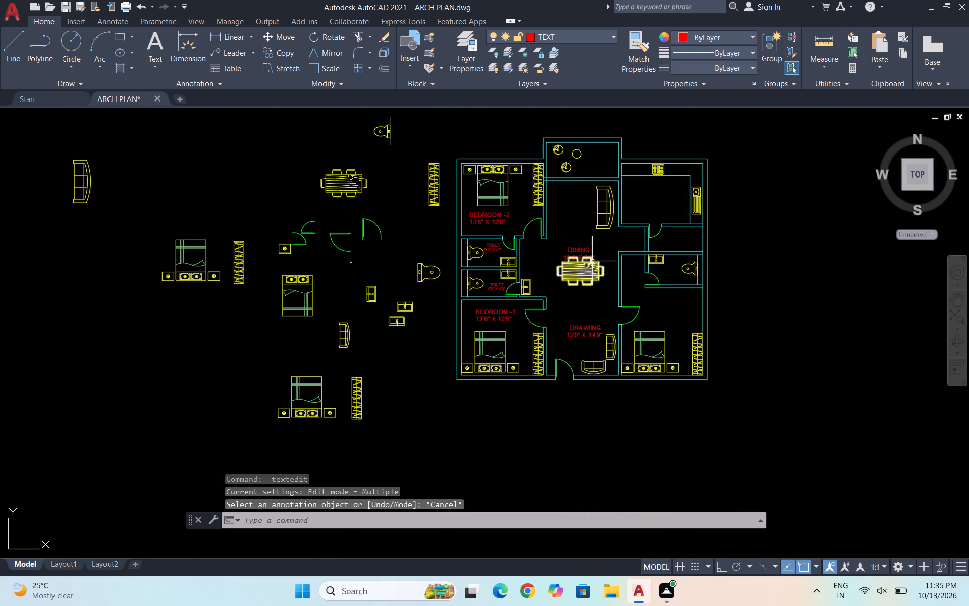
pyautogui.scroll(4, 593, 259)
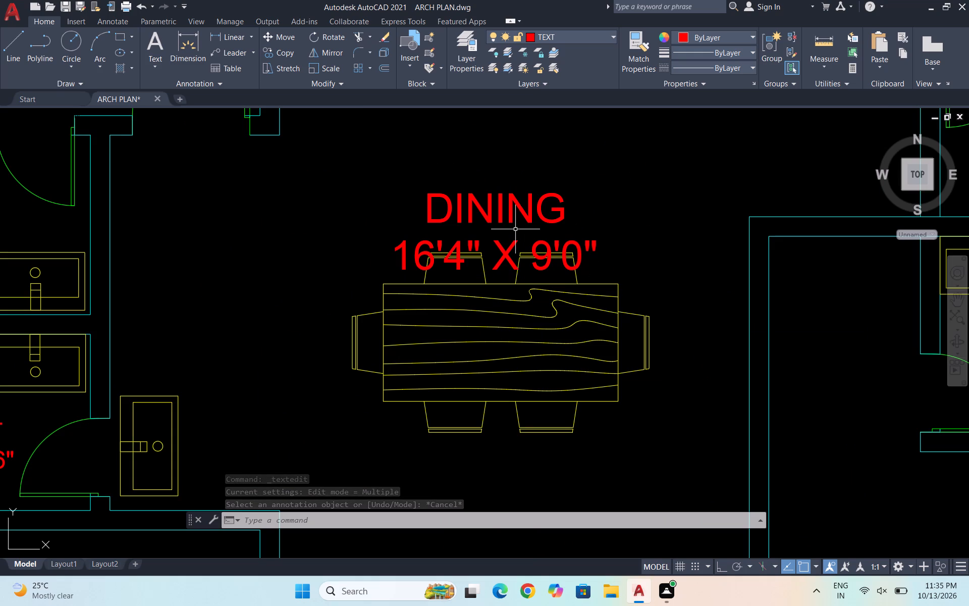
pyautogui.click(519, 241)
pyautogui.click(512, 211)
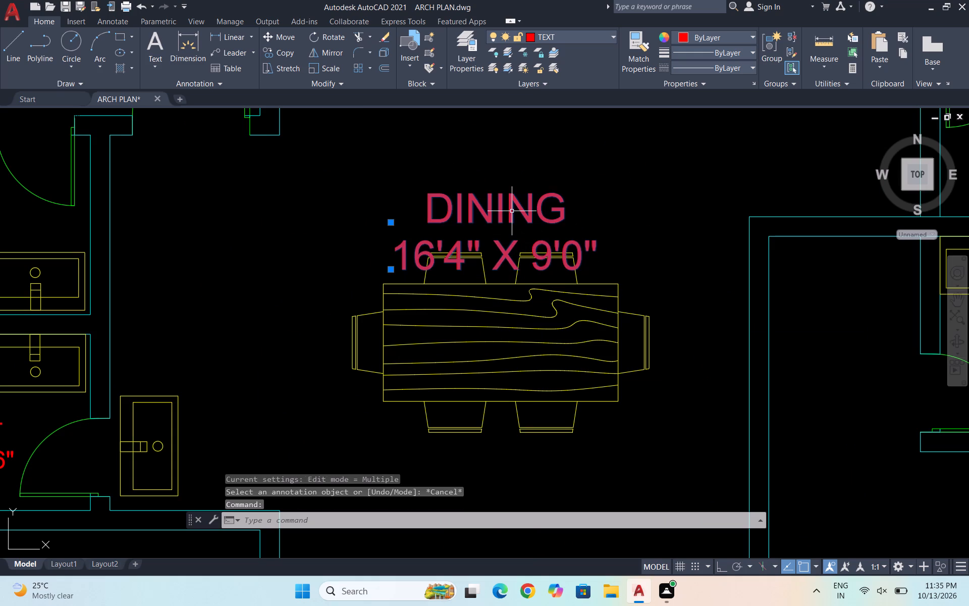
pyautogui.write('CO')
pyautogui.press('Return')
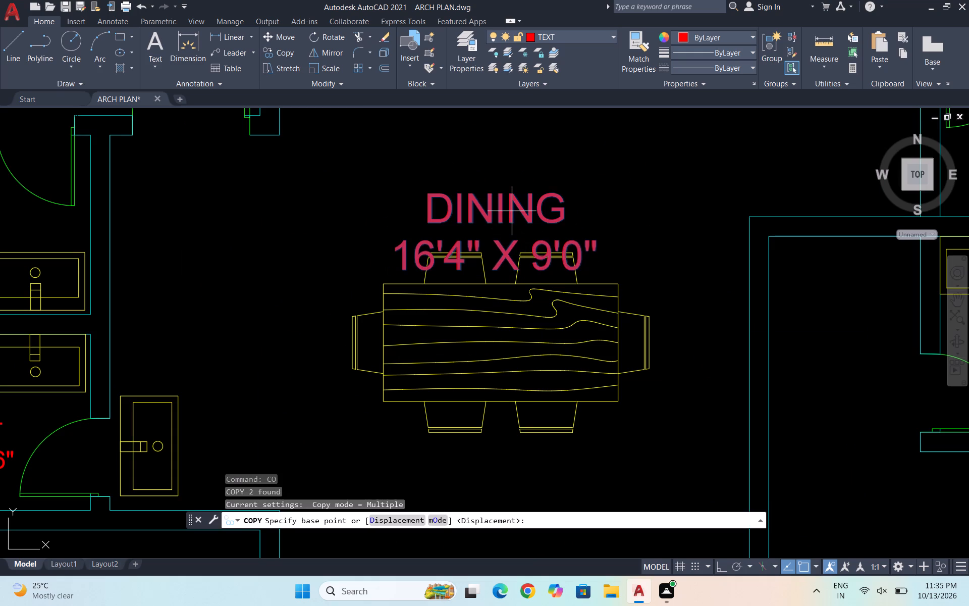
pyautogui.click(531, 210)
pyautogui.scroll(-4, 536, 337)
pyautogui.scroll(3, 535, 269)
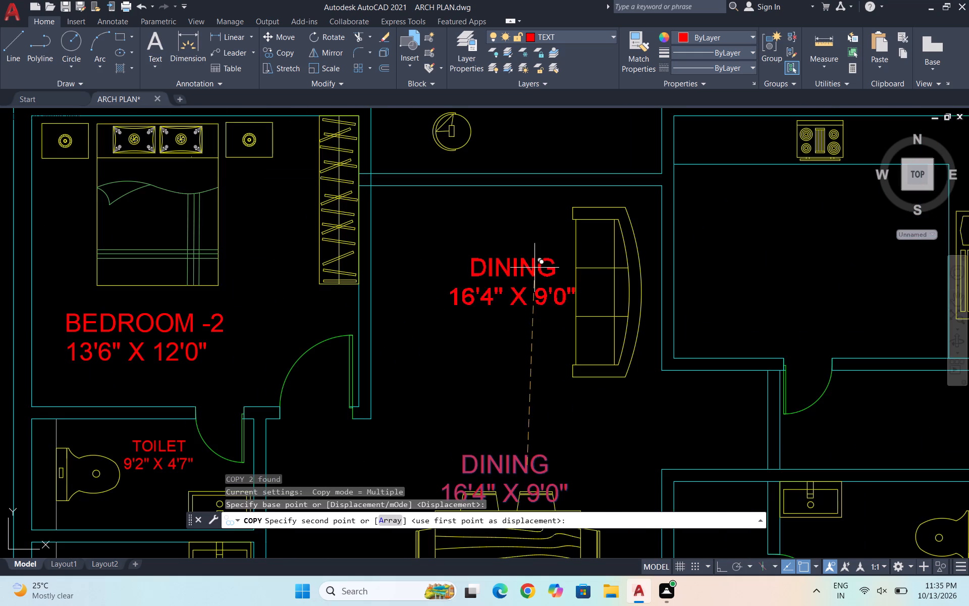
pyautogui.click(502, 273)
pyautogui.press('Escape')
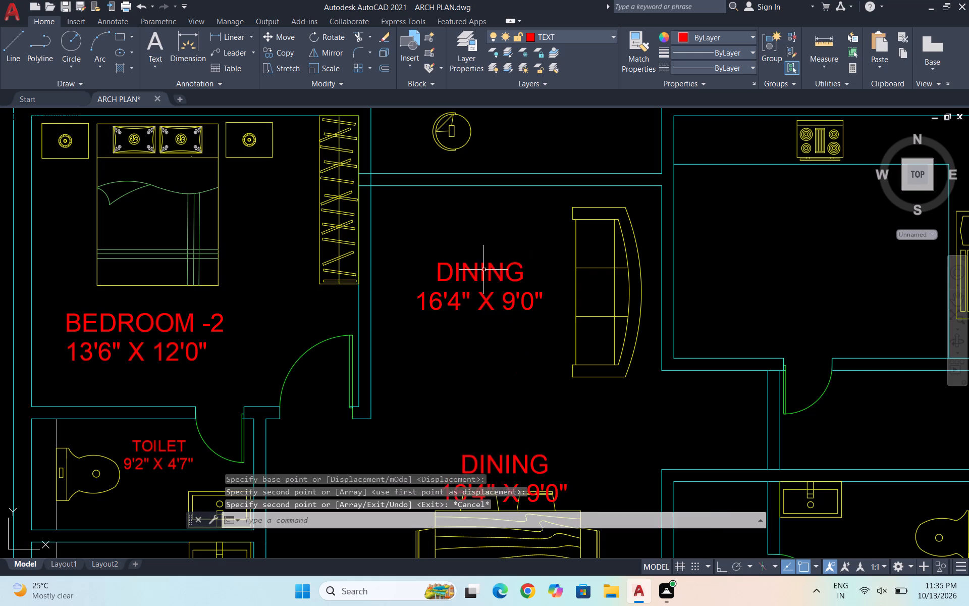
# Change the room name of the copied label beside the sofa to LIVING and finish text editing.
pyautogui.scroll(3, 481, 268)
pyautogui.doubleClick(383, 258)
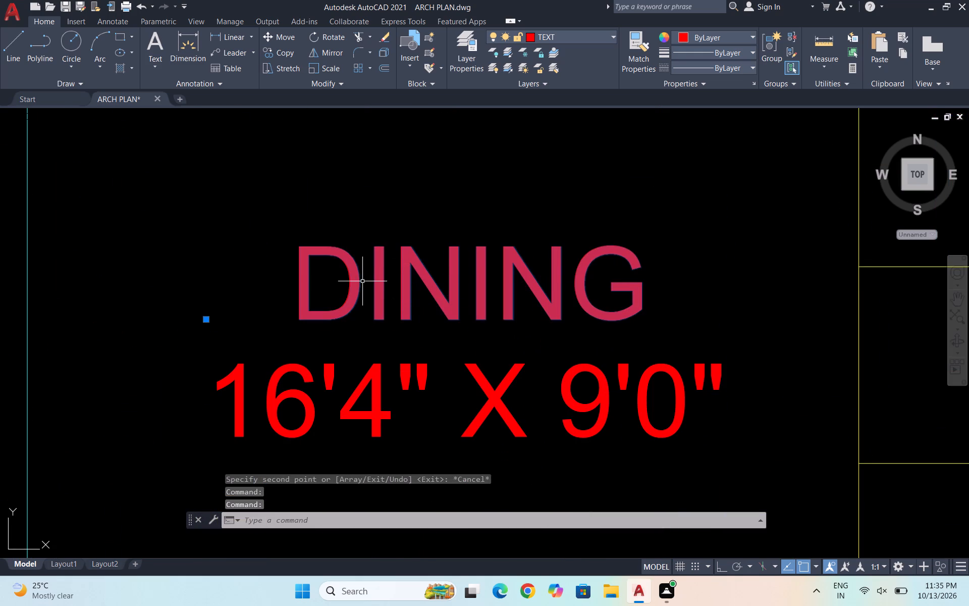
pyautogui.click(361, 280)
pyautogui.click(361, 280)
pyautogui.click(364, 281)
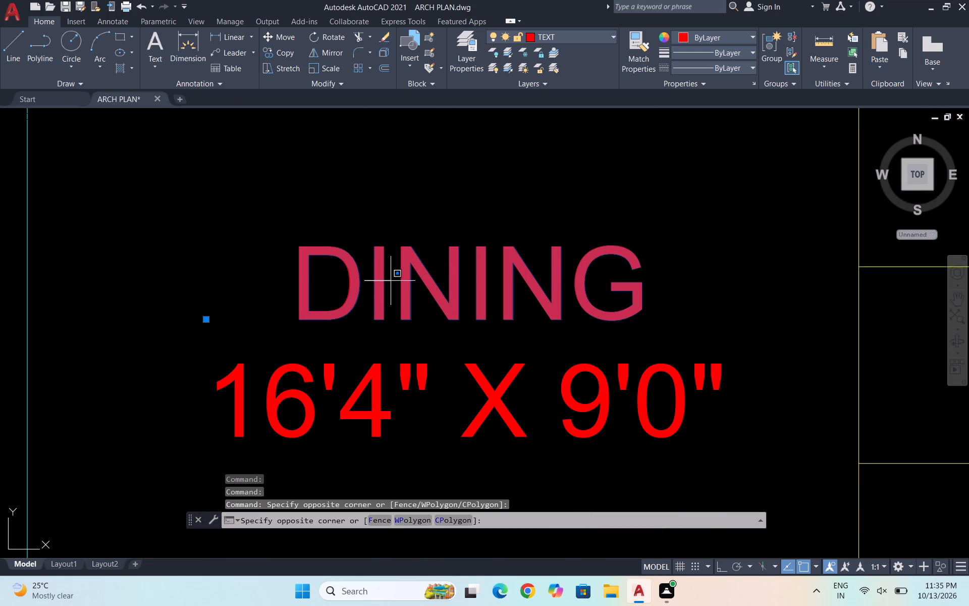
pyautogui.scroll(-1, 442, 272)
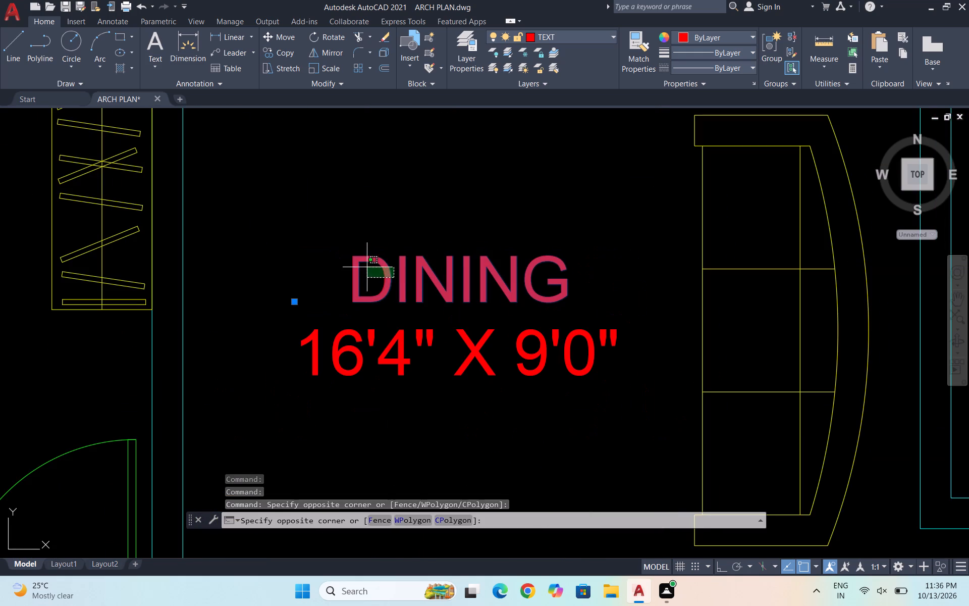
pyautogui.tripleClick(368, 259)
pyautogui.click(369, 259)
pyautogui.tripleClick(374, 267)
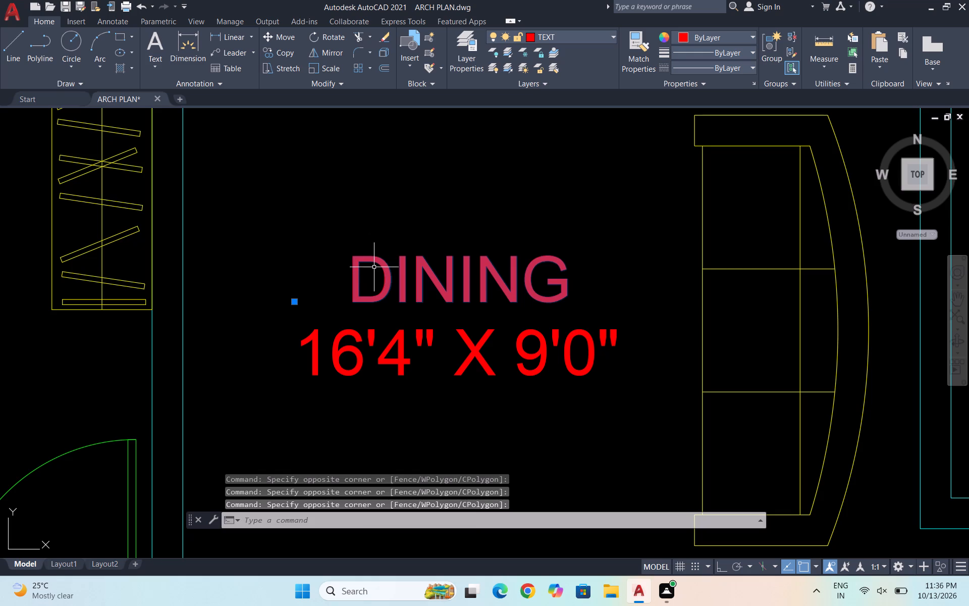
pyautogui.click(374, 267)
pyautogui.tripleClick(378, 269)
pyautogui.tripleClick(383, 270)
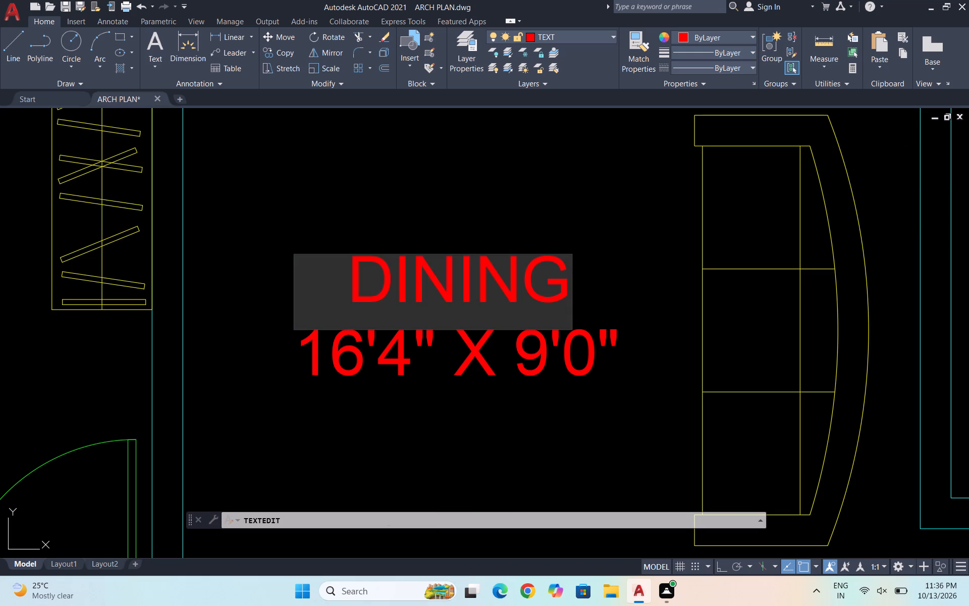
pyautogui.click(393, 273)
pyautogui.press('BackSpace')
pyautogui.press('l')
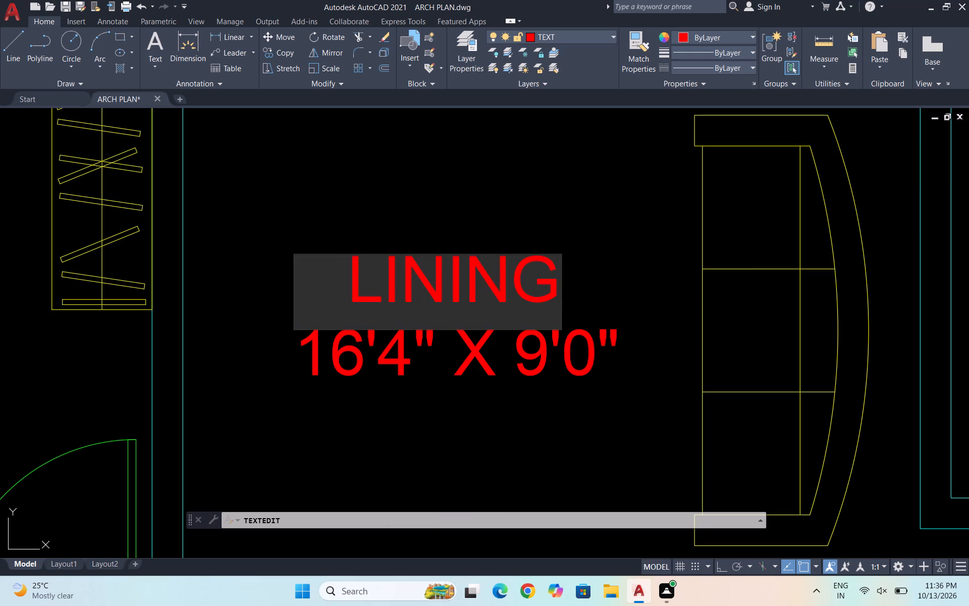
pyautogui.click(441, 292)
pyautogui.press('BackSpace')
pyautogui.press('v')
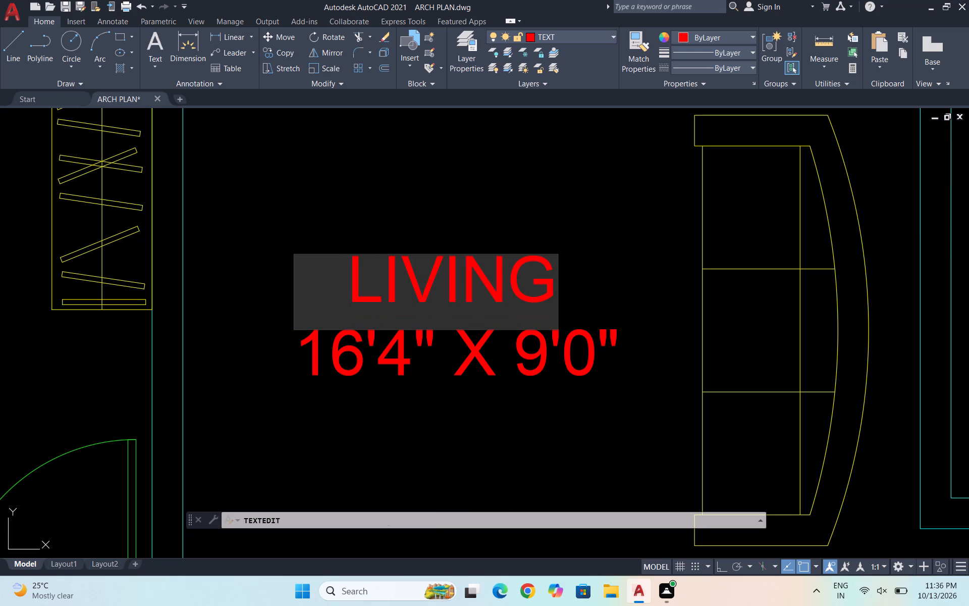
pyautogui.click(462, 459)
pyautogui.press('Escape')
# Change the size line under LIVING to 12'0" X 7'2" and finish text editing.
pyautogui.doubleClick(402, 348)
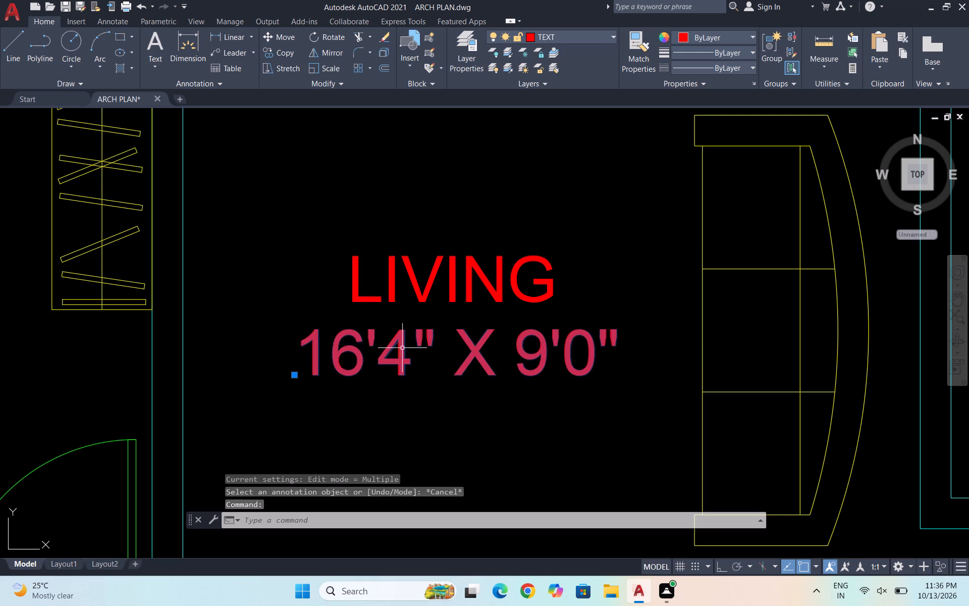
pyautogui.click(358, 343)
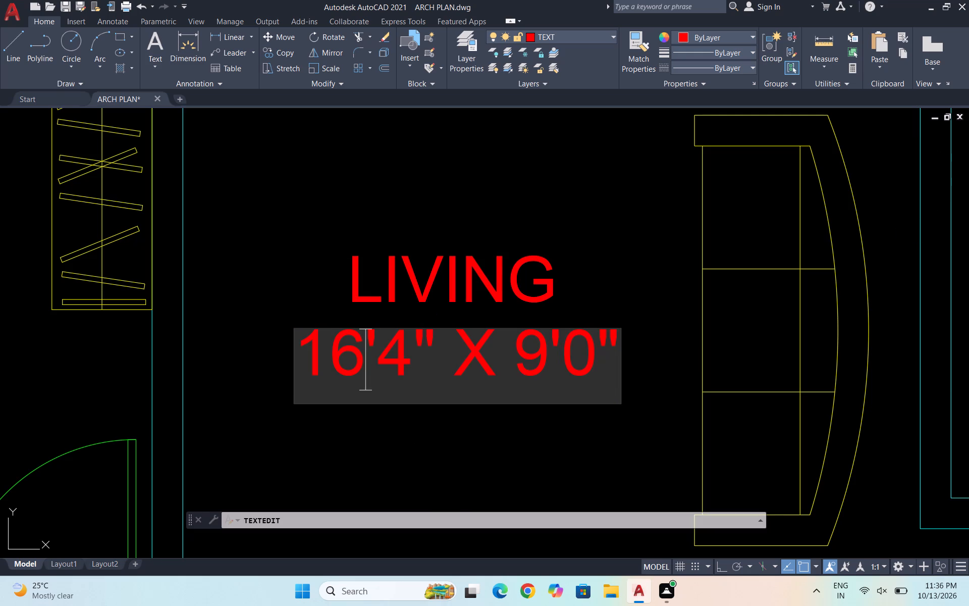
pyautogui.press('BackSpace')
pyautogui.press('2')
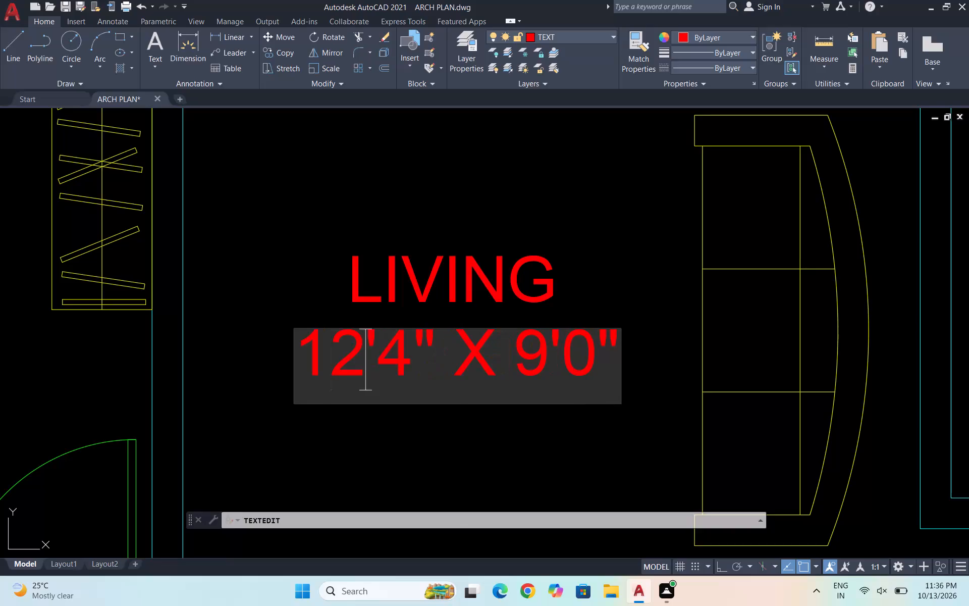
pyautogui.click(419, 346)
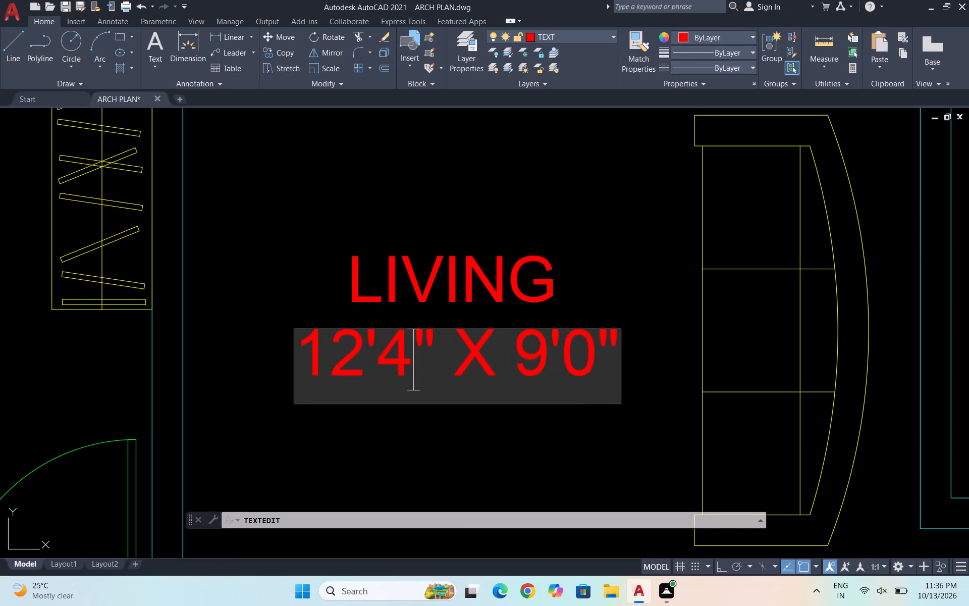
pyautogui.press('\\')
pyautogui.press('BackSpace')
pyautogui.press('BackSpace')
pyautogui.press('0')
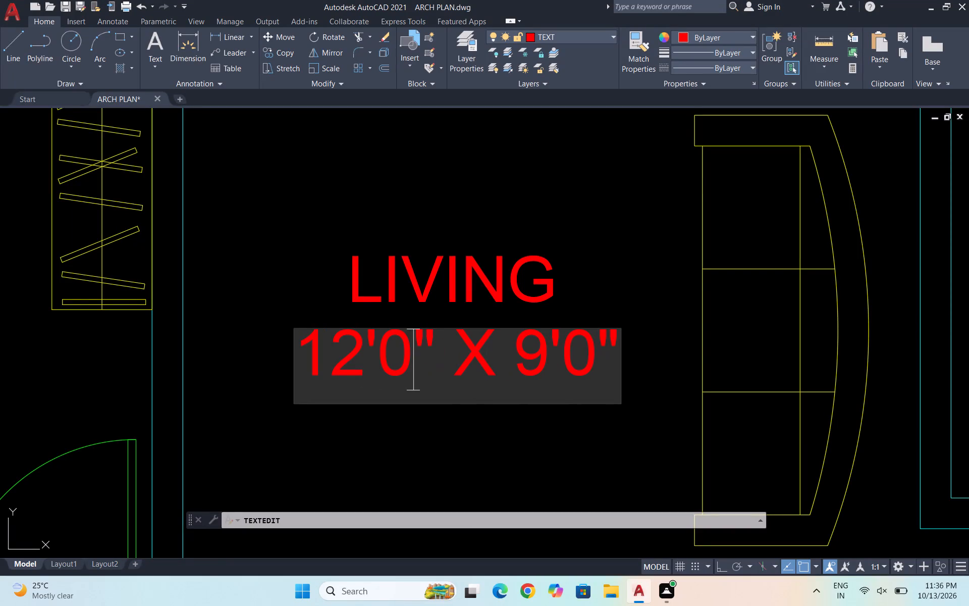
pyautogui.click(548, 362)
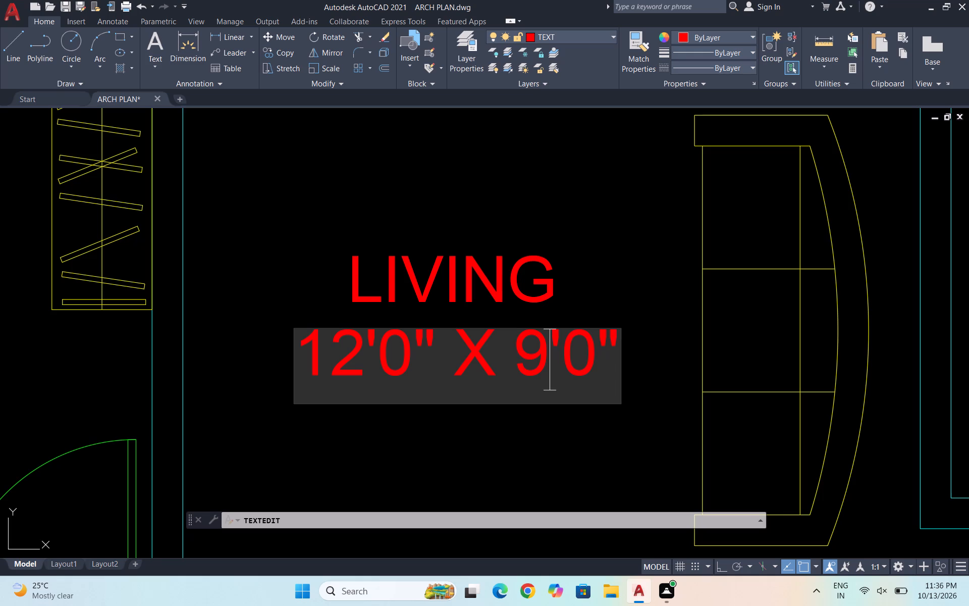
pyautogui.press('BackSpace')
pyautogui.press('7')
pyautogui.click(599, 368)
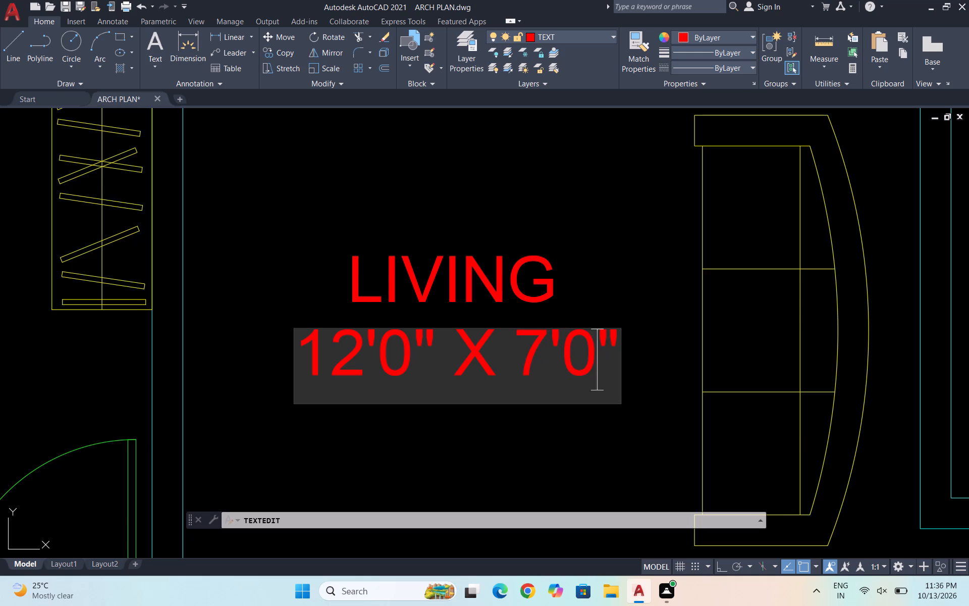
pyautogui.press('BackSpace')
pyautogui.press('2')
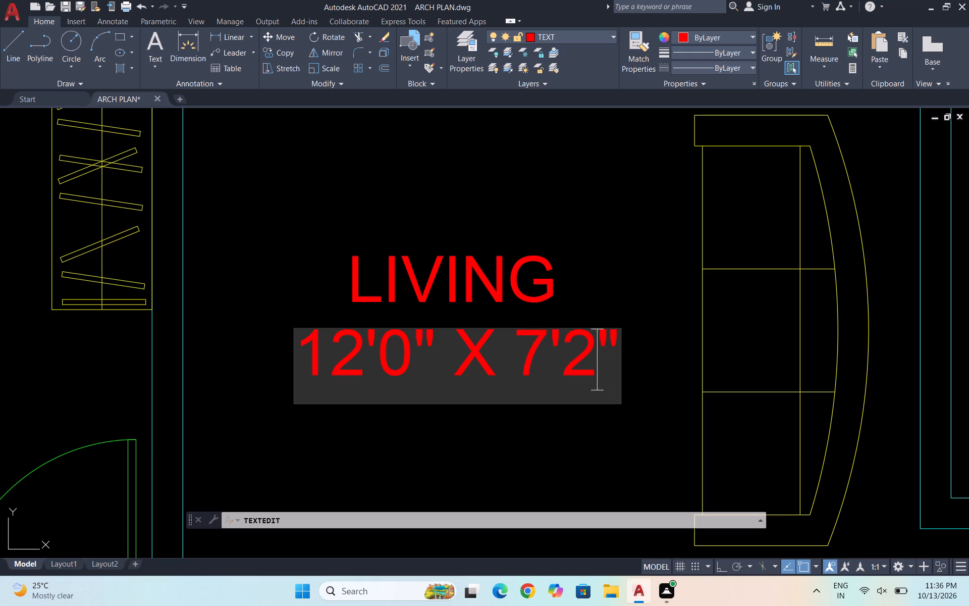
pyautogui.click(533, 435)
pyautogui.press('Escape')
# Copy the two-line LIVING label up into the balcony, beside the round table and chairs.
pyautogui.scroll(-4, 487, 344)
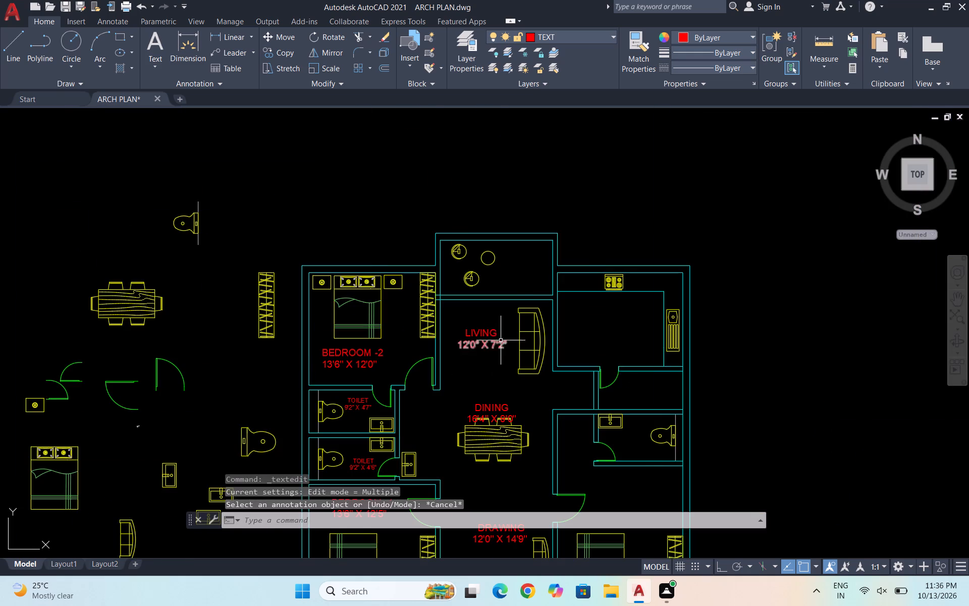
pyautogui.scroll(1, 504, 342)
pyautogui.moveTo(513, 356); pyautogui.dragTo(508, 356)
pyautogui.click(439, 320)
pyautogui.write('CO')
pyautogui.press('Return')
pyautogui.moveTo(467, 362); pyautogui.dragTo(463, 357)
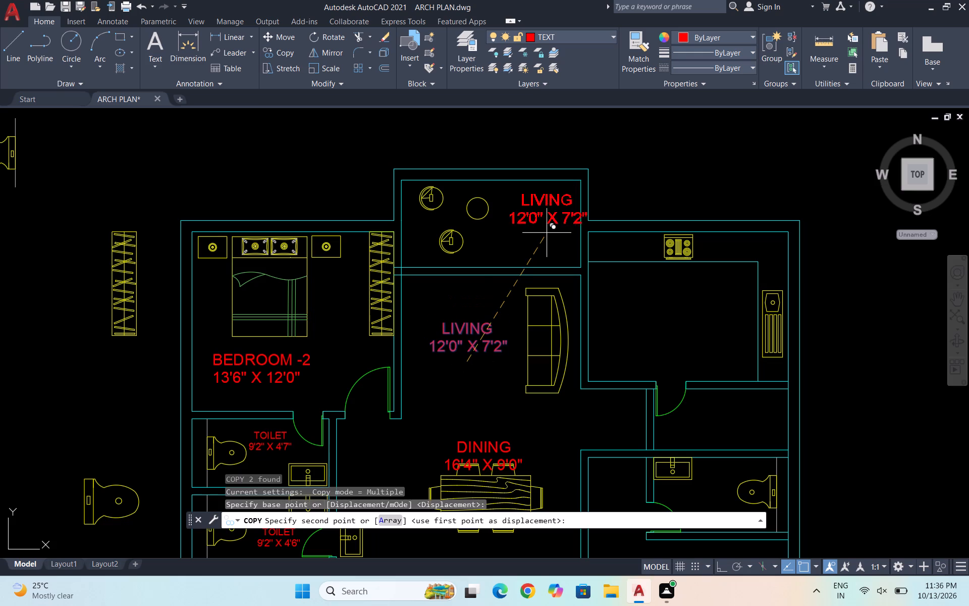
pyautogui.scroll(2, 510, 247)
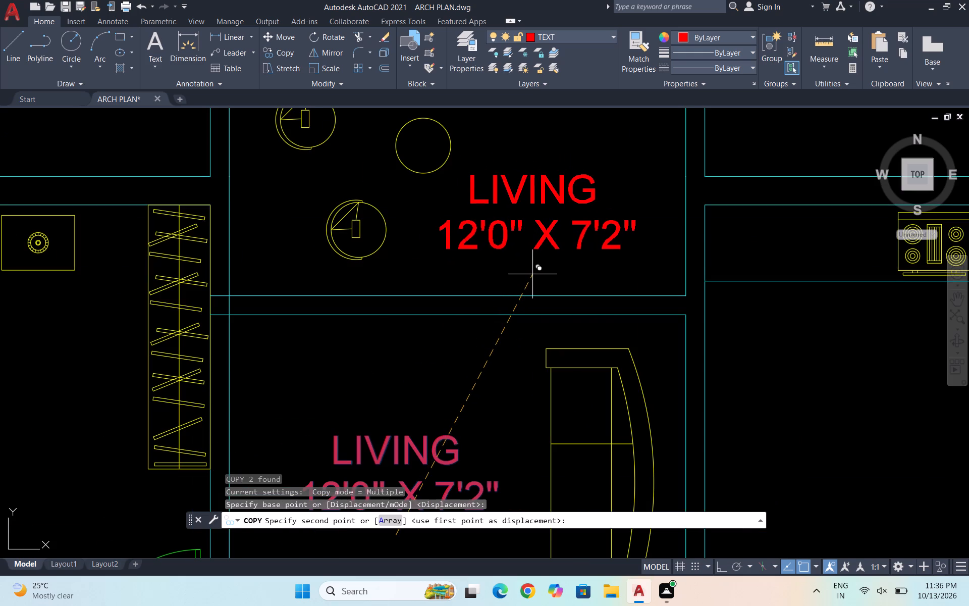
pyautogui.click(532, 274)
pyautogui.press('Escape')
# Change the copied label's room name to BALCONY, indented with one leading space, and finish text editing.
pyautogui.doubleClick(558, 198)
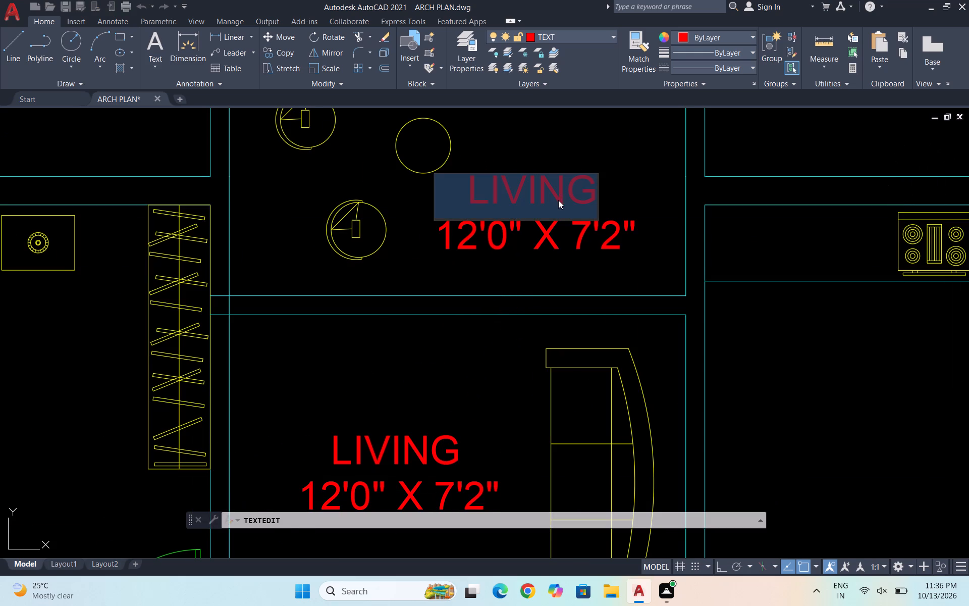
pyautogui.write('BALCONY')
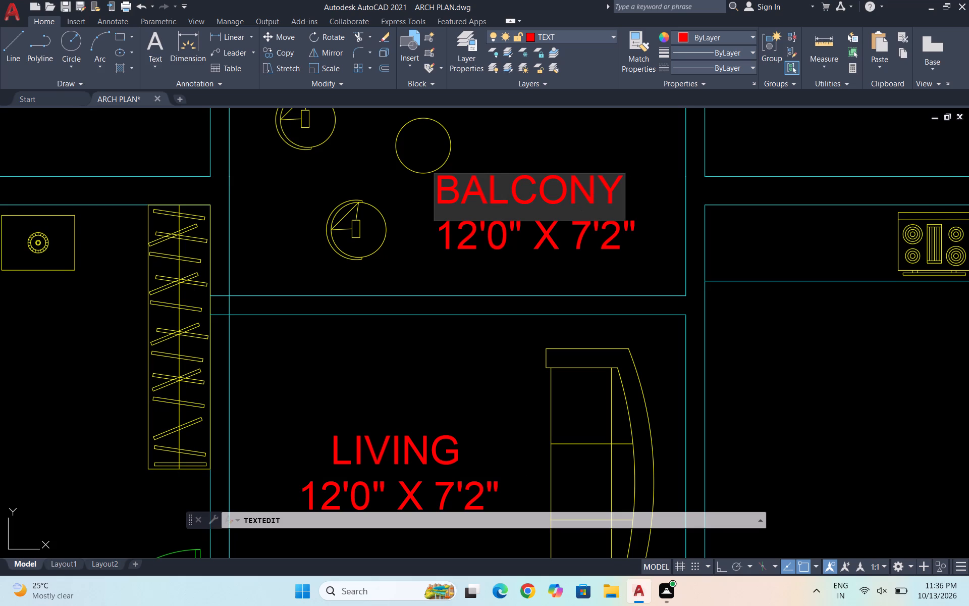
pyautogui.click(442, 190)
pyautogui.press('space')
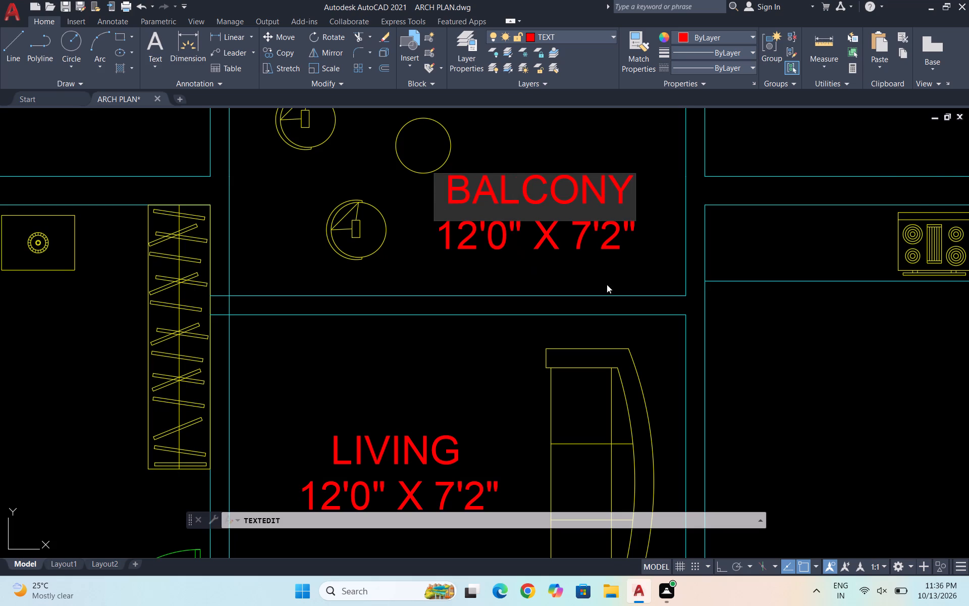
pyautogui.click(607, 284)
pyautogui.press('Escape')
# Change the size line under BALCONY to 12'0" X 5'10" and finish text editing.
pyautogui.doubleClick(581, 242)
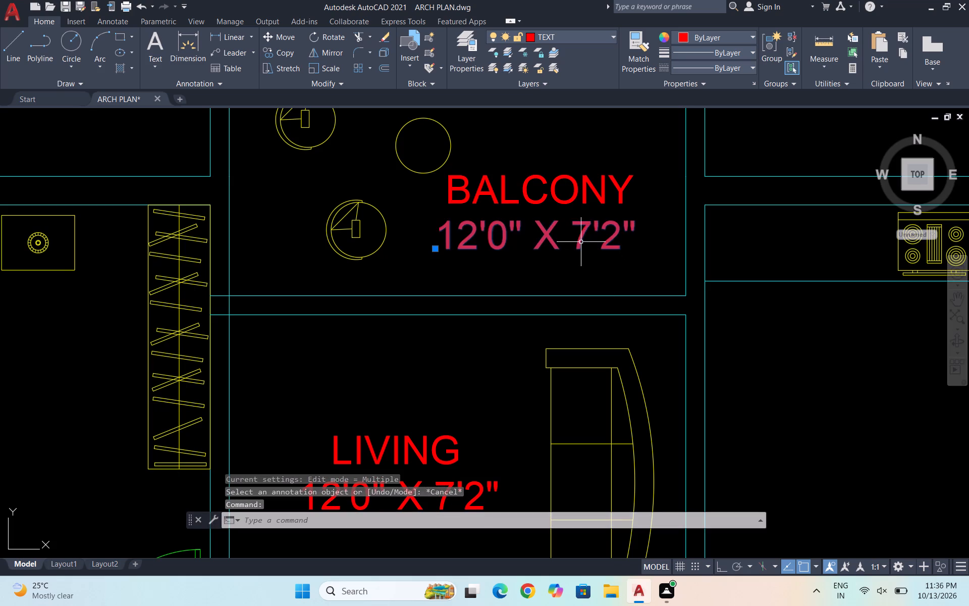
pyautogui.scroll(2, 508, 232)
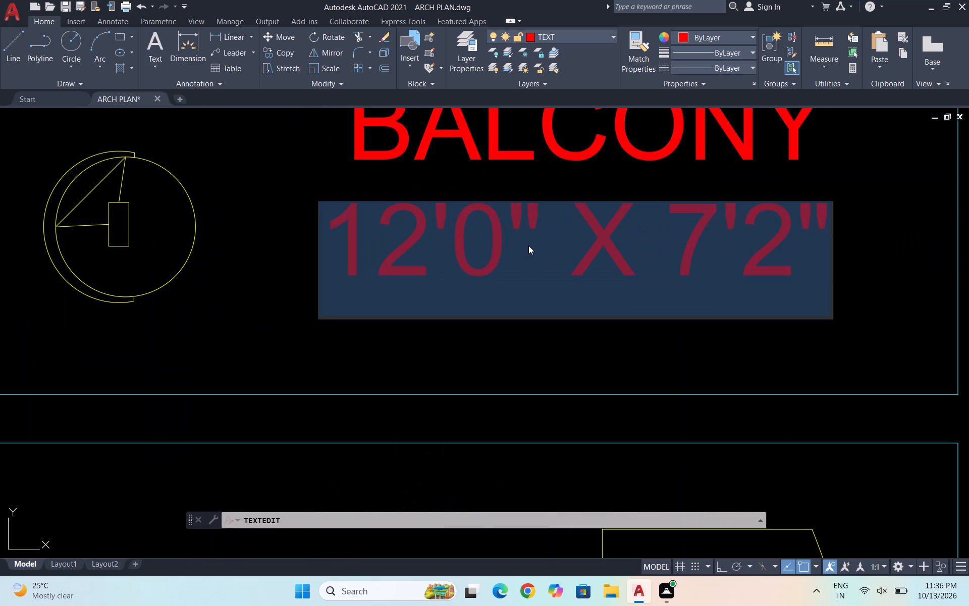
pyautogui.click(701, 243)
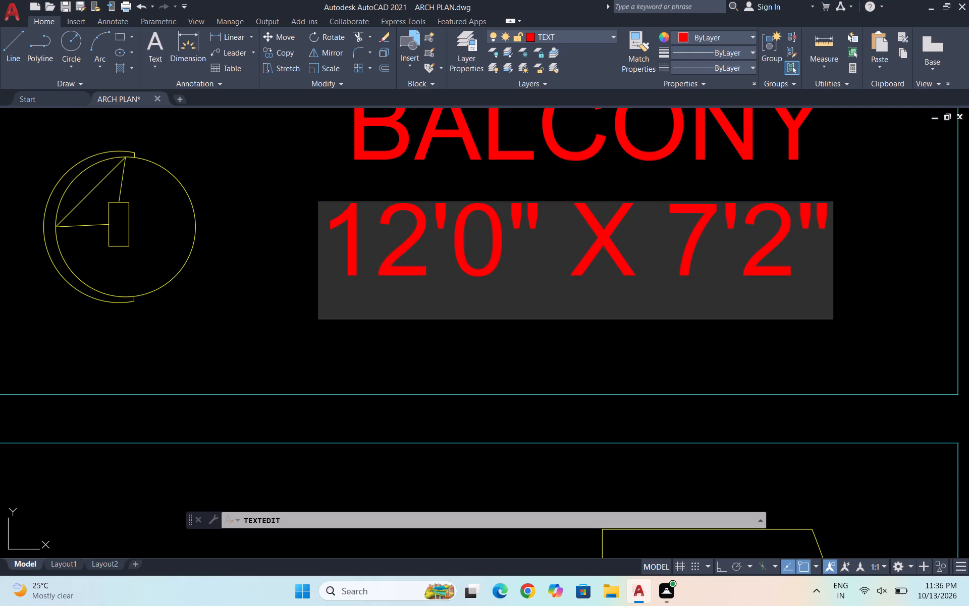
pyautogui.press('BackSpace')
pyautogui.press('5')
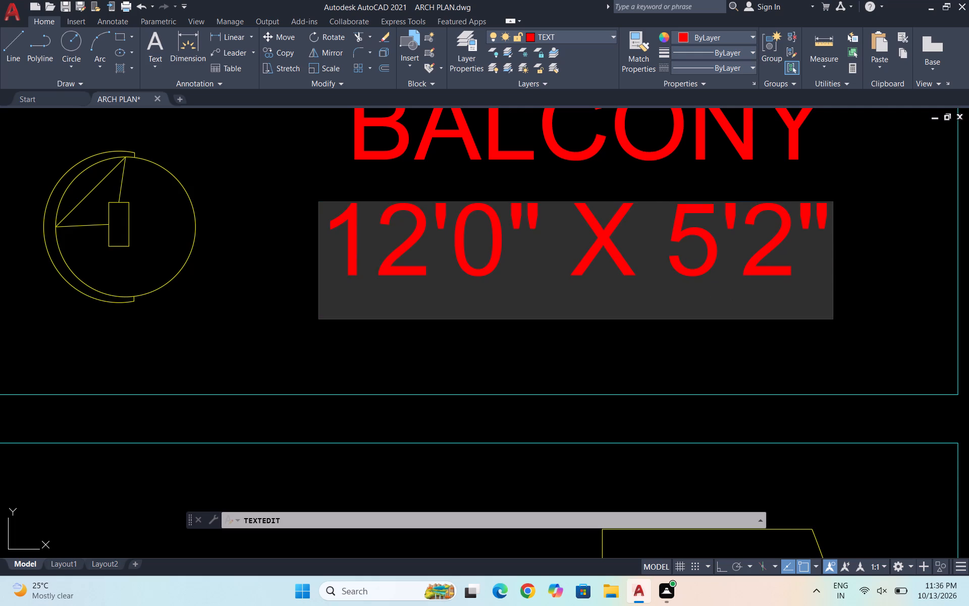
pyautogui.click(787, 242)
pyautogui.press('BackSpace')
pyautogui.write('10')
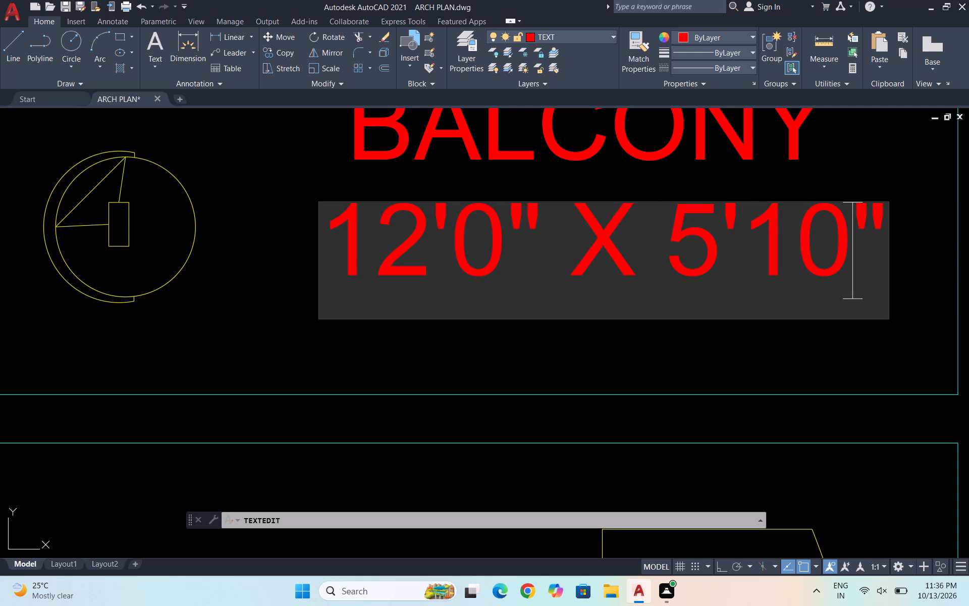
pyautogui.click(774, 360)
pyautogui.press('Escape')
pyautogui.scroll(-5, 670, 277)
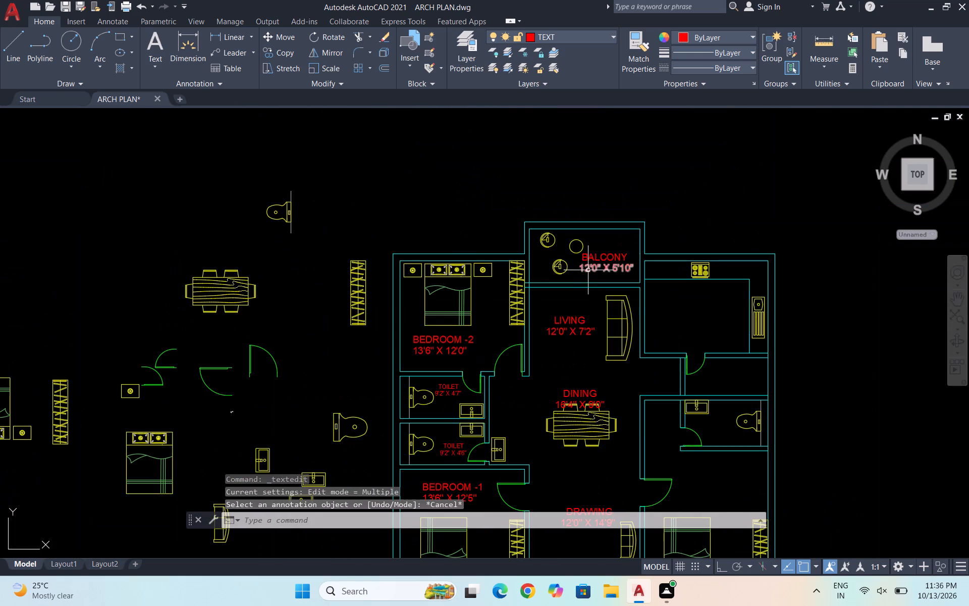
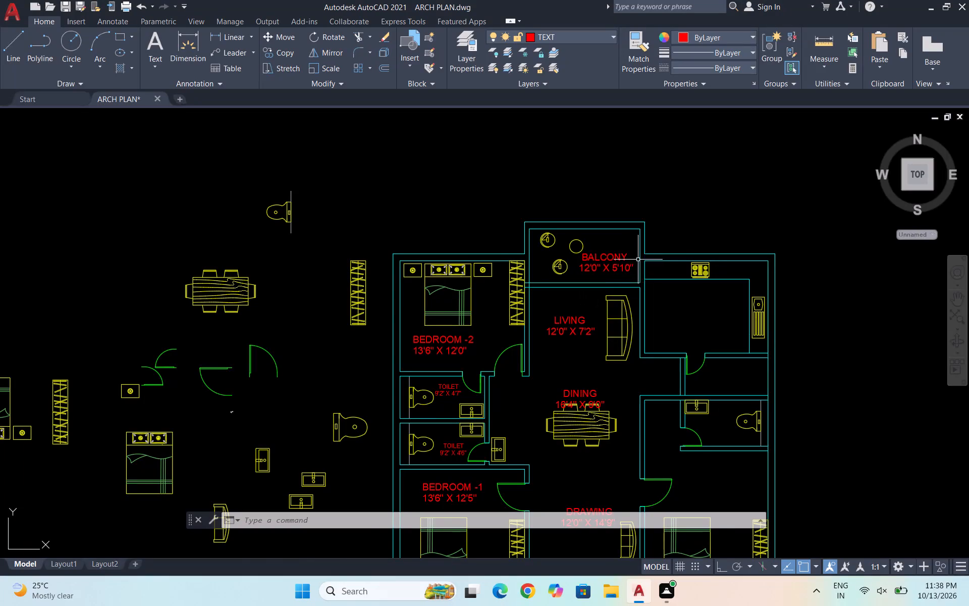
# Copy the two-line BALCONY label into the room with the stove and sink, beside the living area.
pyautogui.scroll(1, 642, 264)
pyautogui.click(616, 275)
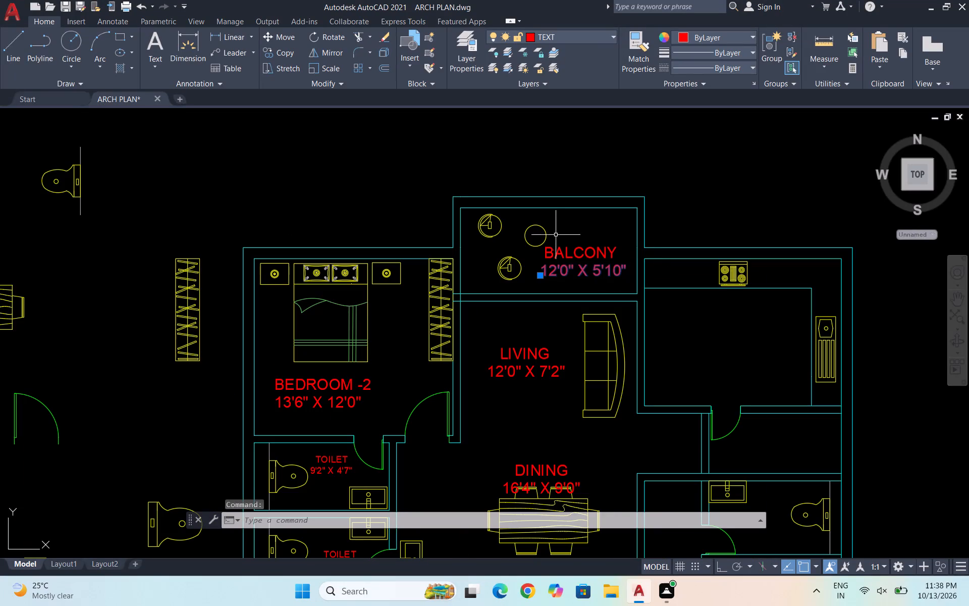
pyautogui.click(572, 249)
pyautogui.write('CO')
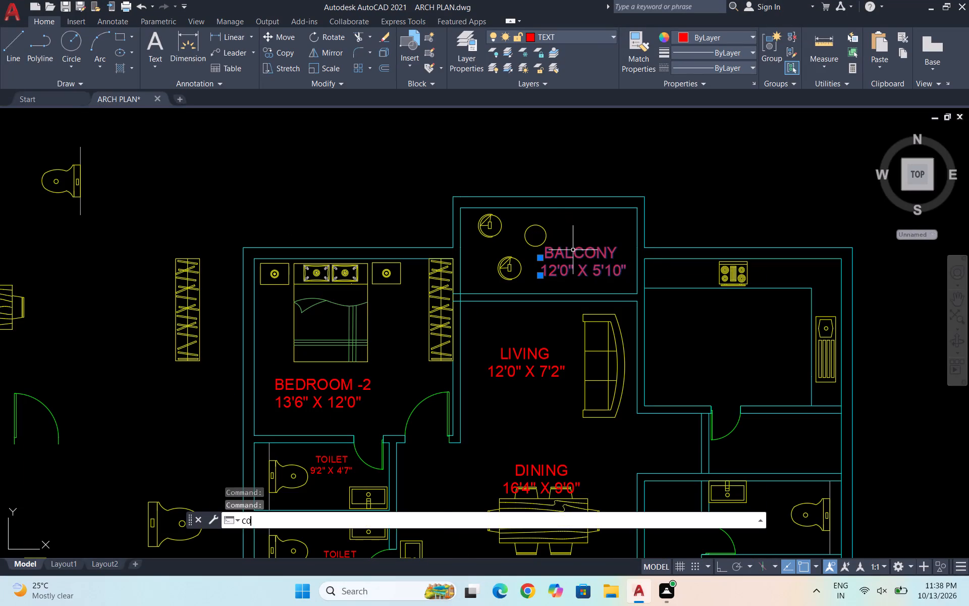
pyautogui.press('Return')
pyautogui.click(594, 262)
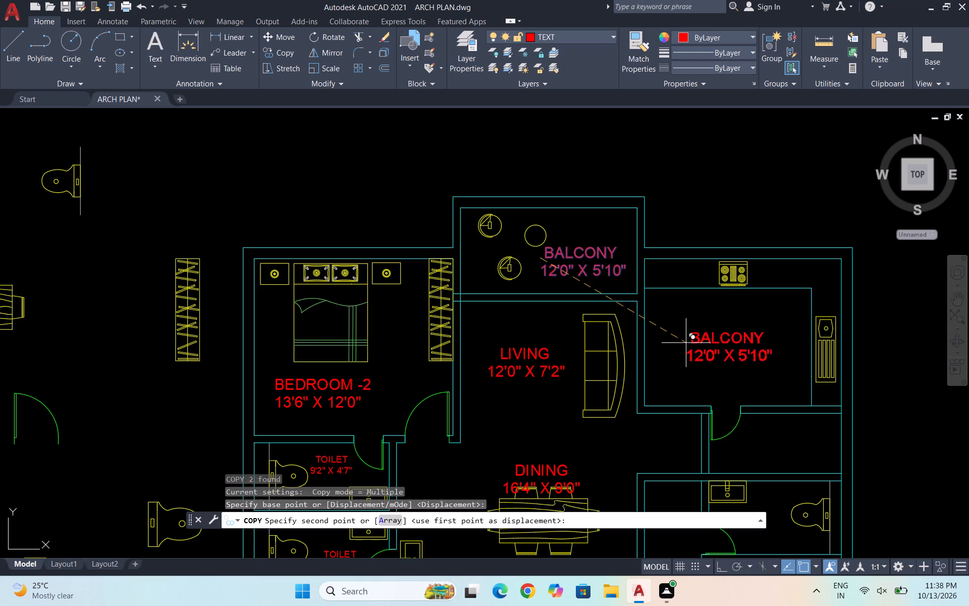
pyautogui.click(685, 343)
pyautogui.press('Escape')
# Change the copied room name to KITCHEN, adding leading spaces to centre it over the size line.
pyautogui.doubleClick(735, 340)
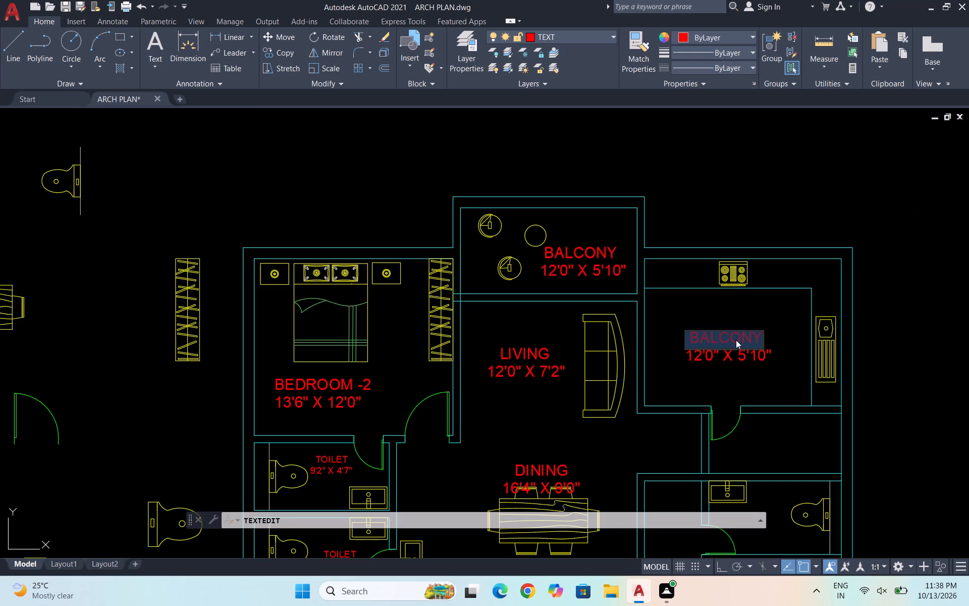
pyautogui.write('KITCHEN')
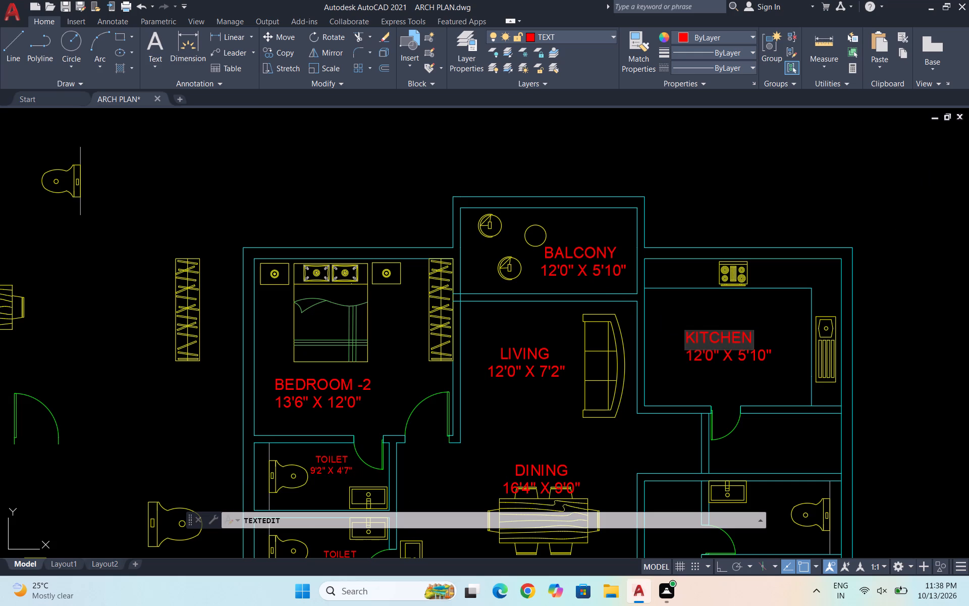
pyautogui.click(686, 343)
pyautogui.press('space')
pyautogui.press('space')
pyautogui.click(727, 370)
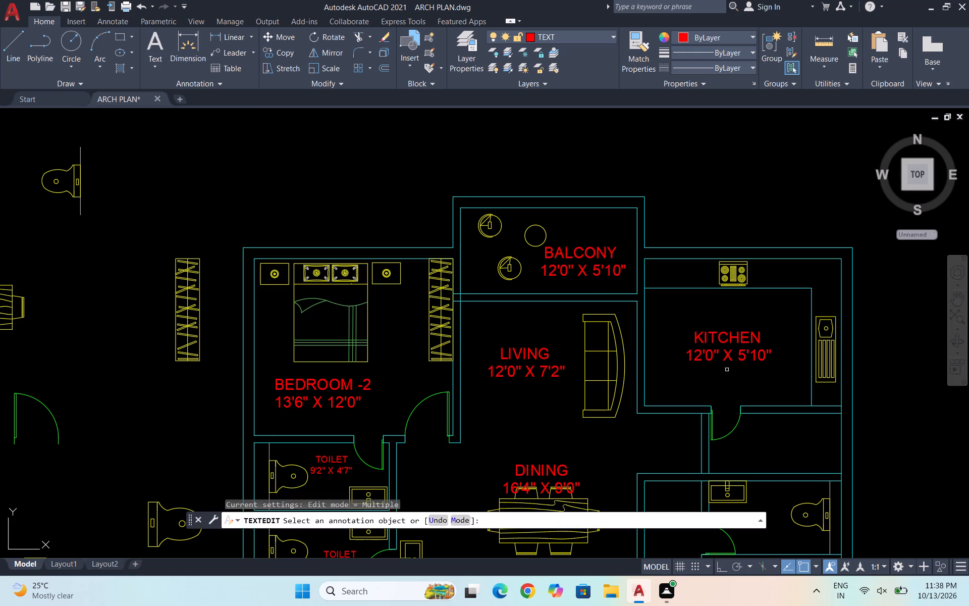
pyautogui.press('Escape')
# Edit the size text under KITCHEN to read 13'4.5" X 10'0".
pyautogui.doubleClick(711, 355)
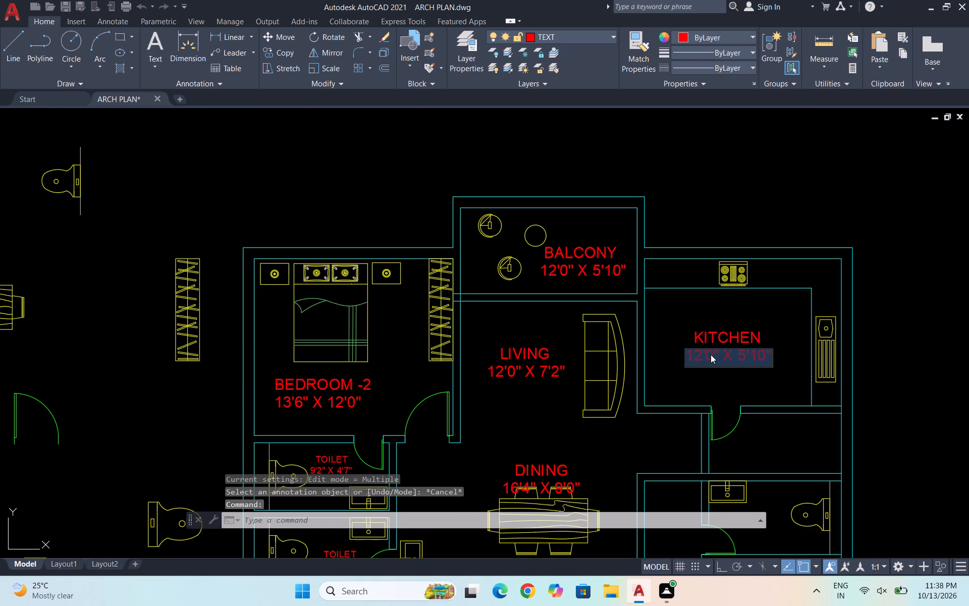
pyautogui.scroll(2, 711, 355)
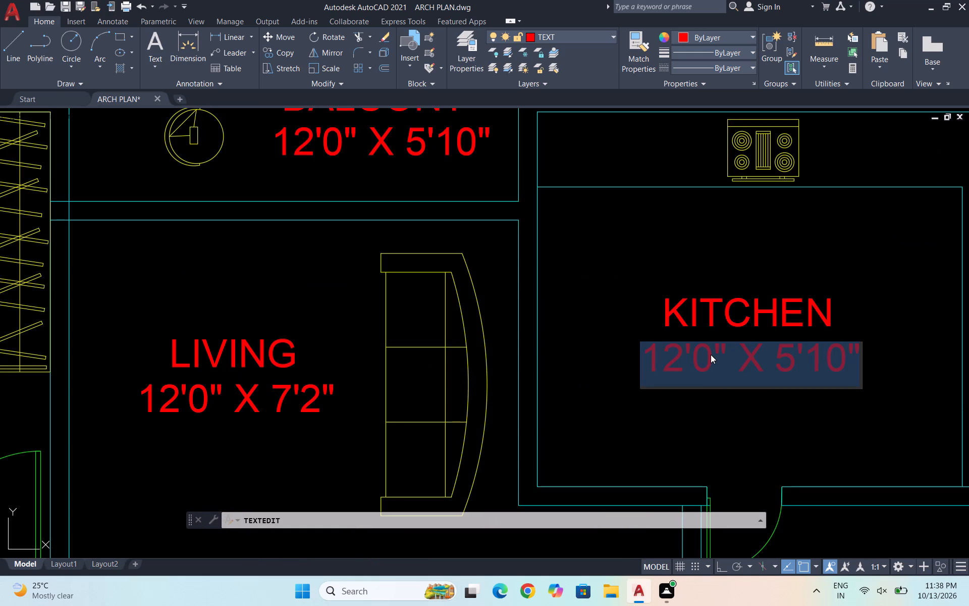
pyautogui.click(679, 370)
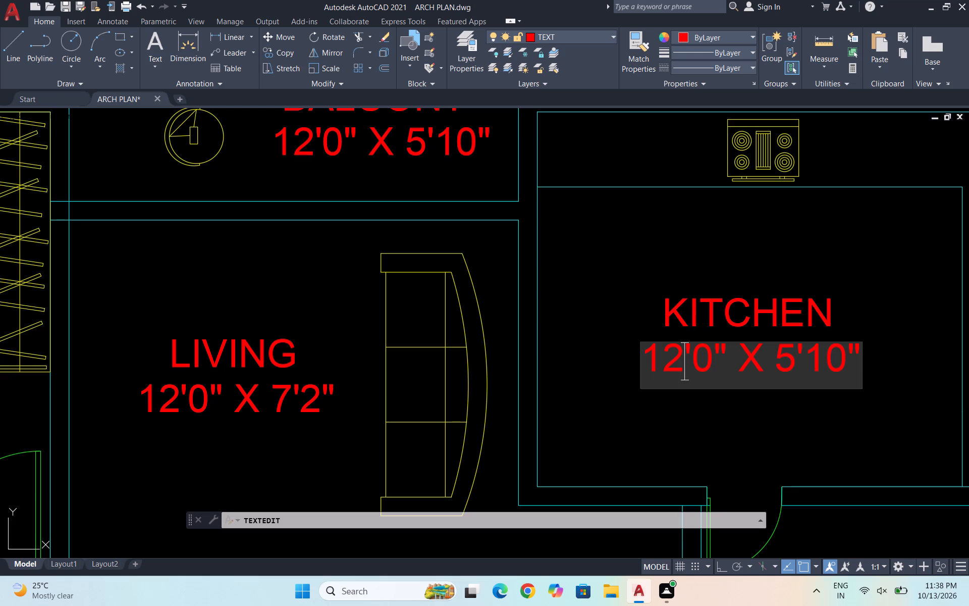
pyautogui.press('BackSpace')
pyautogui.press('3')
pyautogui.click(714, 366)
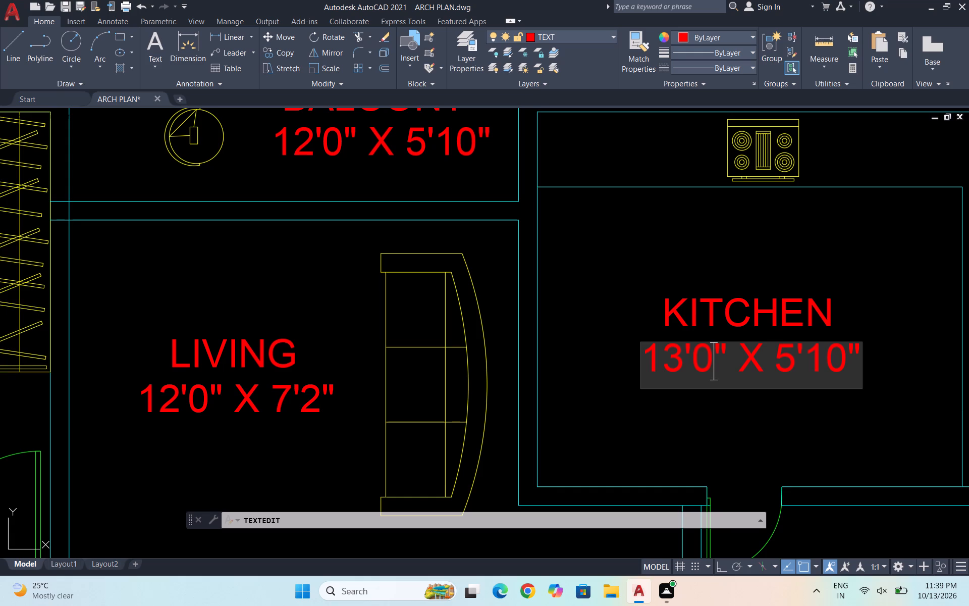
pyautogui.press('BackSpace')
pyautogui.write('4')
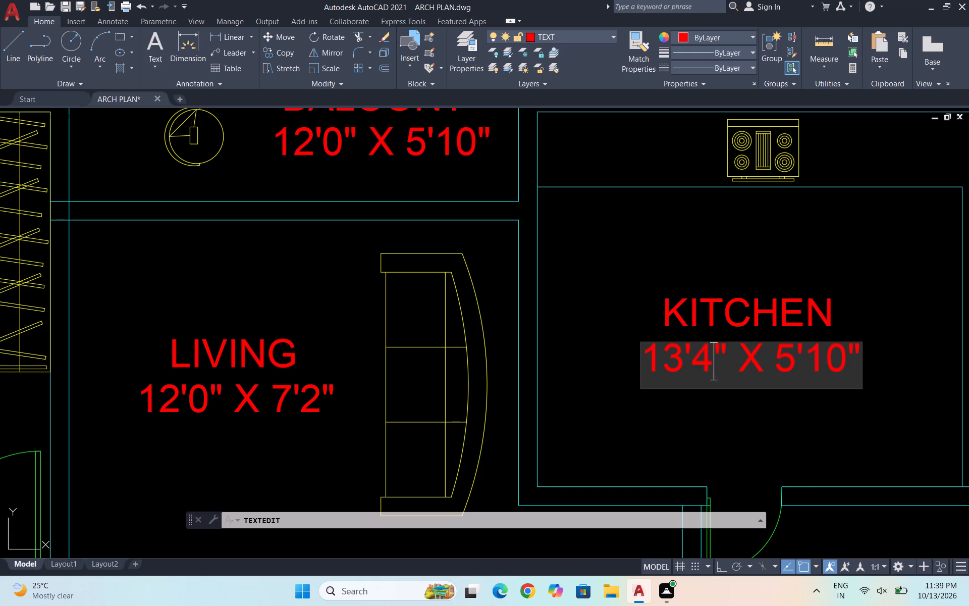
pyautogui.press('space')
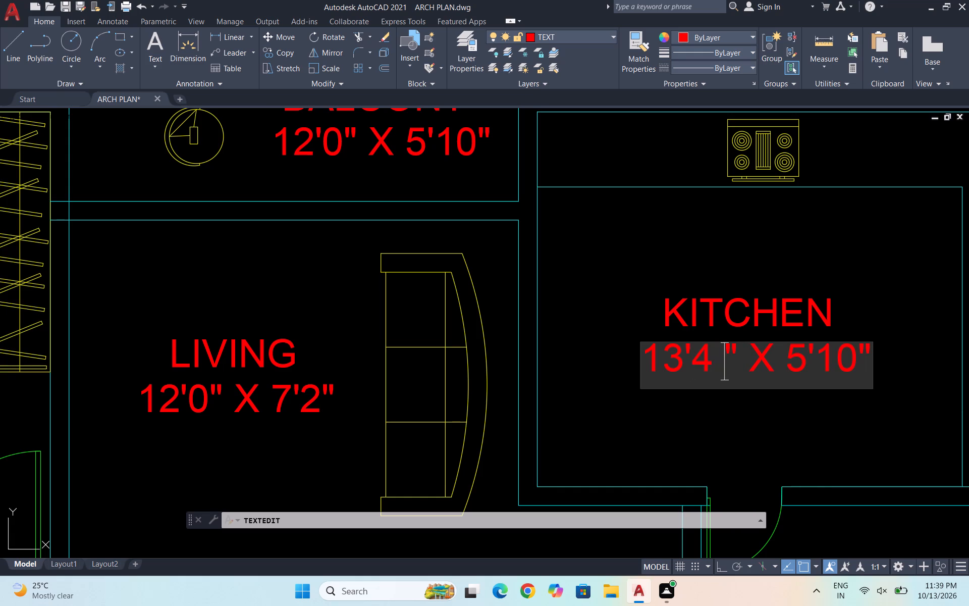
pyautogui.press('BackSpace')
pyautogui.write('.5')
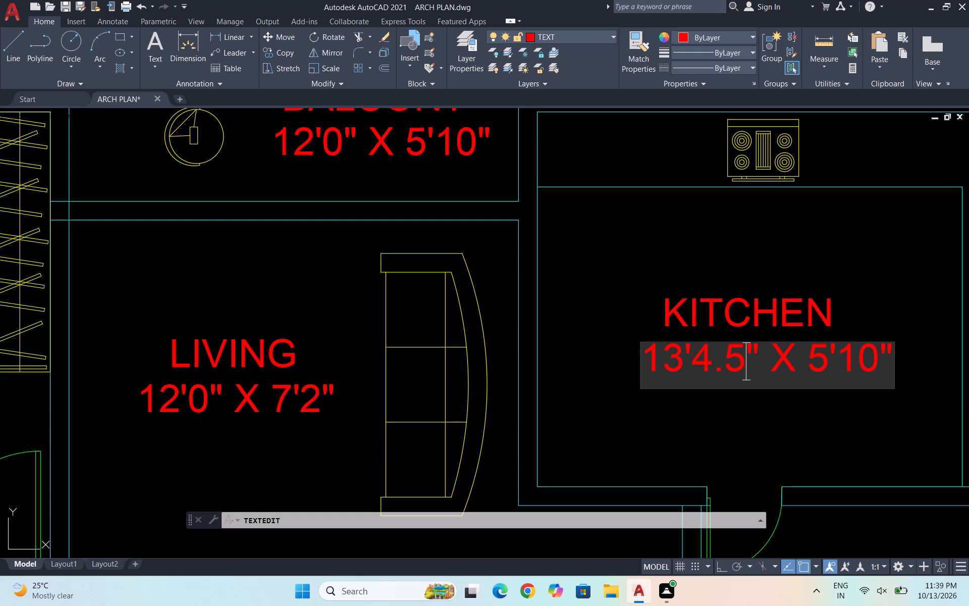
pyautogui.click(826, 373)
pyautogui.press('BackSpace')
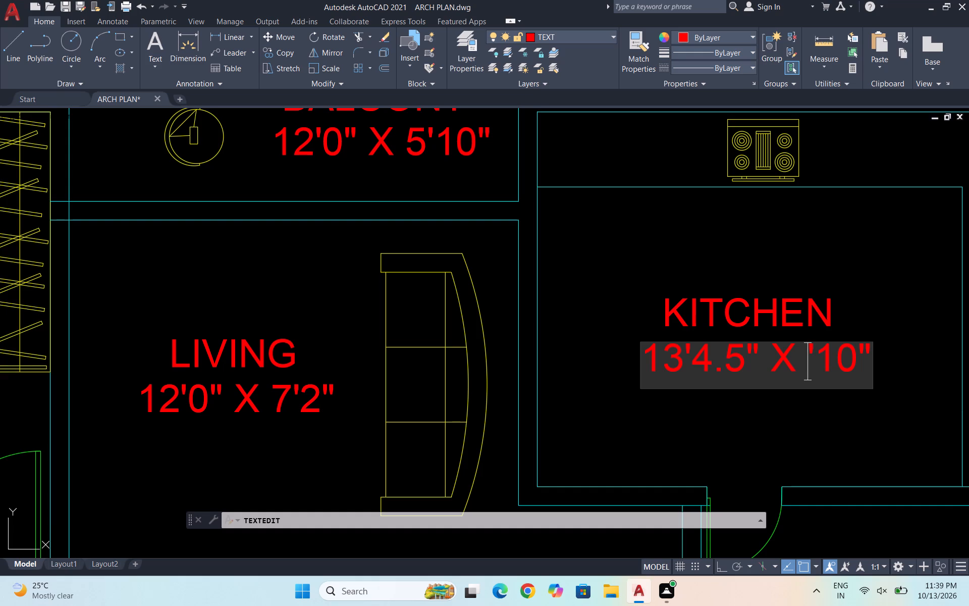
pyautogui.write('10')
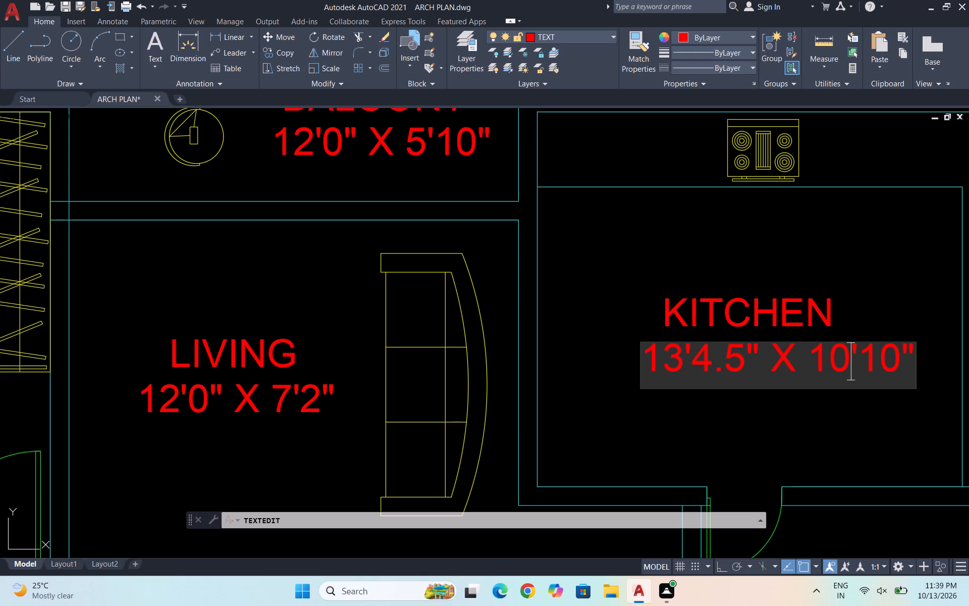
pyautogui.click(879, 364)
pyautogui.press('BackSpace')
pyautogui.click(903, 446)
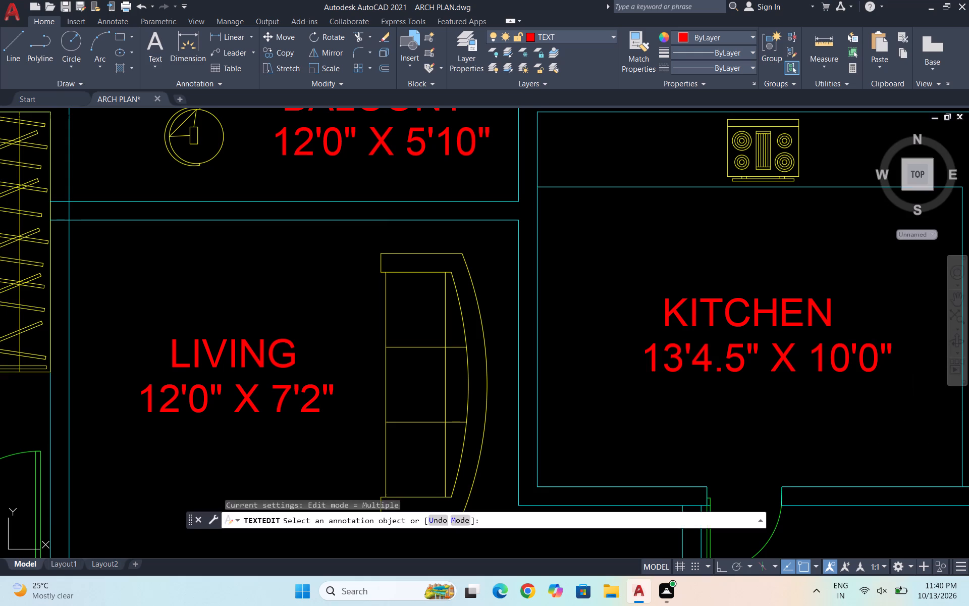
pyautogui.press('Escape')
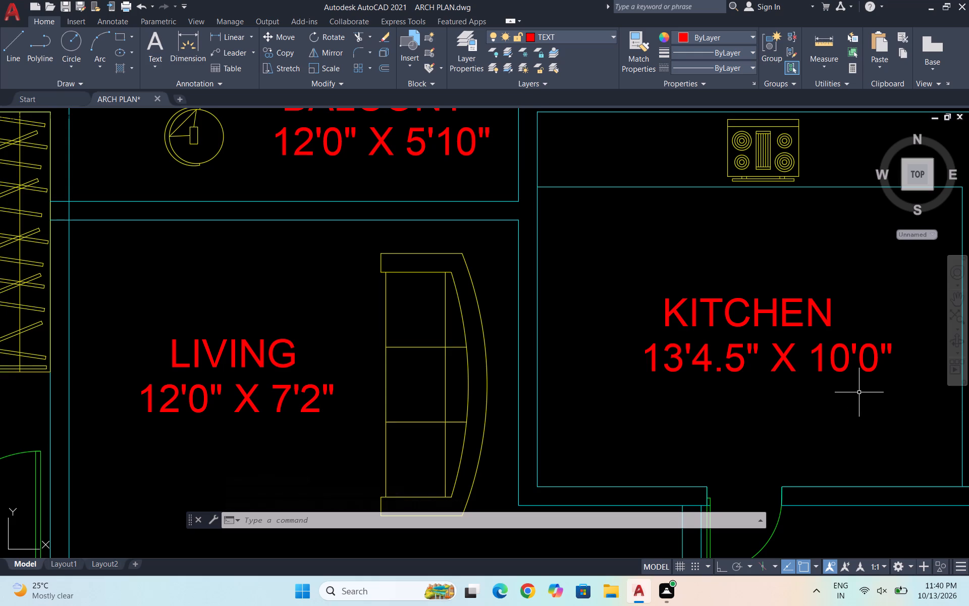
# Copy the two-line KITCHEN label into the small room directly below the kitchen, beside its door.
pyautogui.scroll(-3, 815, 358)
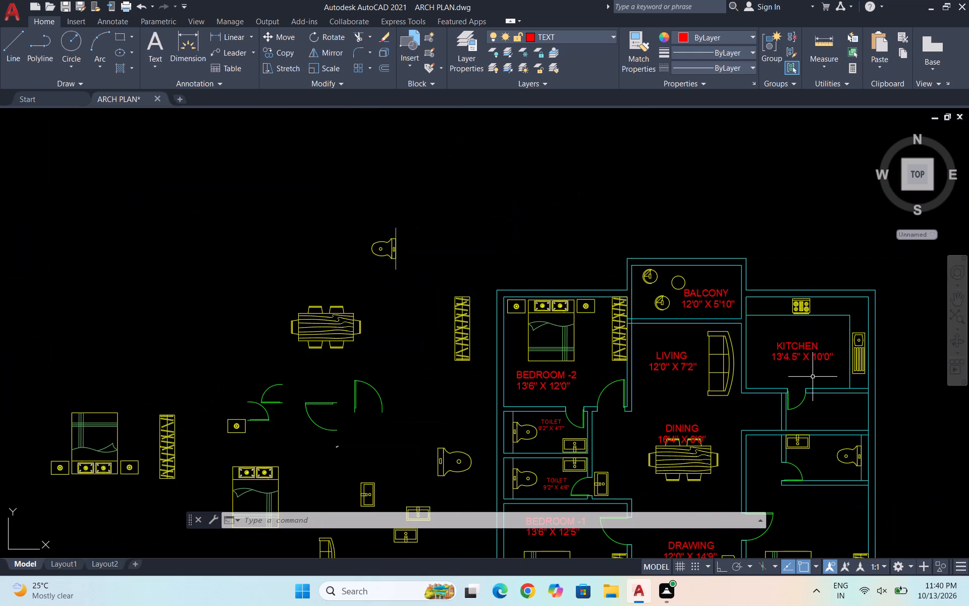
pyautogui.click(816, 379)
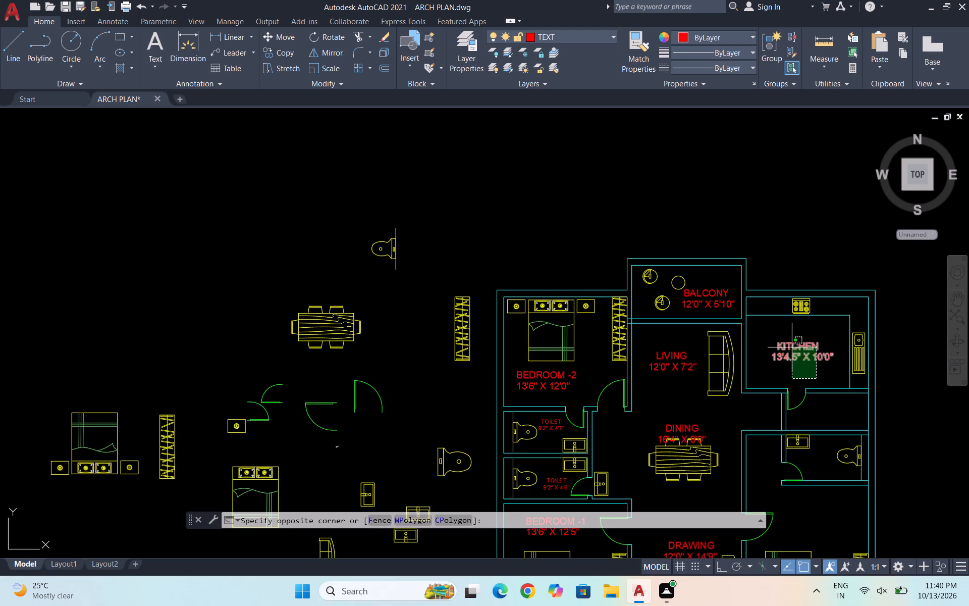
pyautogui.click(792, 347)
pyautogui.write('CO')
pyautogui.press('Return')
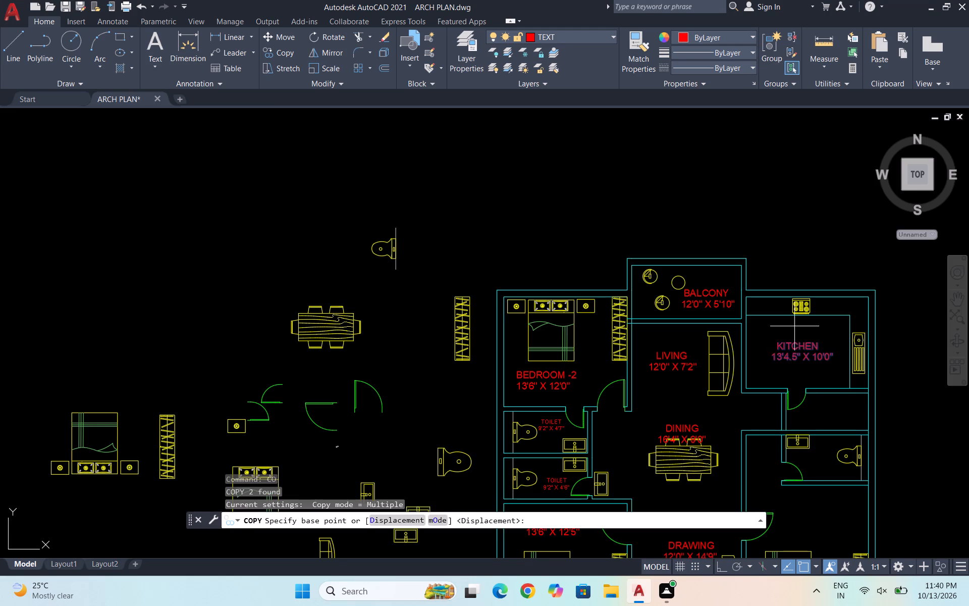
pyautogui.click(800, 355)
pyautogui.scroll(3, 827, 415)
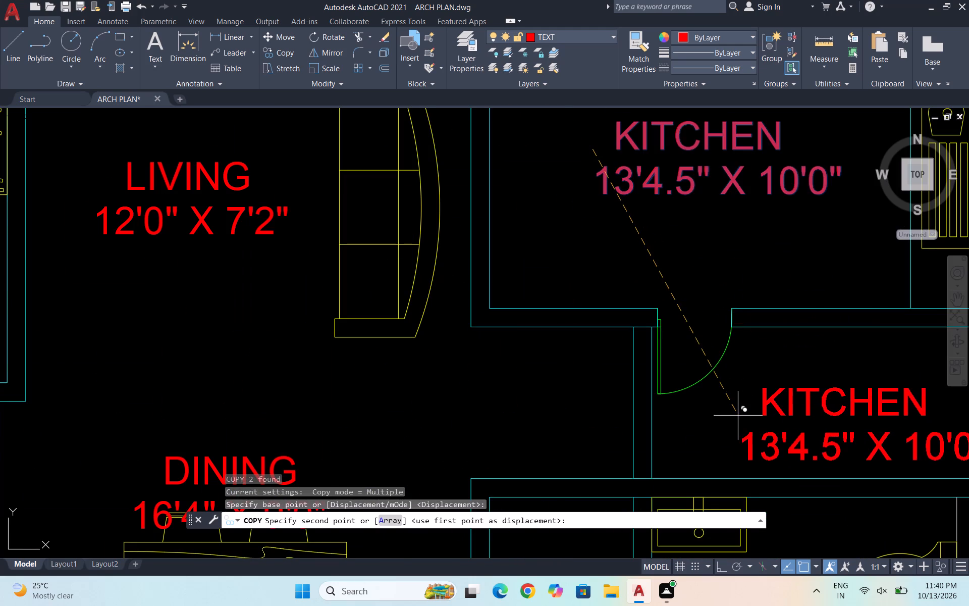
pyautogui.click(734, 411)
pyautogui.scroll(-2, 623, 444)
pyautogui.press('Escape')
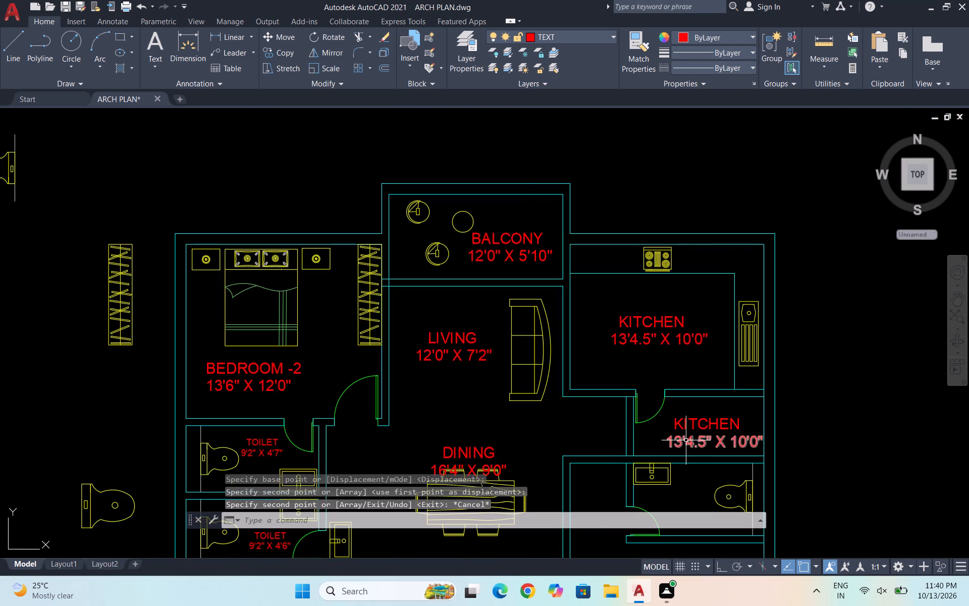
# Change the copied room name below the kitchen to UTILITY, adding leading spaces to centre it over the size line.
pyautogui.scroll(2, 687, 440)
pyautogui.doubleClick(679, 390)
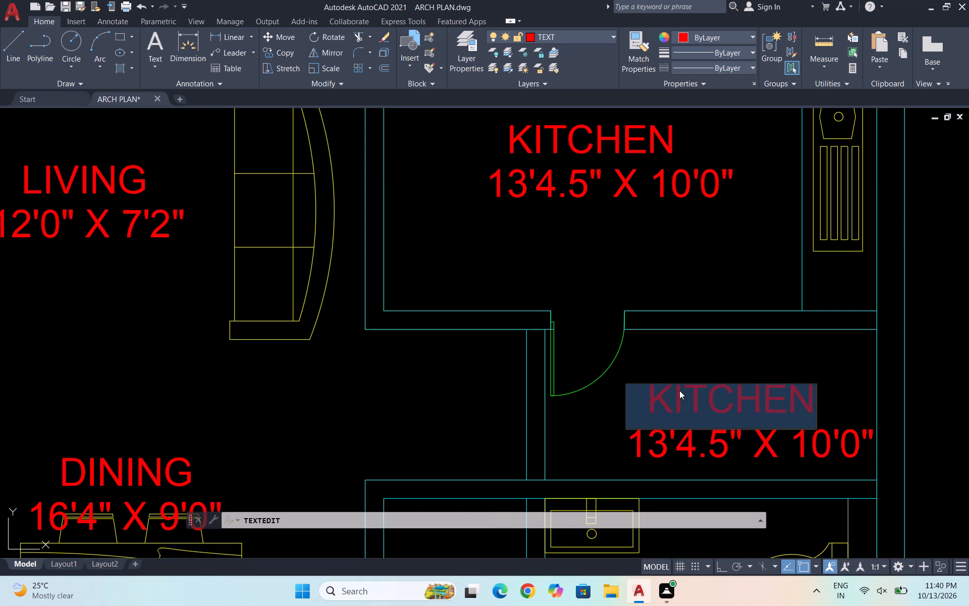
pyautogui.write('UTILITY')
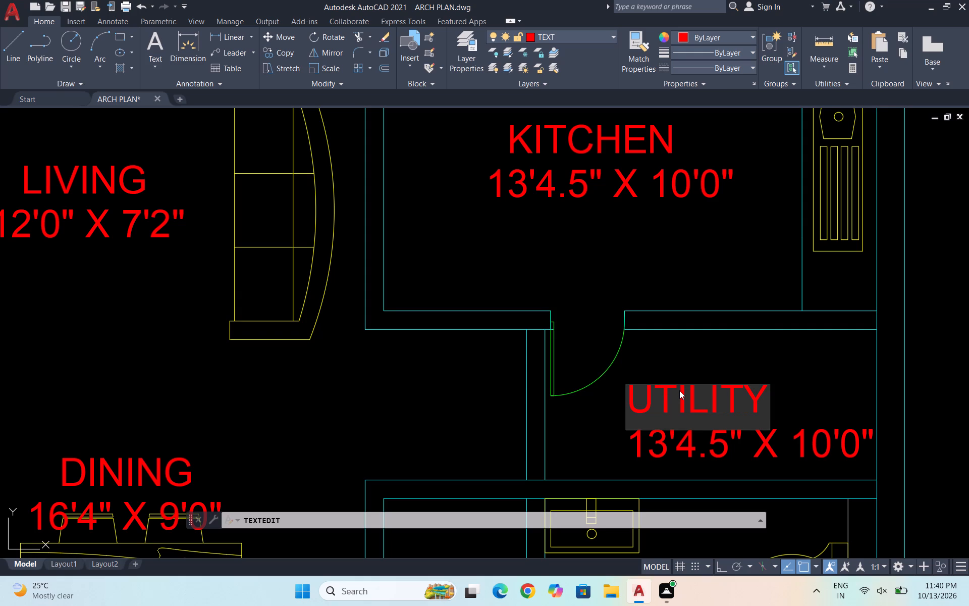
pyautogui.click(631, 394)
pyautogui.press('space')
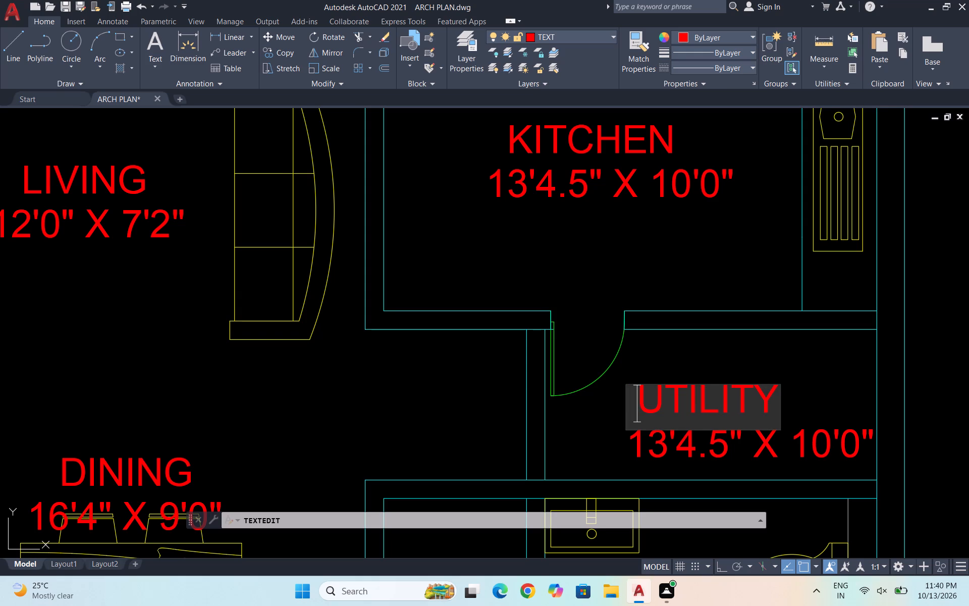
pyautogui.press('space')
pyautogui.press('space')
pyautogui.click(710, 462)
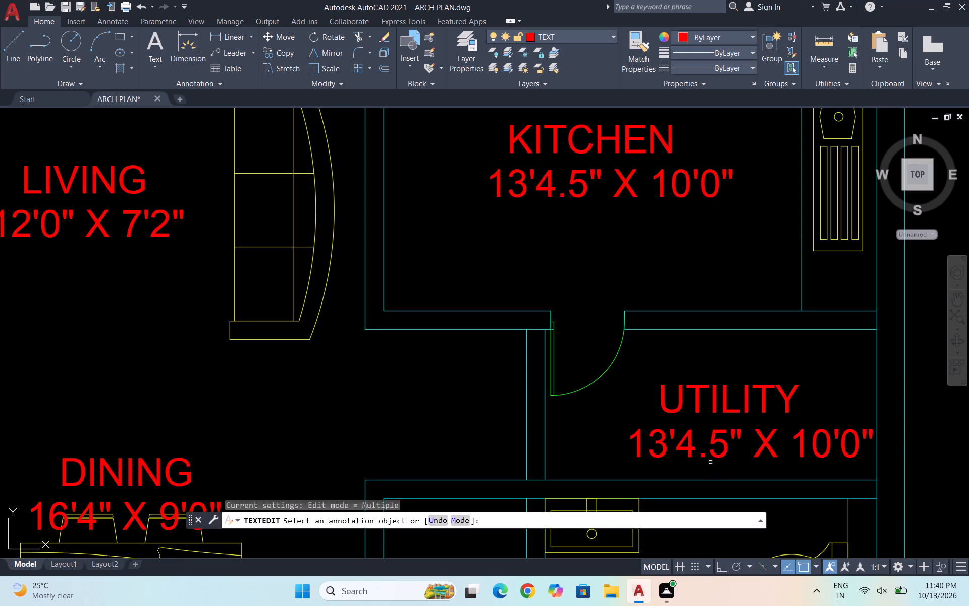
pyautogui.press('Escape')
# Edit the size text under UTILITY to read 4'1" X 9'0", adding a leading space to centre it under the name.
pyautogui.doubleClick(691, 435)
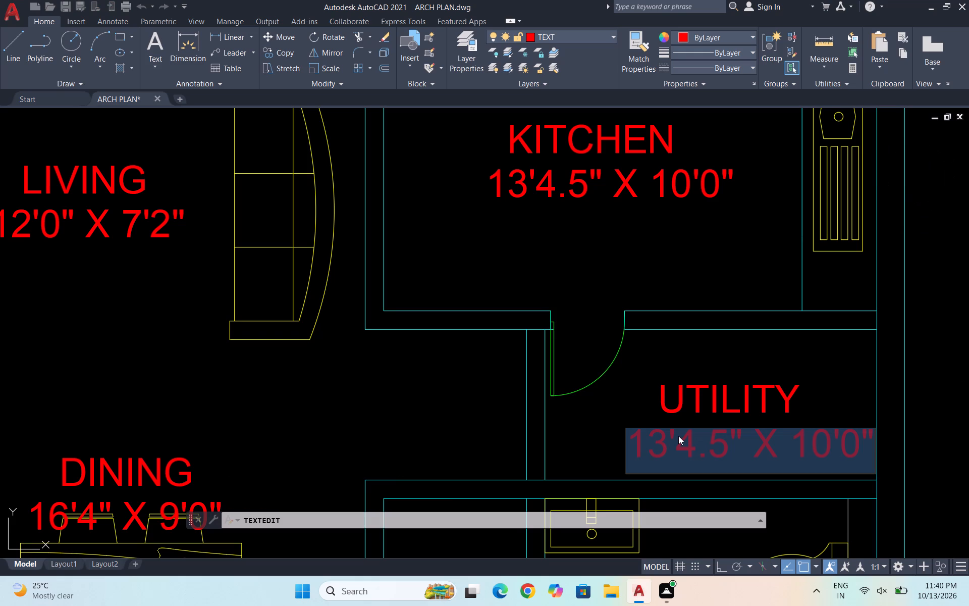
pyautogui.click(671, 431)
pyautogui.press('BackSpace')
pyautogui.press('BackSpace')
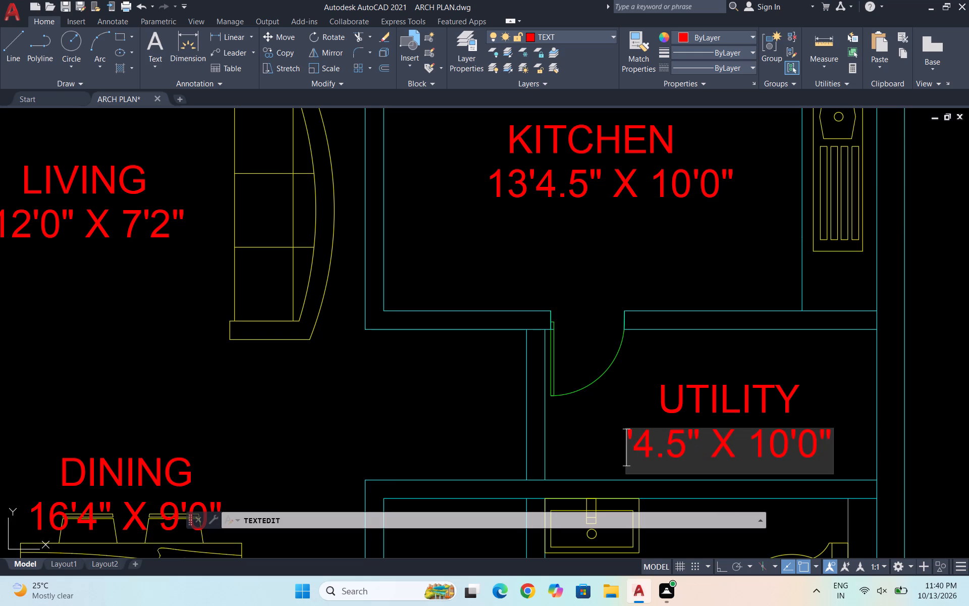
pyautogui.press('4')
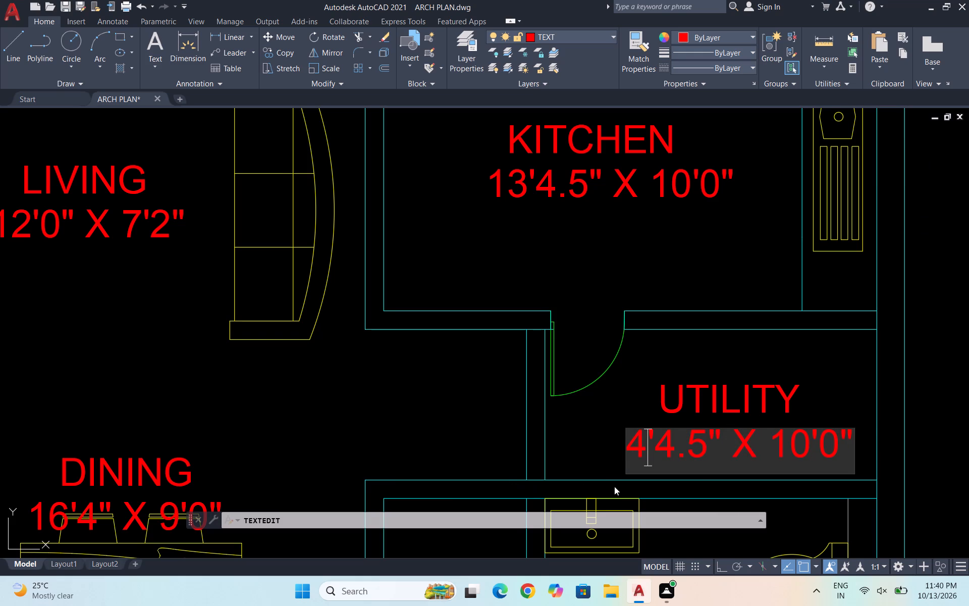
pyautogui.click(702, 451)
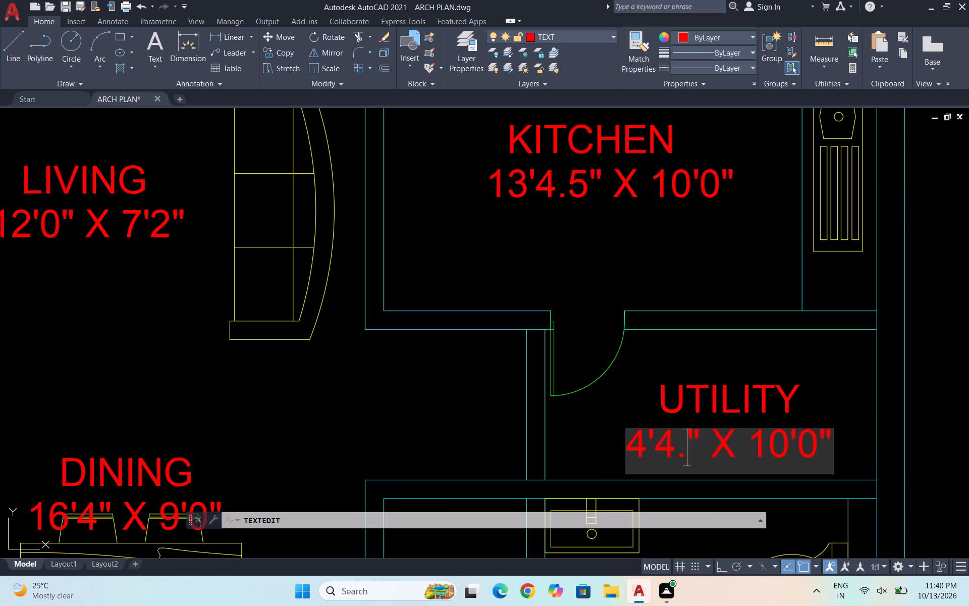
pyautogui.press('BackSpace')
pyautogui.press('BackSpace')
pyautogui.press('BackSpace')
pyautogui.press('1')
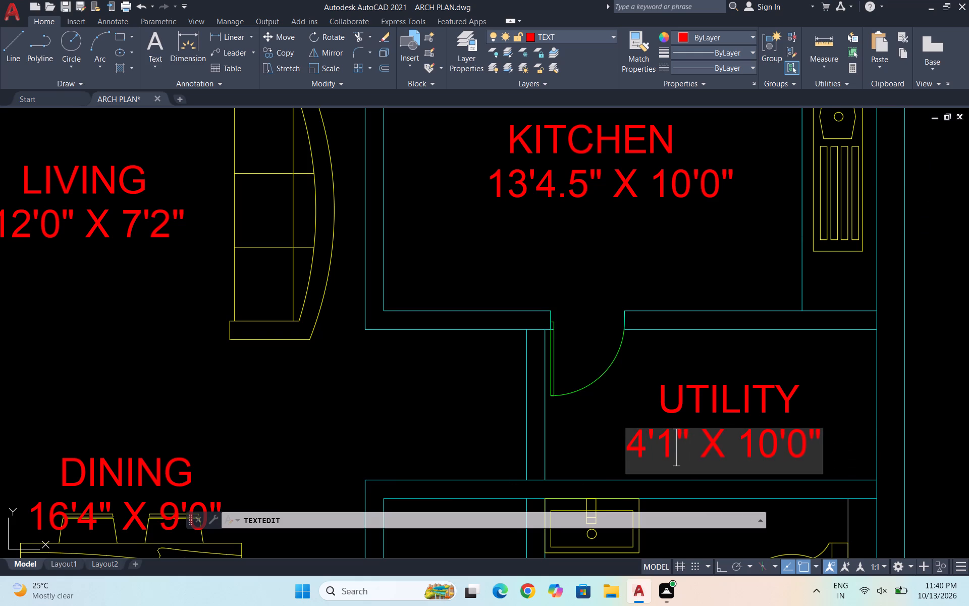
pyautogui.click(780, 440)
pyautogui.press('BackSpace')
pyautogui.press('BackSpace')
pyautogui.press('9')
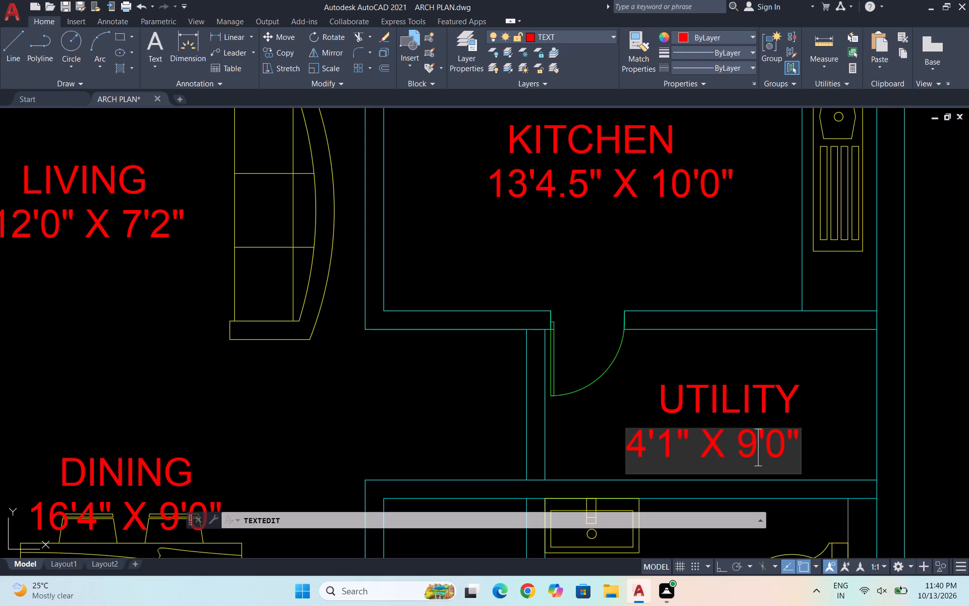
pyautogui.click(627, 432)
pyautogui.press('space')
pyautogui.press('space')
pyautogui.press('BackSpace')
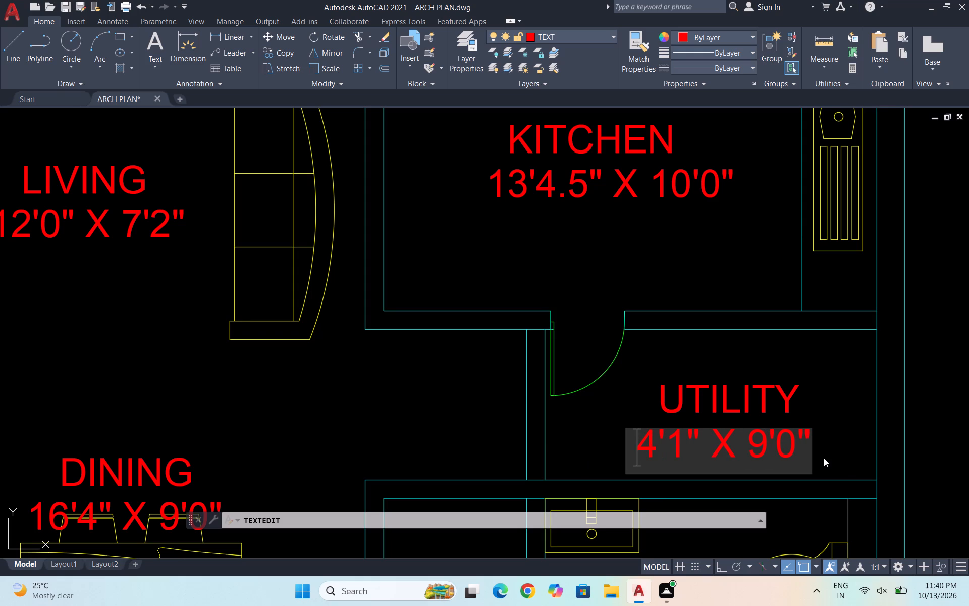
pyautogui.click(854, 430)
pyautogui.press('Escape')
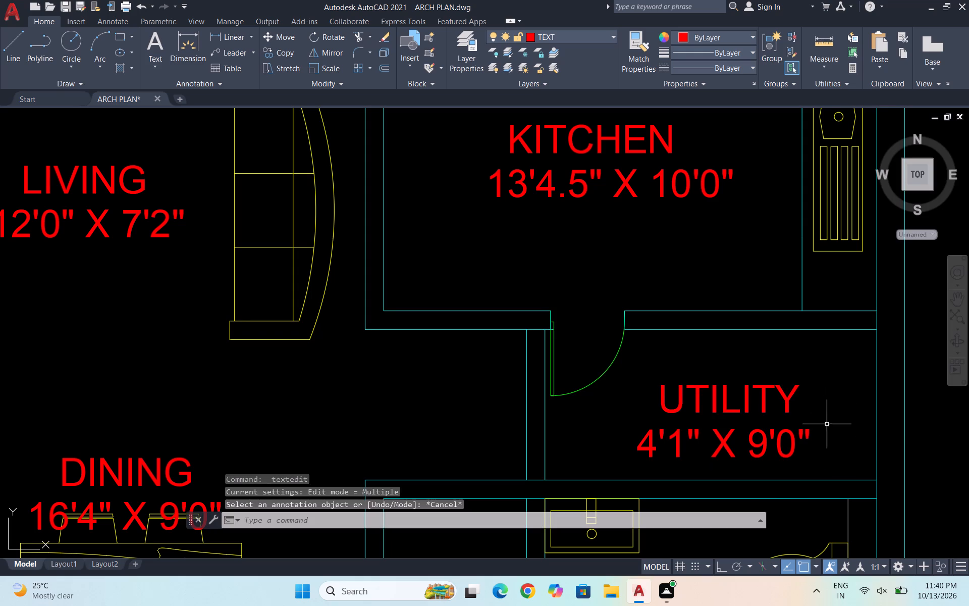
# Copy the two-line UTILITY label into the bathroom directly below, between the washbasin and the WC.
pyautogui.scroll(-3, 791, 401)
pyautogui.scroll(2, 789, 412)
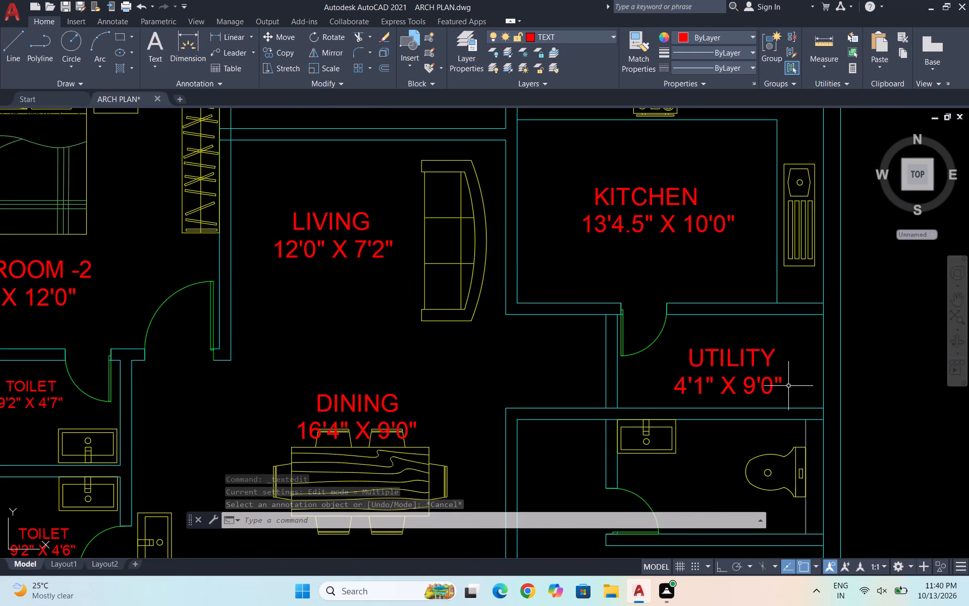
pyautogui.click(784, 392)
pyautogui.click(725, 335)
pyautogui.write('CO')
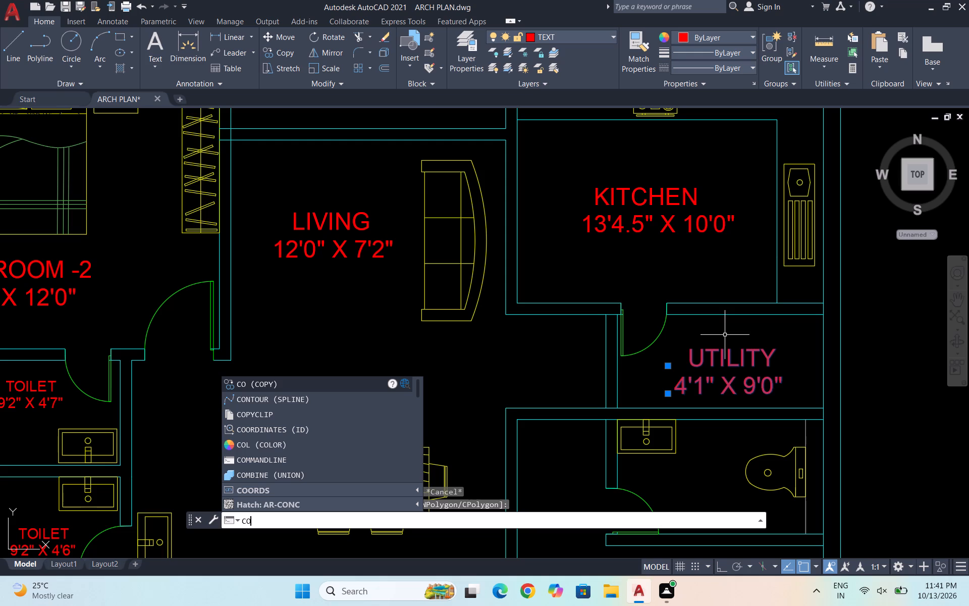
pyautogui.click(732, 374)
pyautogui.scroll(-2, 702, 370)
pyautogui.scroll(3, 720, 401)
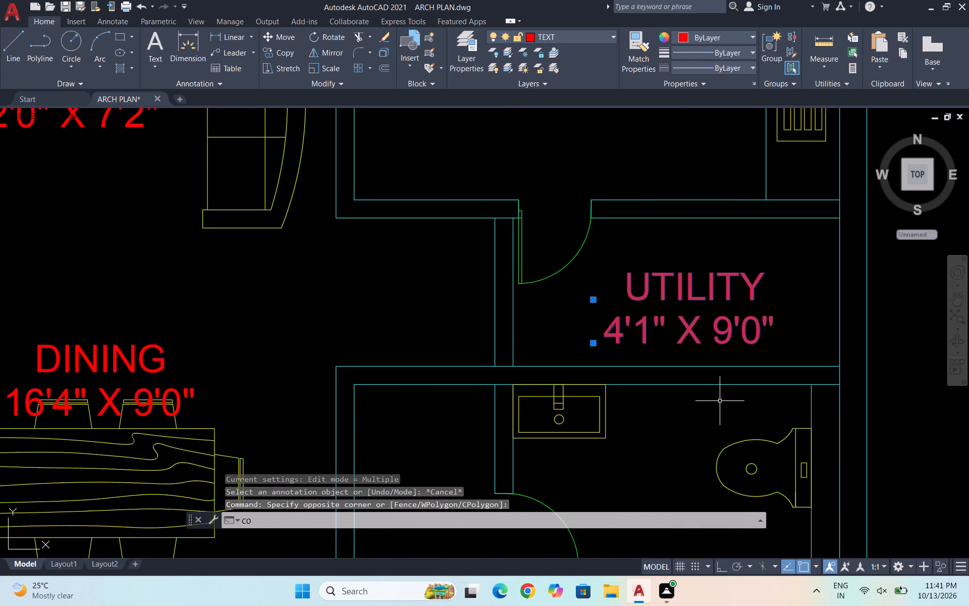
pyautogui.press('c')
pyautogui.press('BackSpace')
pyautogui.press('Return')
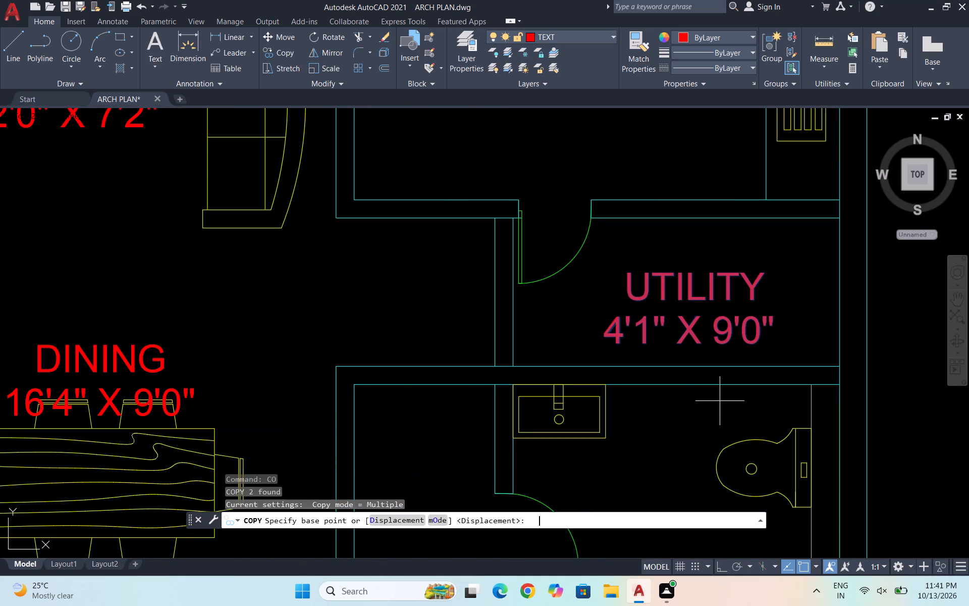
pyautogui.click(696, 292)
pyautogui.scroll(-3, 695, 292)
pyautogui.scroll(1, 692, 345)
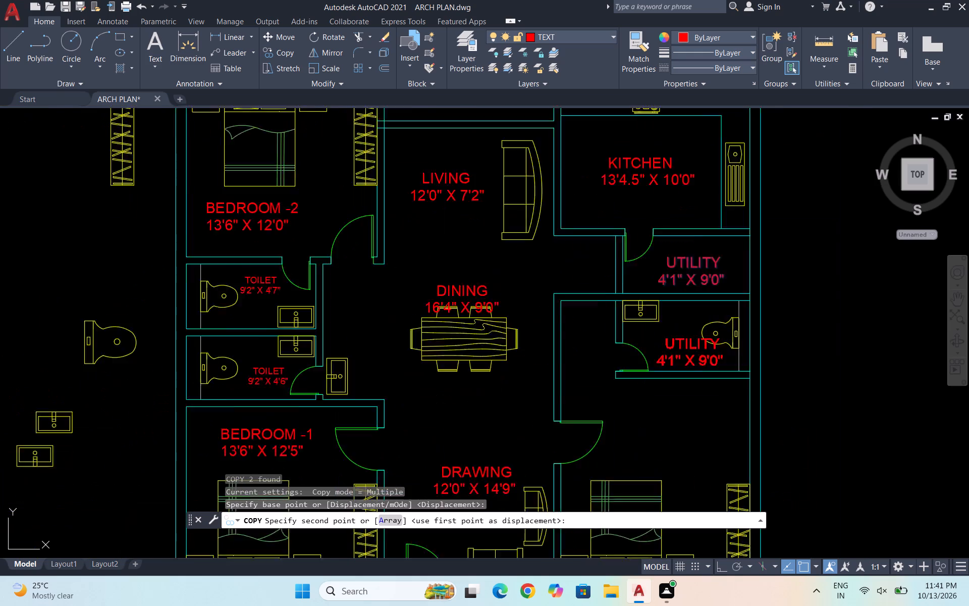
pyautogui.scroll(2, 692, 345)
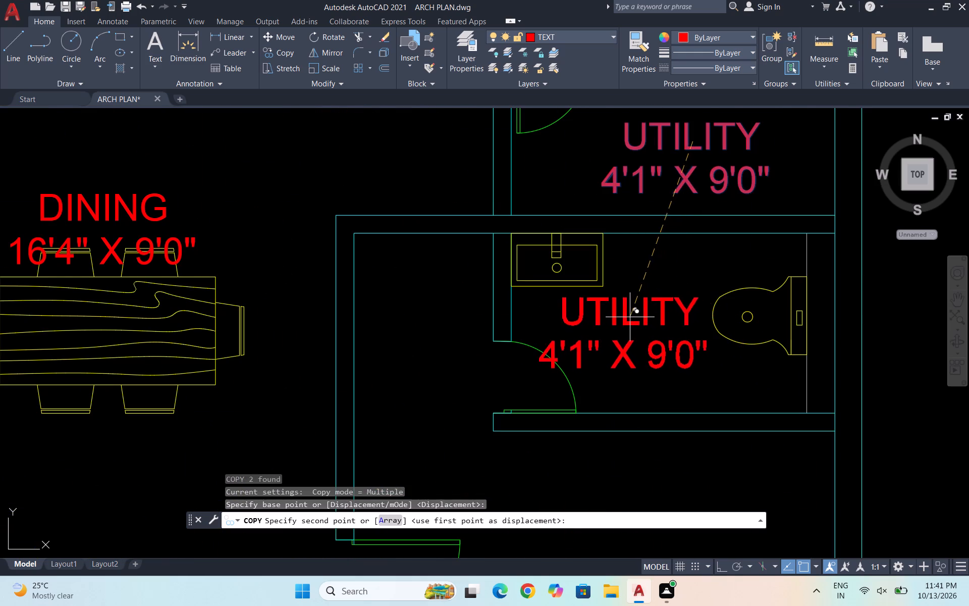
pyautogui.scroll(1, 629, 317)
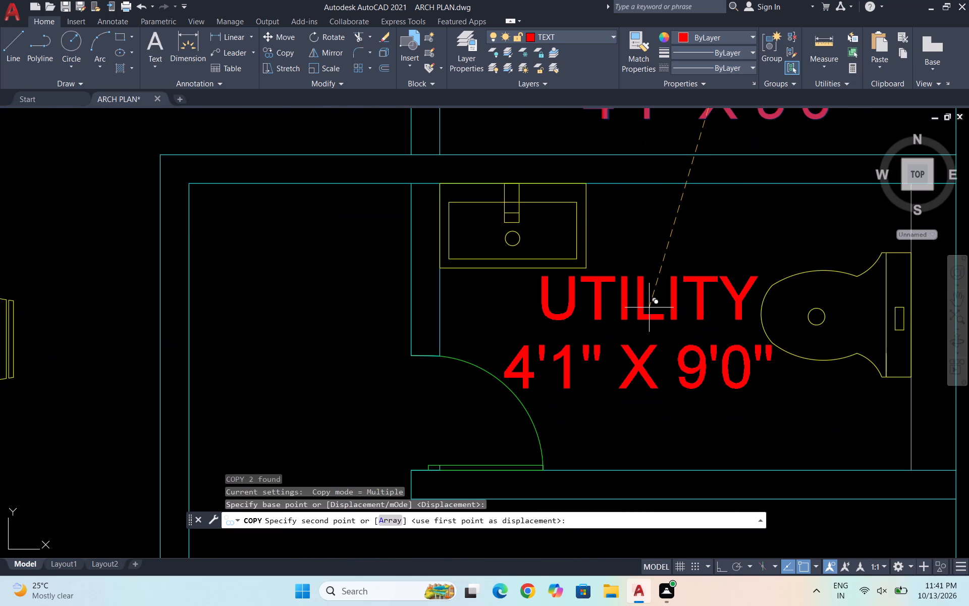
pyautogui.click(649, 308)
pyautogui.press('`')
pyautogui.press('Escape')
# Change the copied room name in the bathroom to TOILET, adding three leading spaces to centre it over the size line.
pyautogui.doubleClick(650, 315)
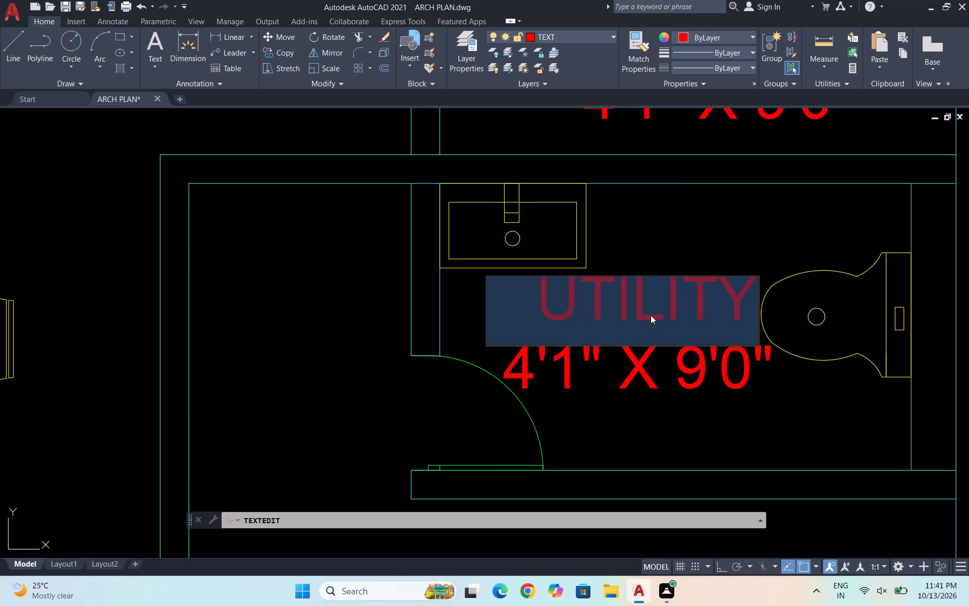
pyautogui.write('TOILER')
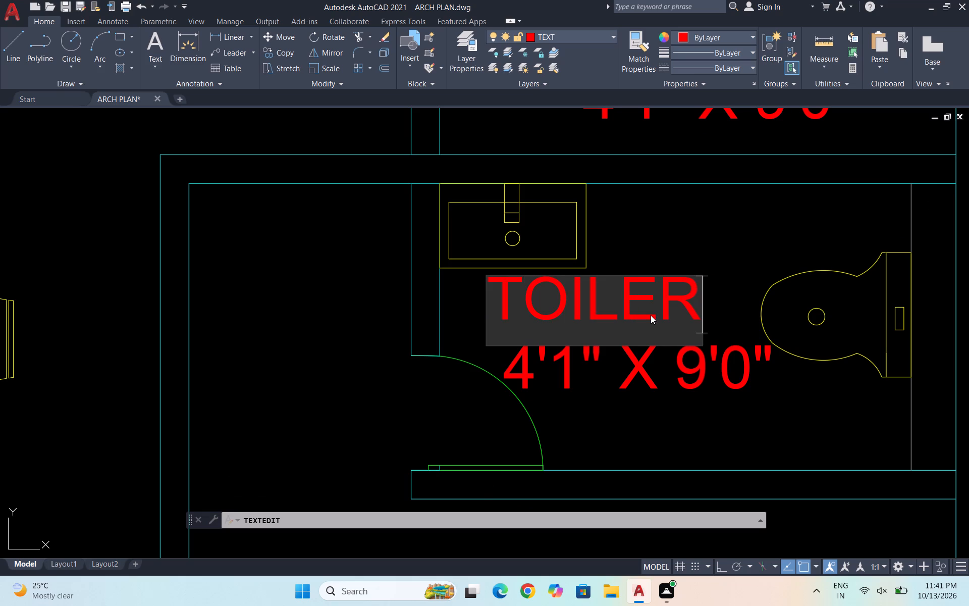
pyautogui.press('BackSpace')
pyautogui.press('t')
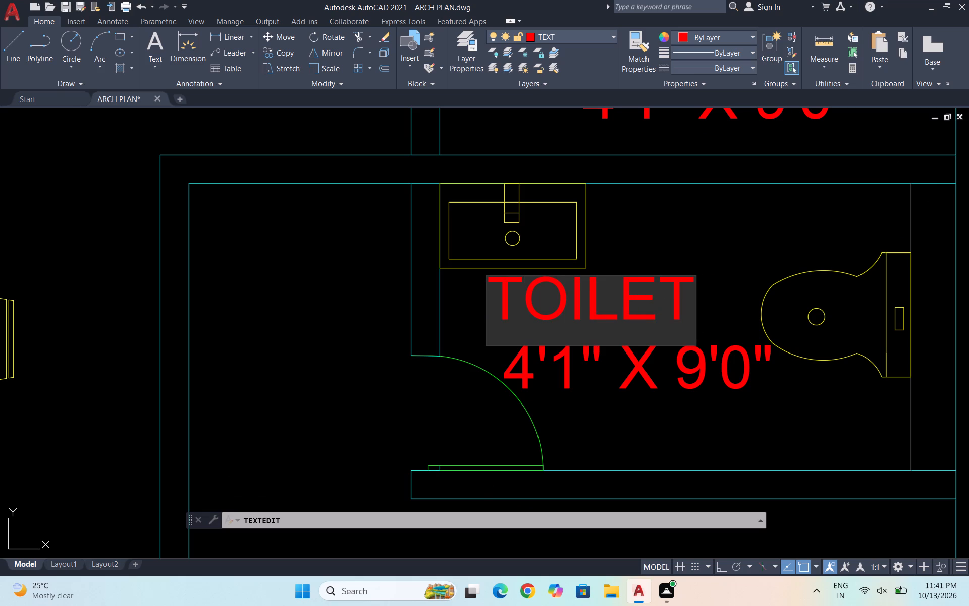
pyautogui.click(488, 309)
pyautogui.press('space')
pyautogui.press('space')
pyautogui.press('space')
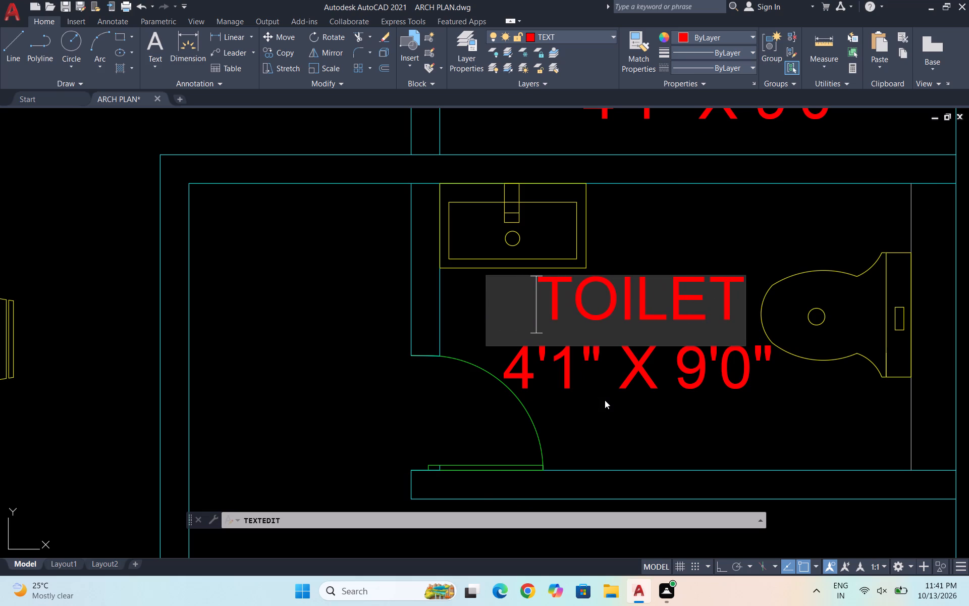
pyautogui.click(605, 400)
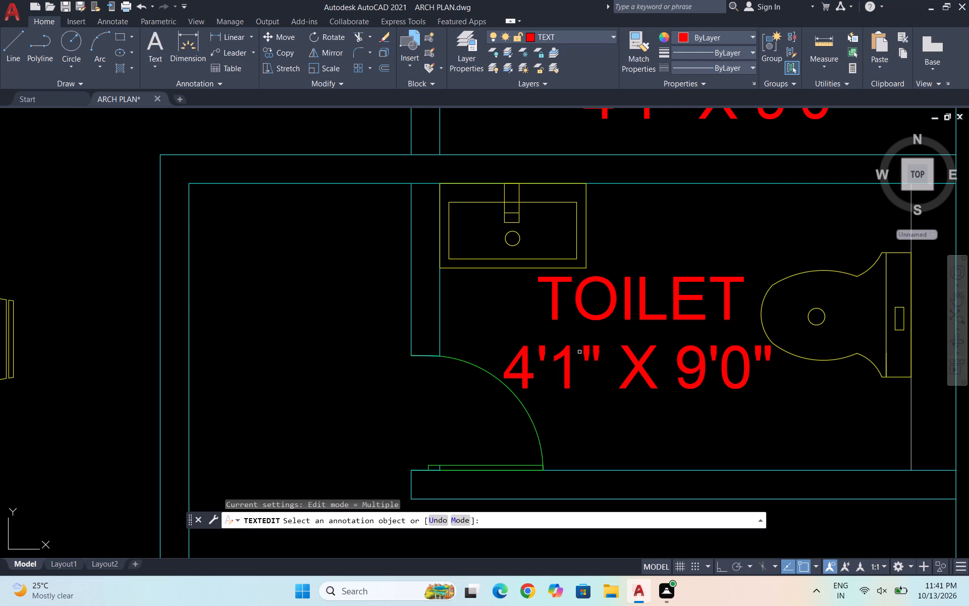
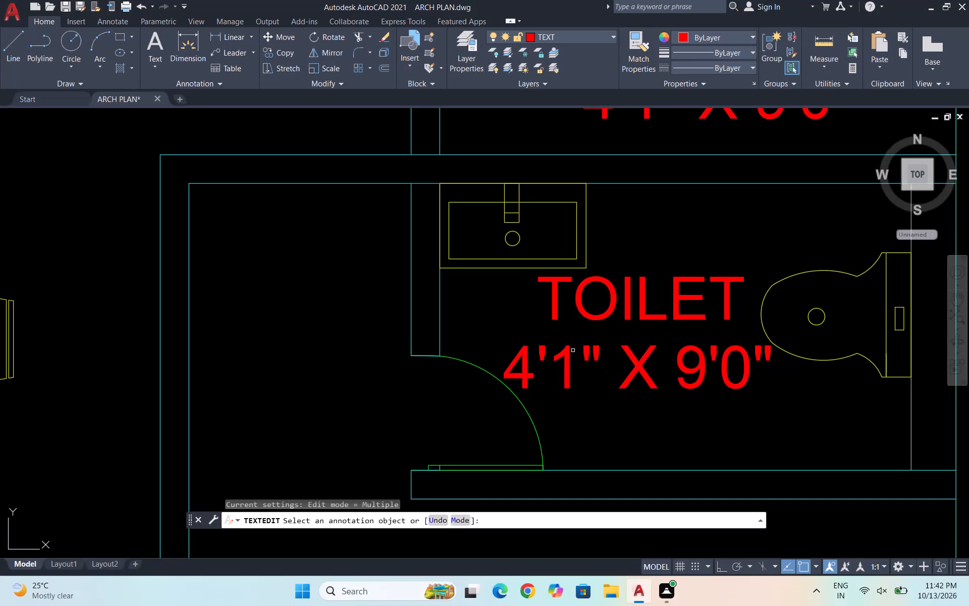
# Edit the size text under TOILET, between the washbasin and the WC, to read 9'0" X 5'0".
pyautogui.doubleClick(571, 349)
pyautogui.click(528, 378)
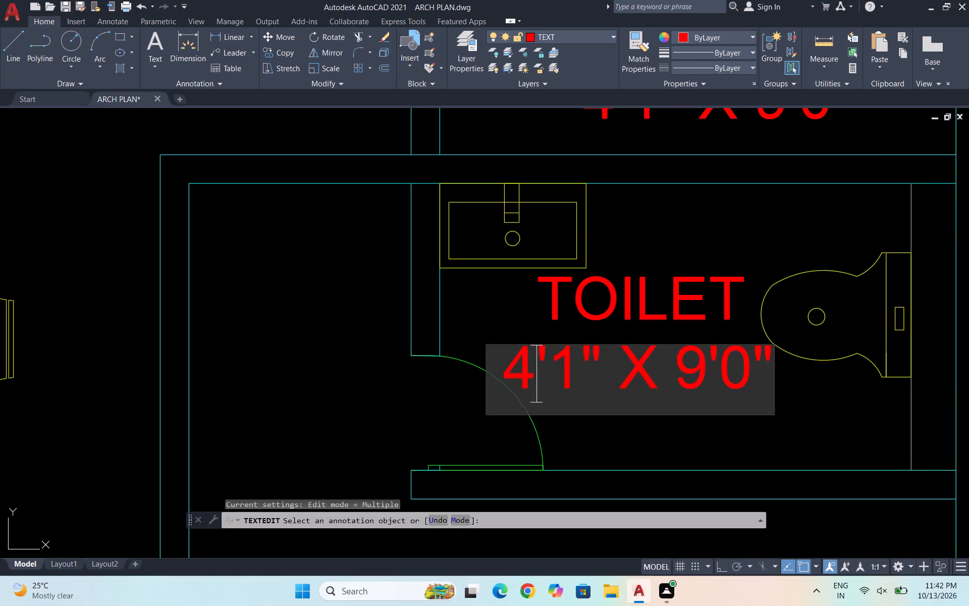
pyautogui.press('BackSpace')
pyautogui.press('9')
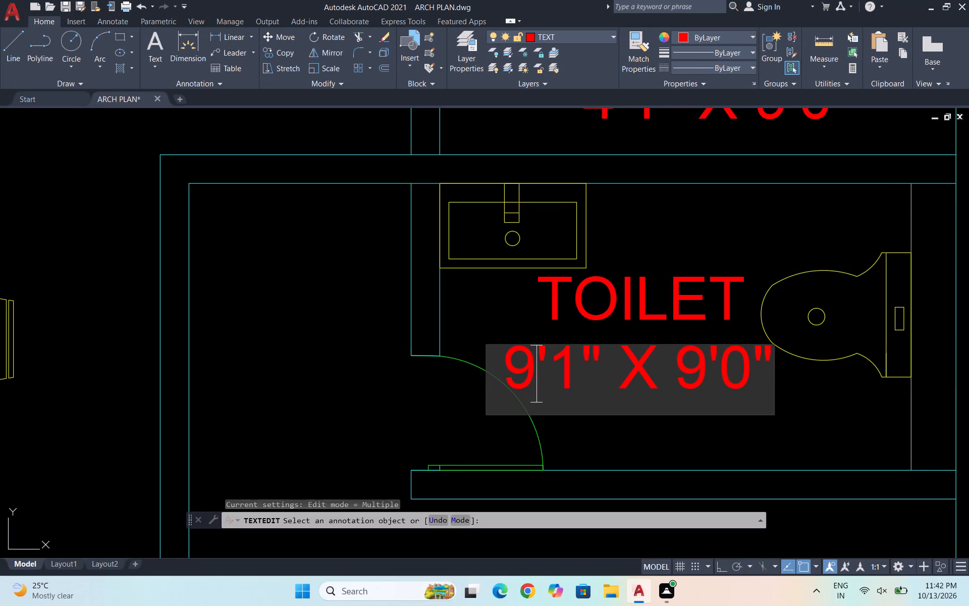
pyautogui.click(579, 365)
pyautogui.press('BackSpace')
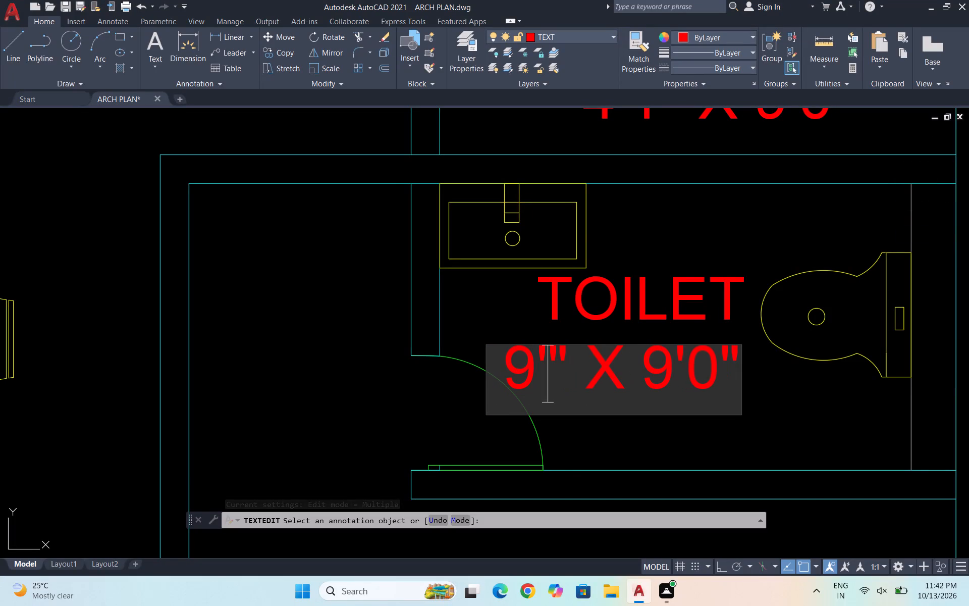
pyautogui.press('0')
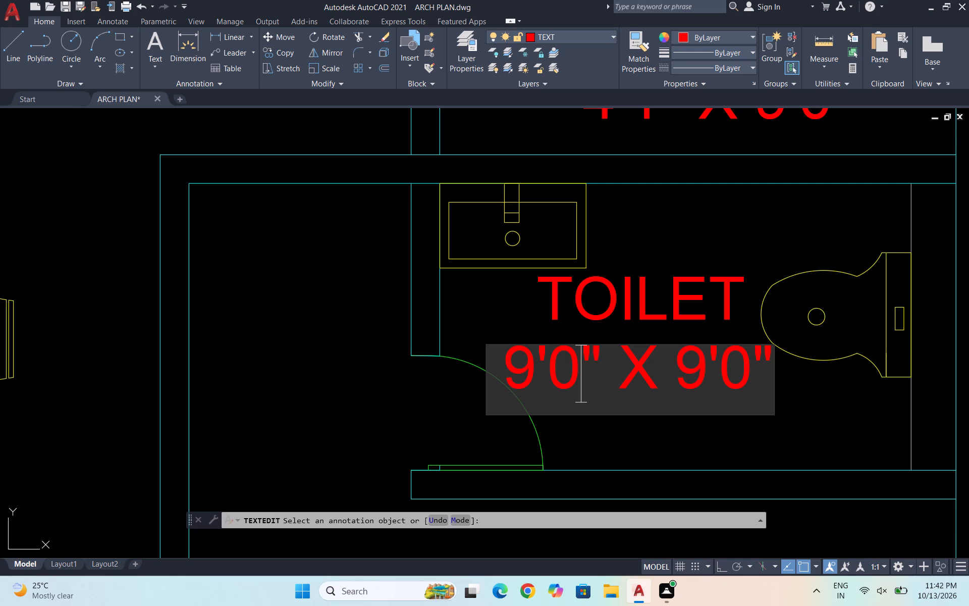
pyautogui.click(703, 366)
pyautogui.press('BackSpace')
pyautogui.press('5')
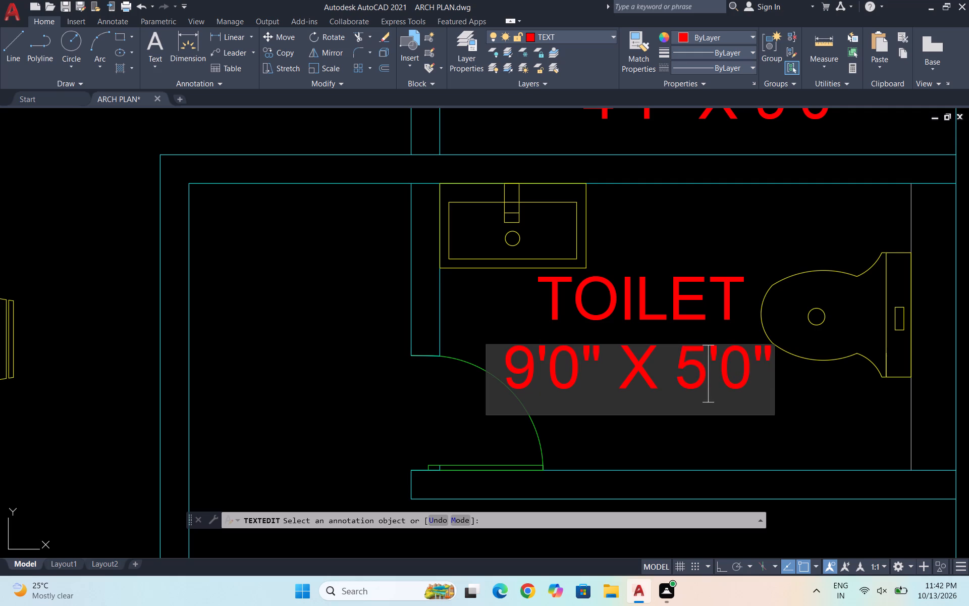
pyautogui.click(832, 416)
pyautogui.press('Escape')
# Copy the two-line BEDROOM -2 label into the unlabelled bedroom below the 9'0" X 5'0" toilet, above the bed.
pyautogui.scroll(-4, 662, 355)
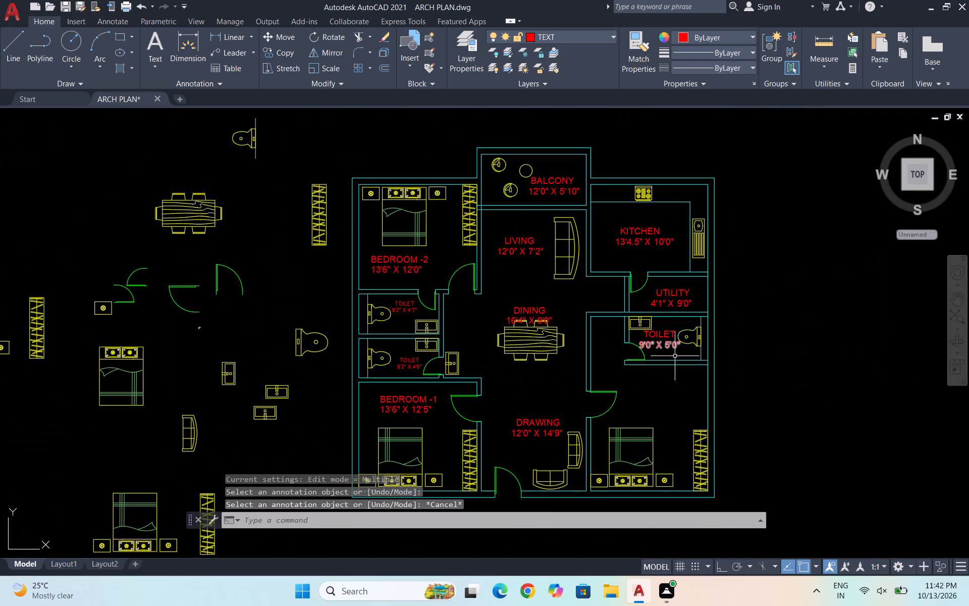
pyautogui.click(417, 282)
pyautogui.click(388, 253)
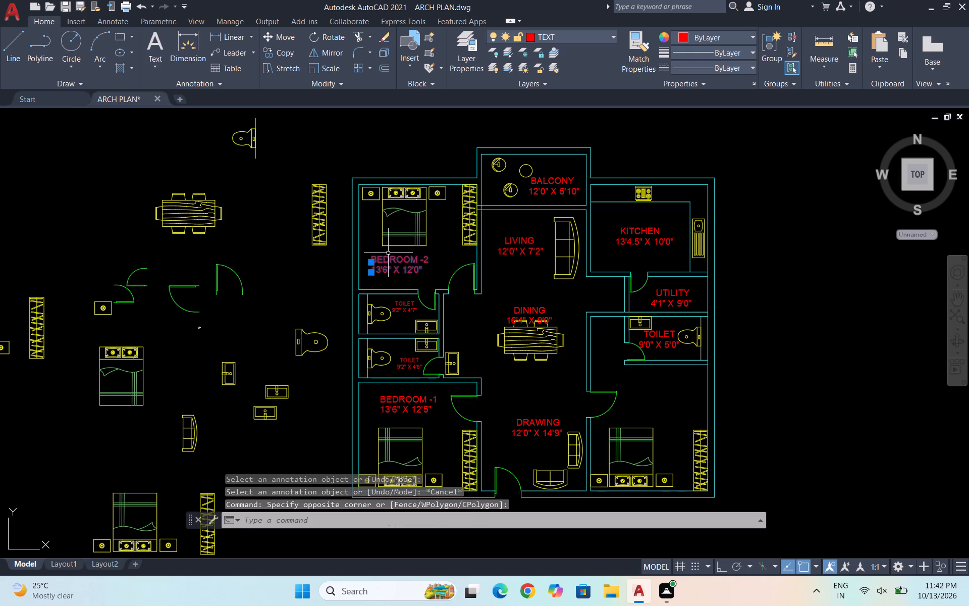
pyautogui.write('CO')
pyautogui.press('Return')
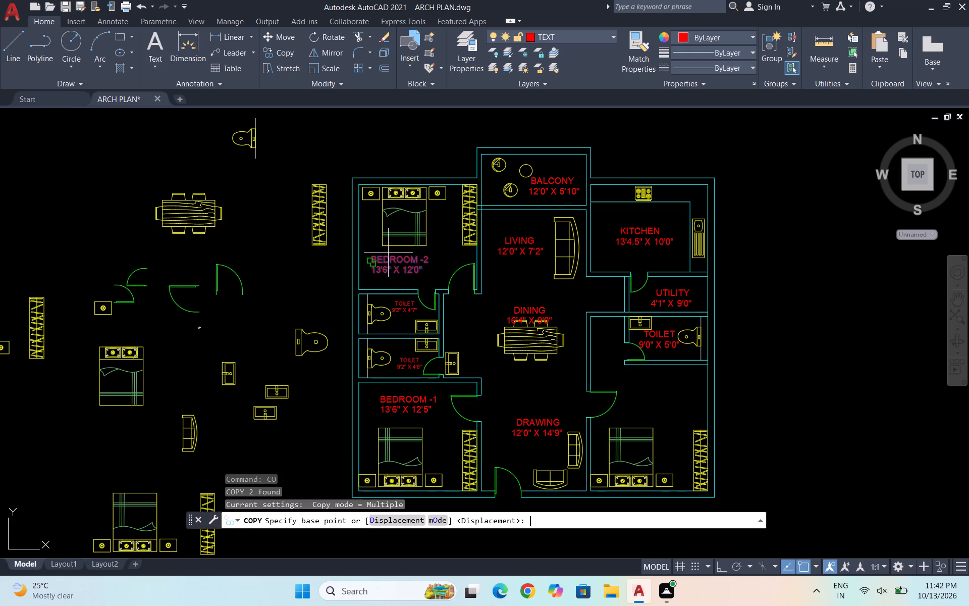
pyautogui.click(391, 265)
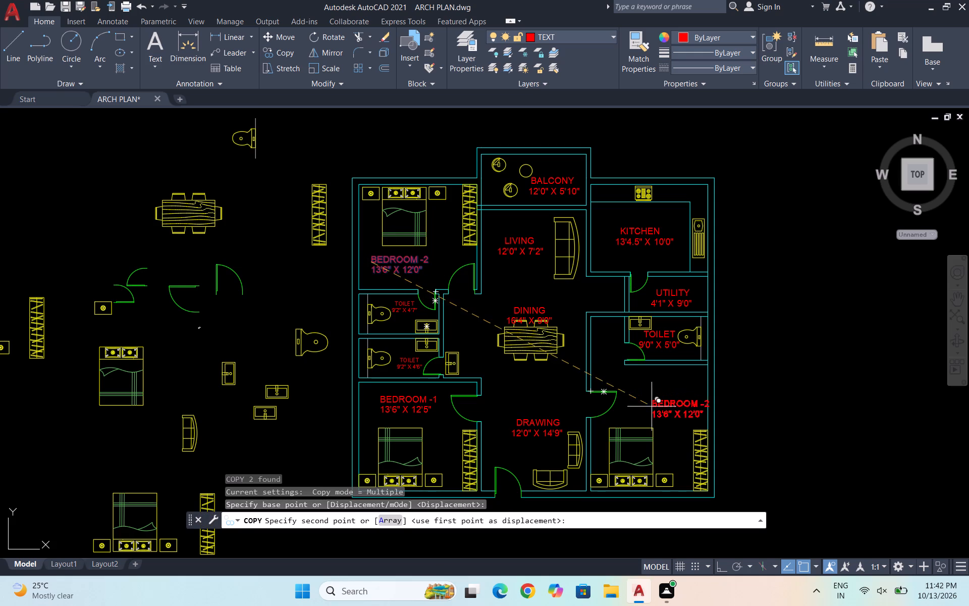
pyautogui.scroll(1, 649, 401)
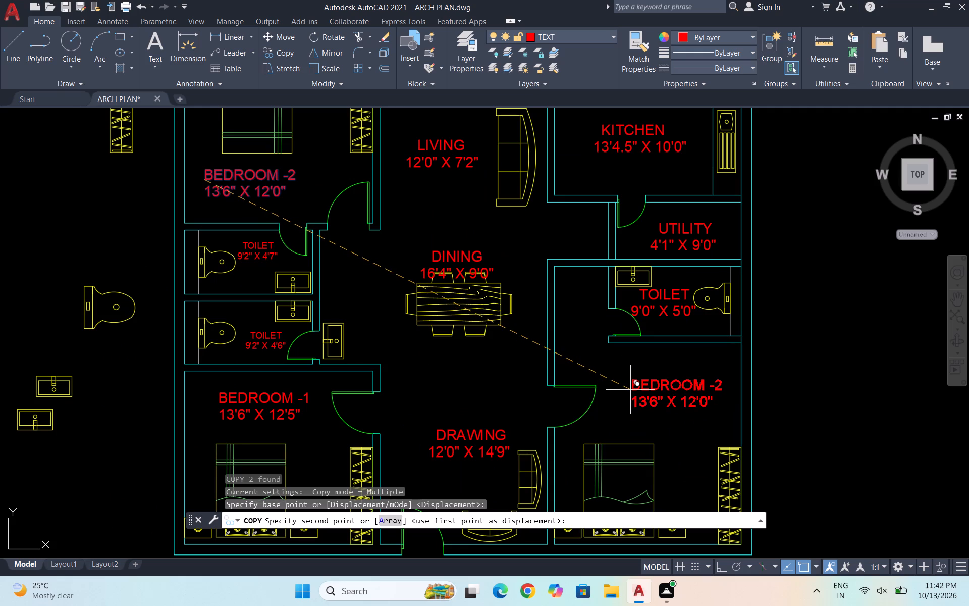
pyautogui.click(630, 390)
pyautogui.press('Escape')
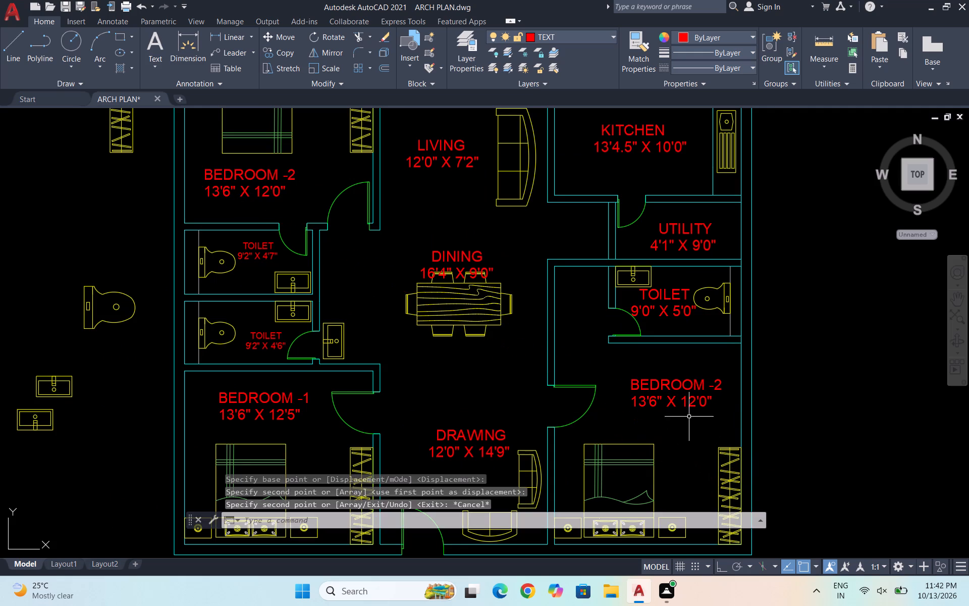
# Change the copied room name in the bedroom below the toilet to M.BEDROOM.
pyautogui.scroll(2, 688, 415)
pyautogui.doubleClick(678, 347)
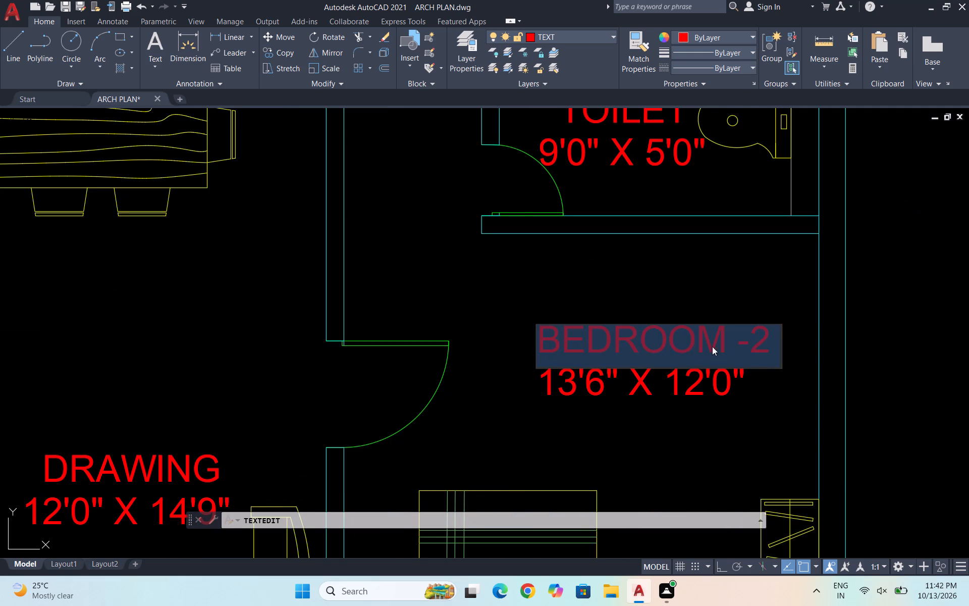
pyautogui.click(762, 344)
pyautogui.press('BackSpace')
pyautogui.press('BackSpace')
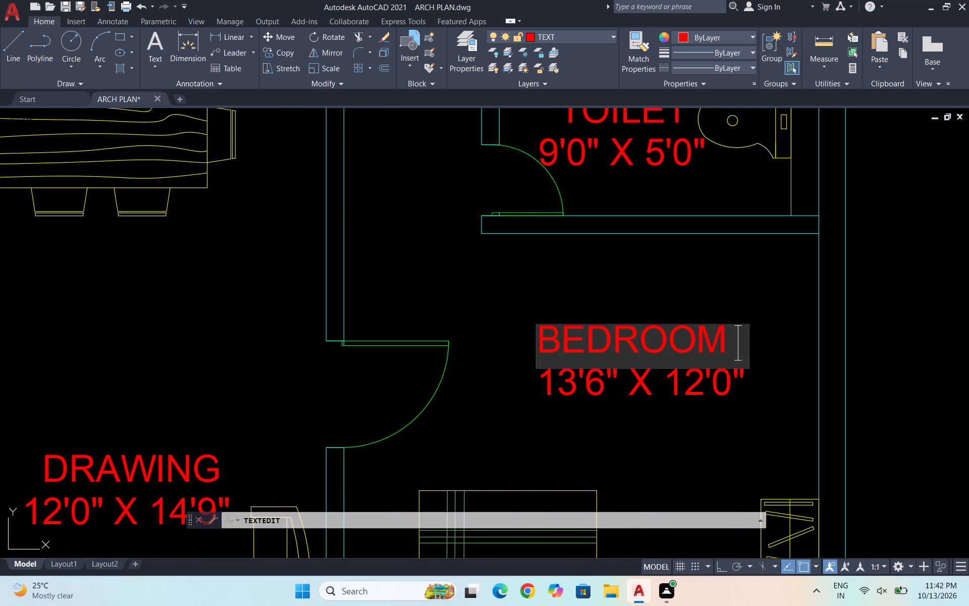
pyautogui.click(535, 349)
pyautogui.doubleClick(541, 347)
pyautogui.click(541, 346)
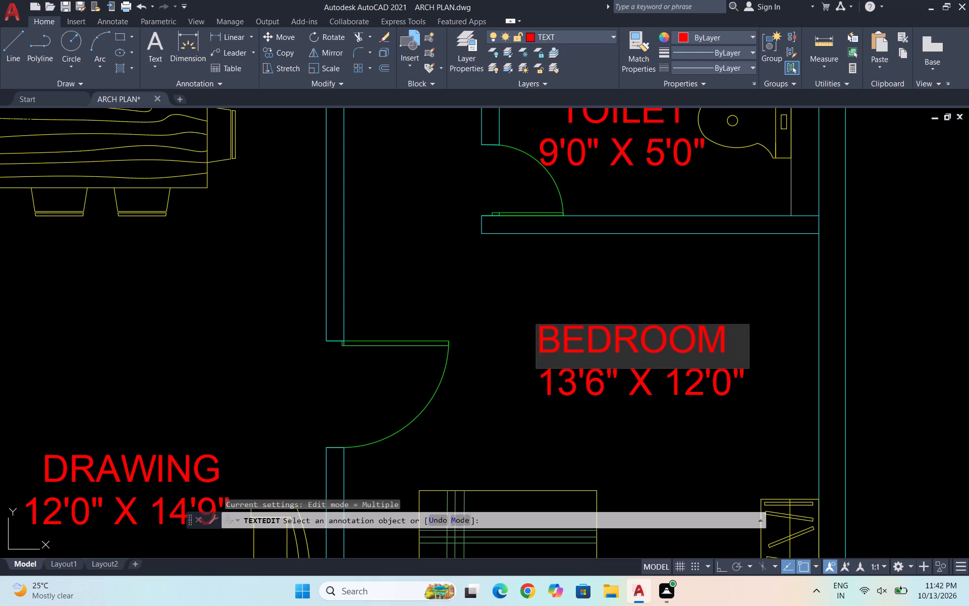
pyautogui.write('M.')
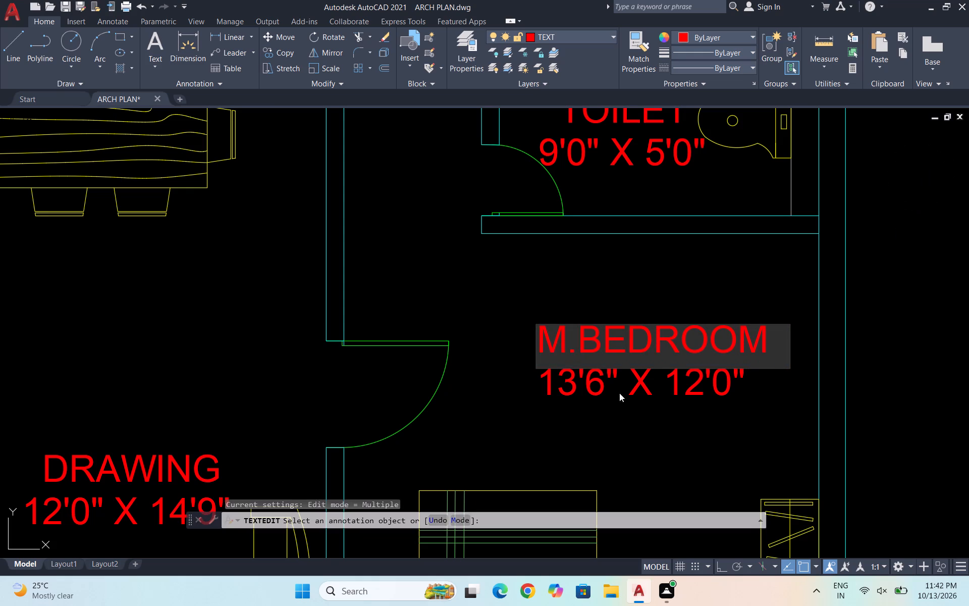
pyautogui.click(643, 416)
pyautogui.press('Escape')
# Edit the size text under M.BEDROOM to read 13'7" X 14'0".
pyautogui.doubleClick(600, 381)
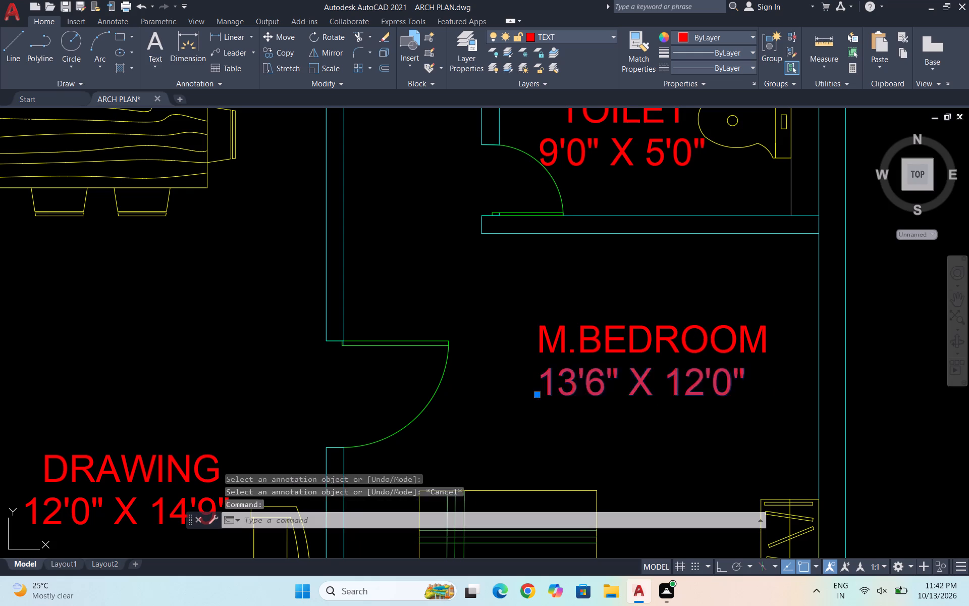
pyautogui.click(599, 379)
pyautogui.press('BackSpace')
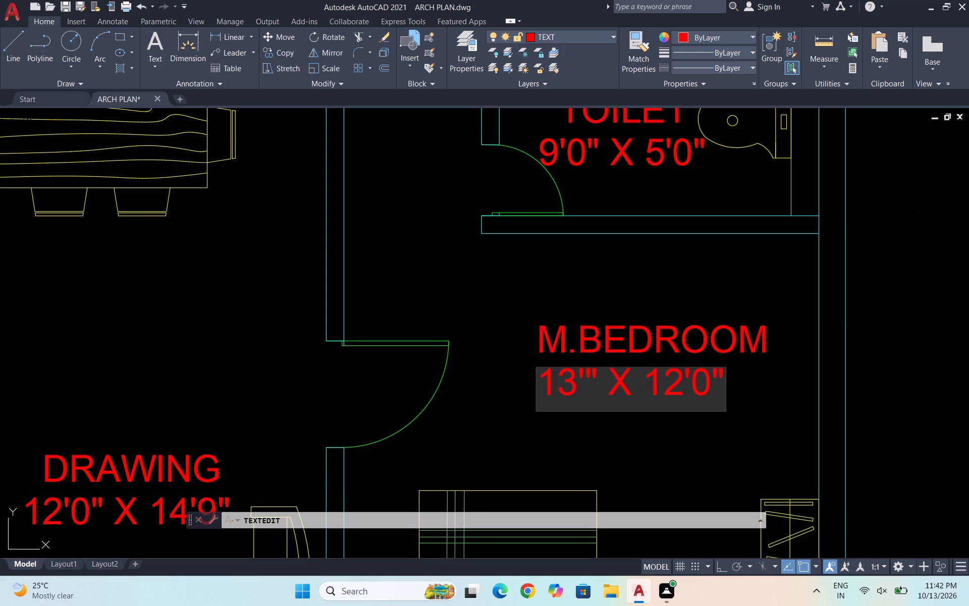
pyautogui.press('7')
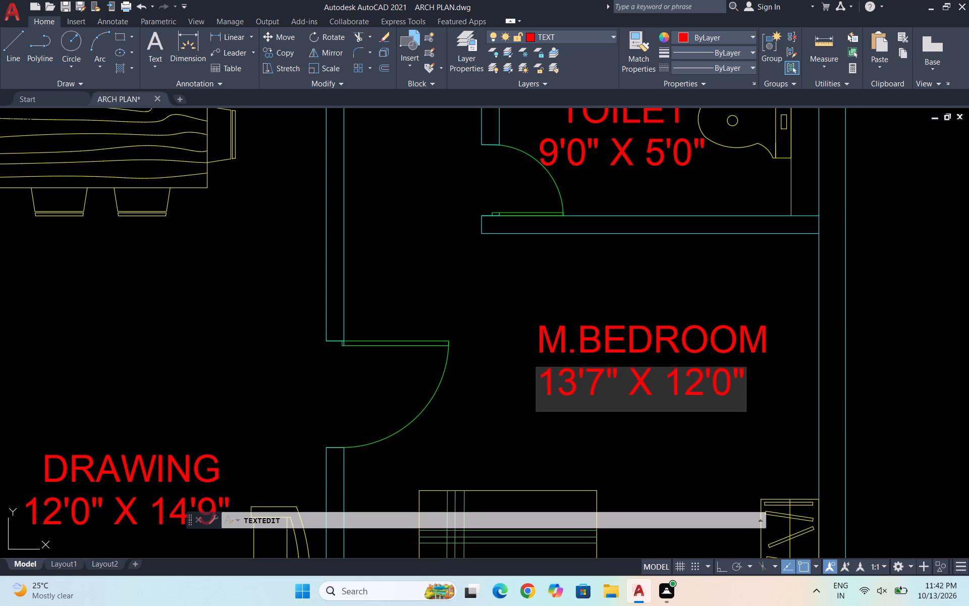
pyautogui.click(696, 393)
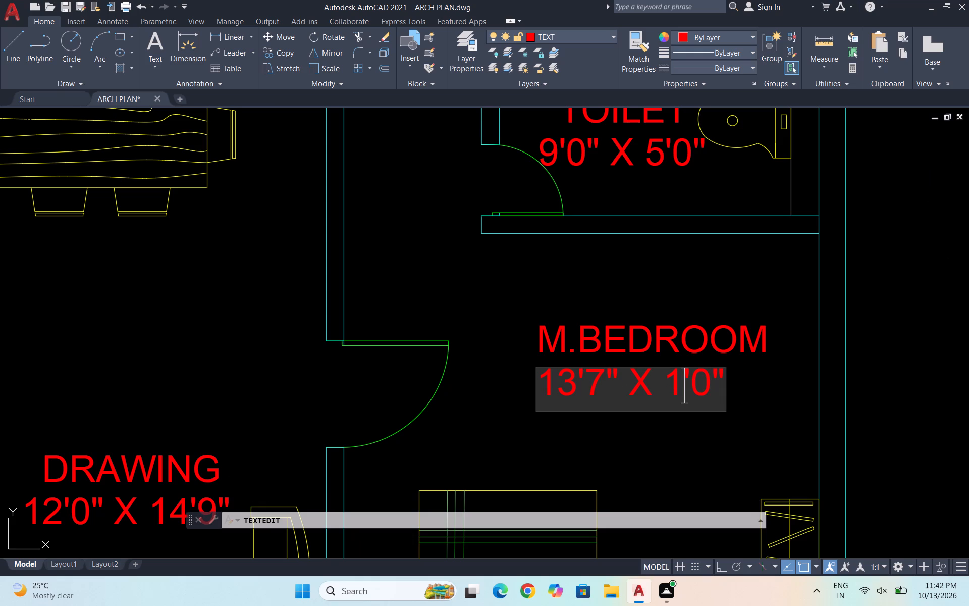
pyautogui.press('BackSpace')
pyautogui.press('4')
pyautogui.click(710, 453)
pyautogui.press('Escape')
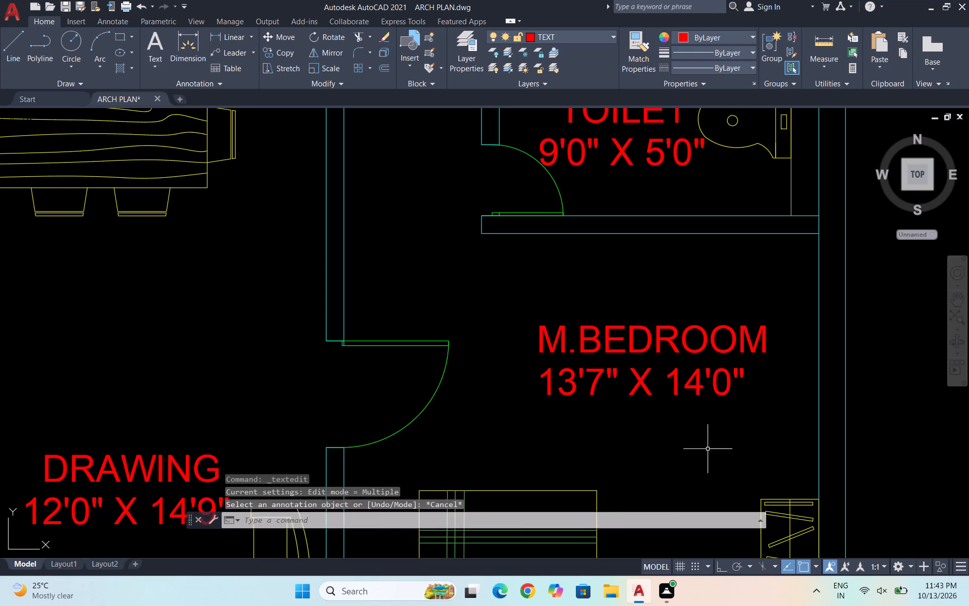
# Move all the loose furniture, fixture and door symbols beside the plan farther west, away from the building.
pyautogui.scroll(-3, 701, 389)
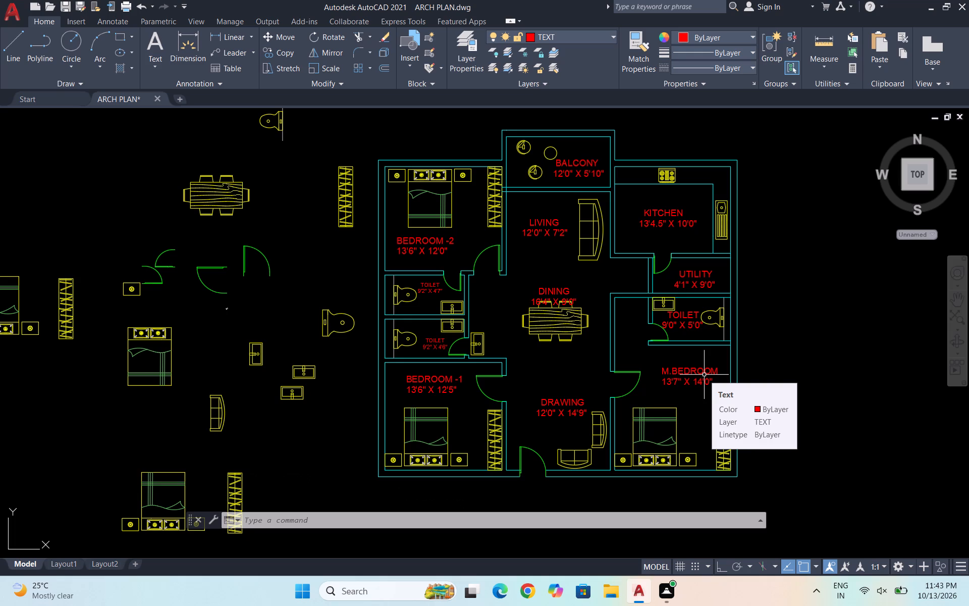
pyautogui.scroll(1, 701, 370)
pyautogui.scroll(-1, 707, 359)
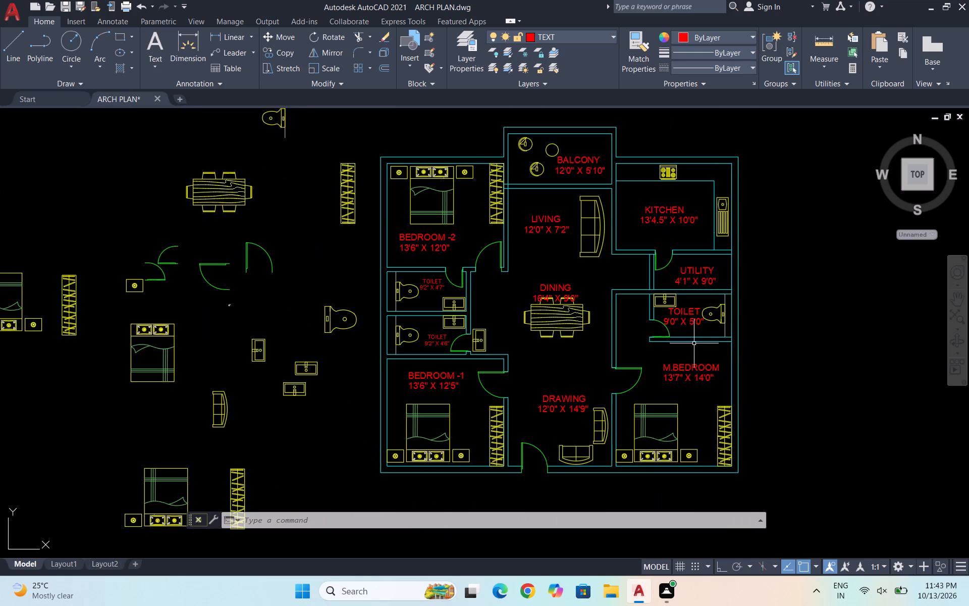
pyautogui.scroll(-1, 700, 346)
pyautogui.press('Escape')
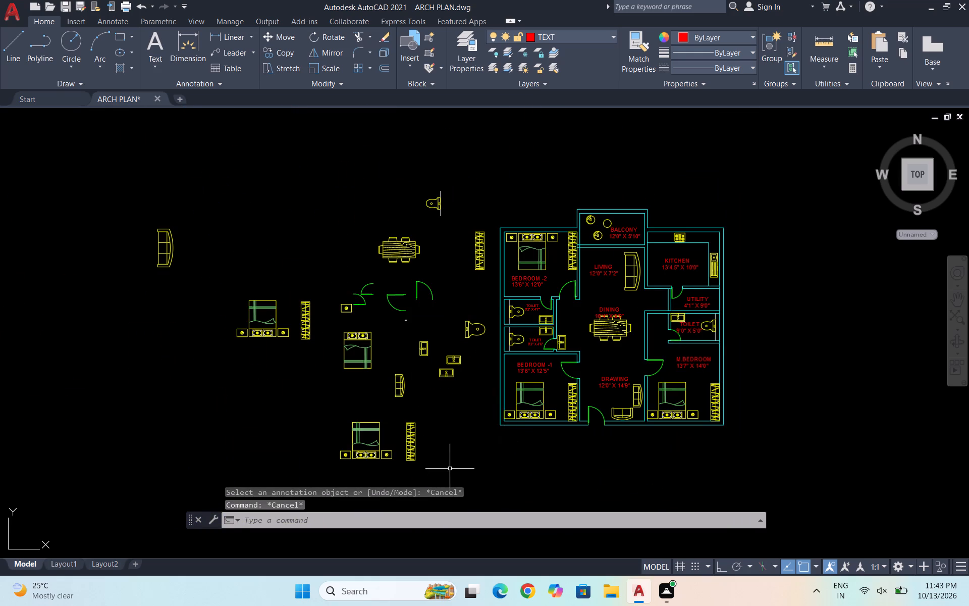
pyautogui.scroll(-1, 709, 345)
pyautogui.moveTo(571, 425); pyautogui.dragTo(561, 431)
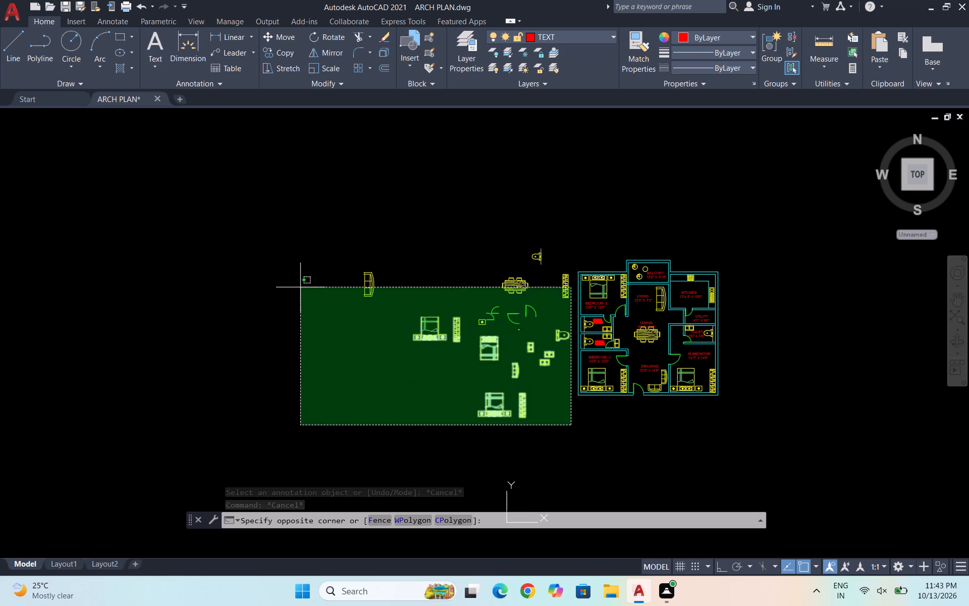
pyautogui.click(288, 215)
pyautogui.press('m')
pyautogui.press('Return')
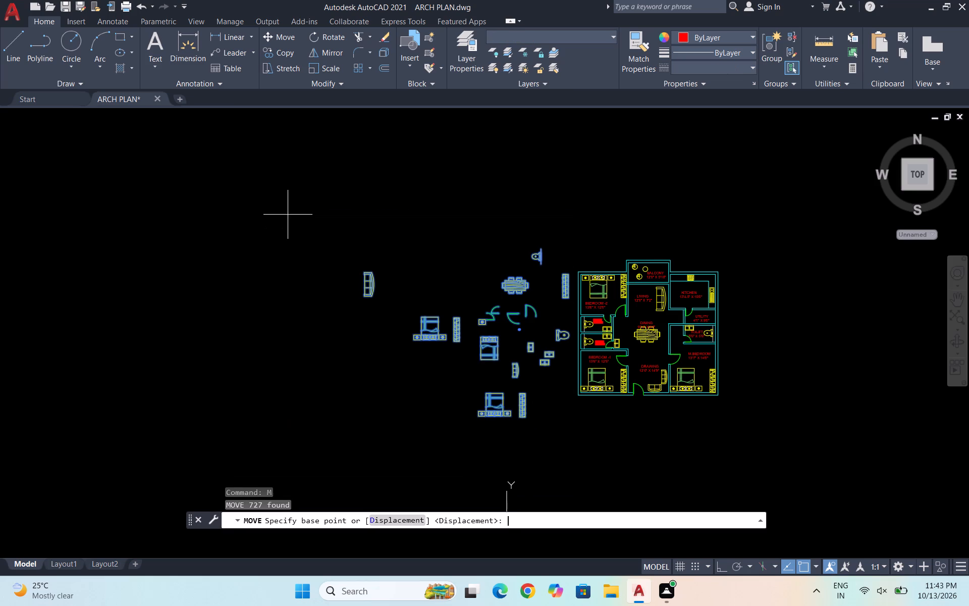
pyautogui.moveTo(514, 296); pyautogui.dragTo(508, 296)
pyautogui.click(374, 258)
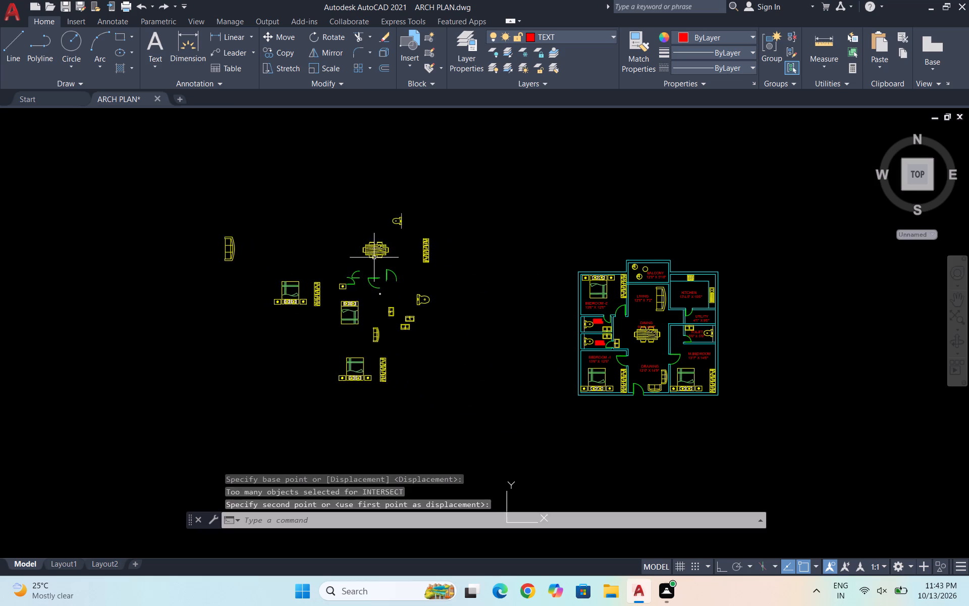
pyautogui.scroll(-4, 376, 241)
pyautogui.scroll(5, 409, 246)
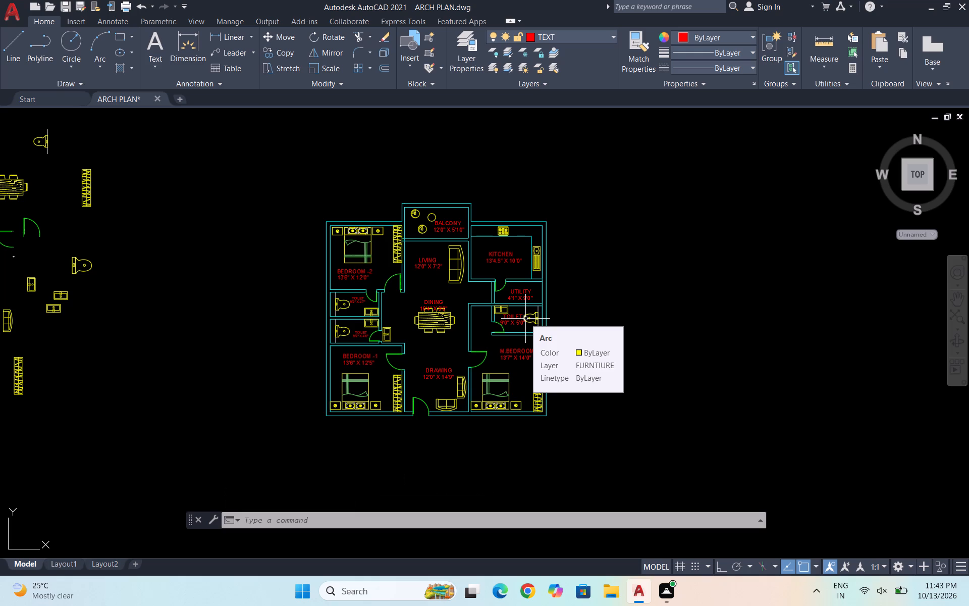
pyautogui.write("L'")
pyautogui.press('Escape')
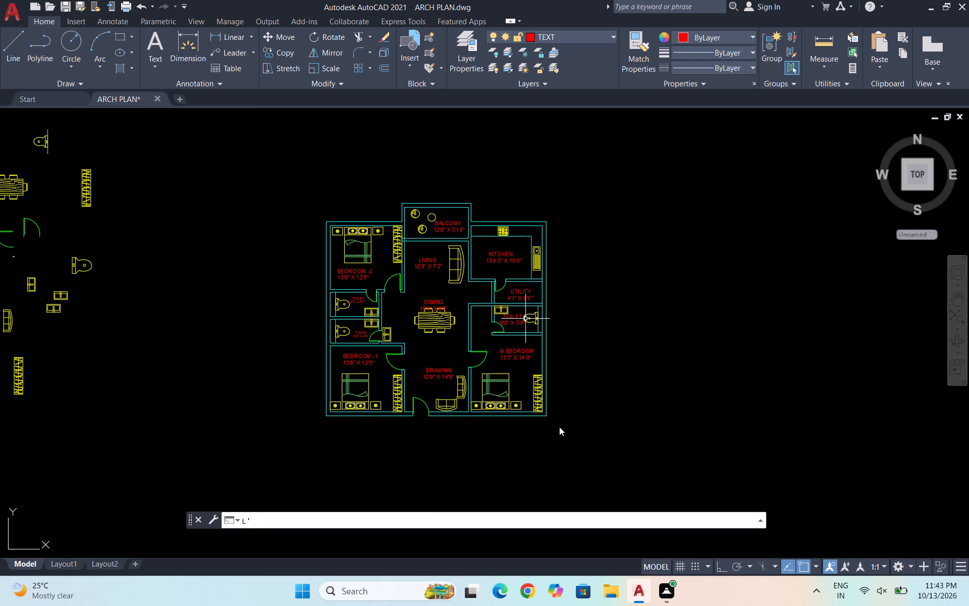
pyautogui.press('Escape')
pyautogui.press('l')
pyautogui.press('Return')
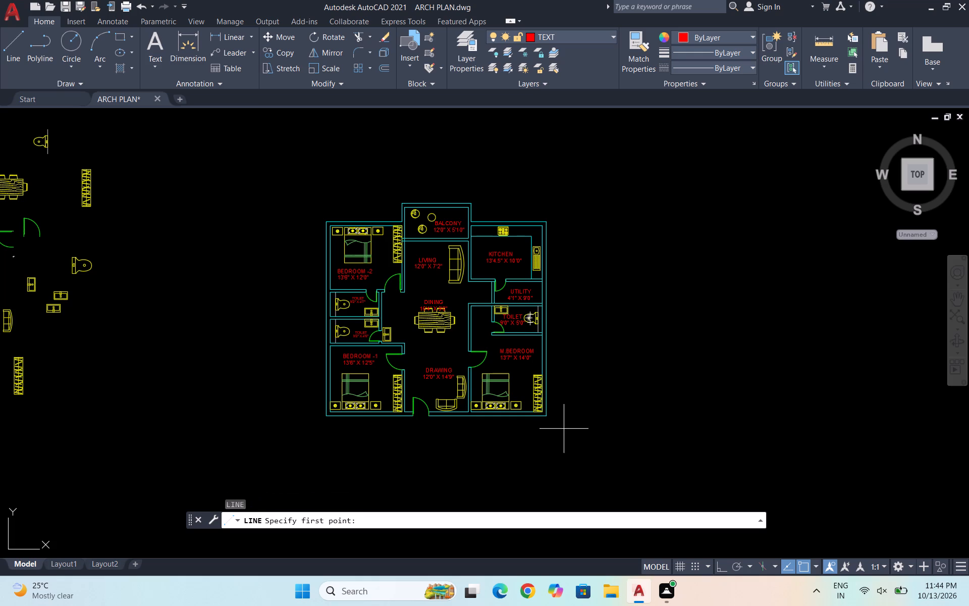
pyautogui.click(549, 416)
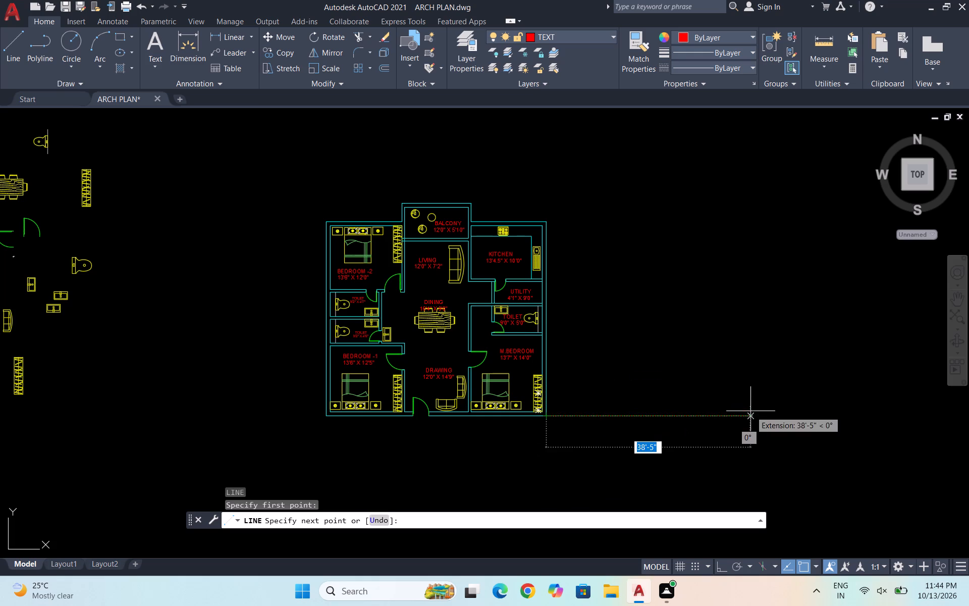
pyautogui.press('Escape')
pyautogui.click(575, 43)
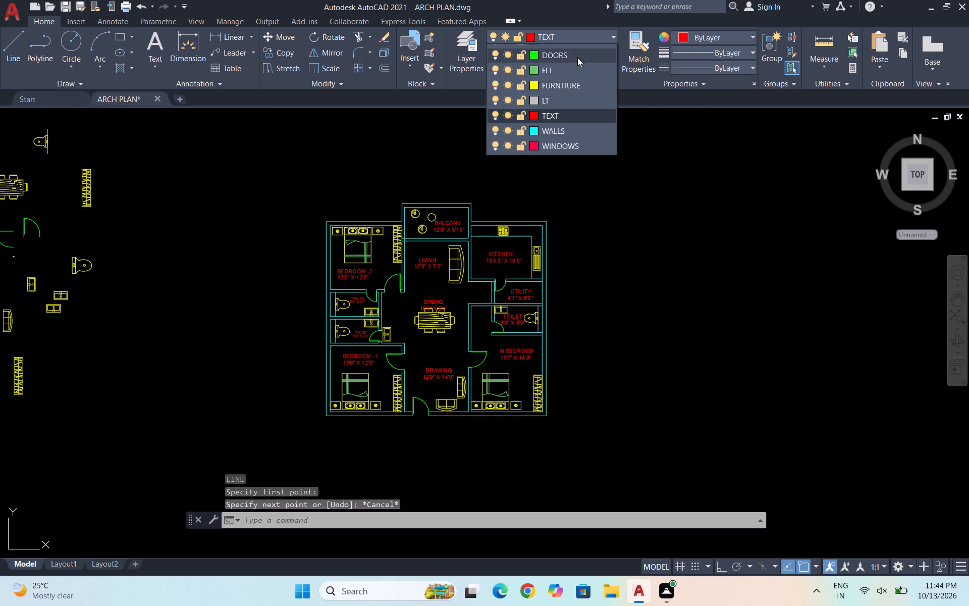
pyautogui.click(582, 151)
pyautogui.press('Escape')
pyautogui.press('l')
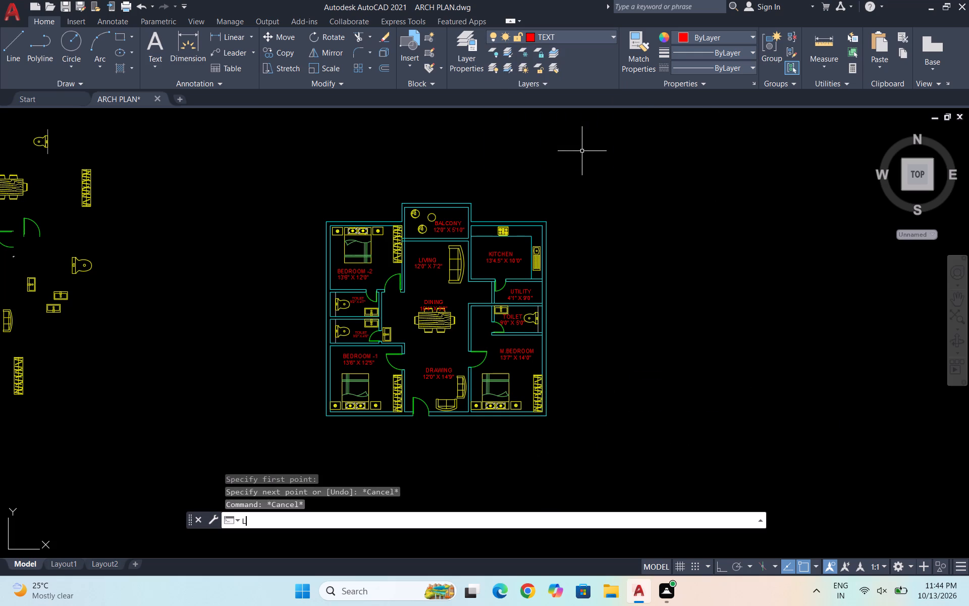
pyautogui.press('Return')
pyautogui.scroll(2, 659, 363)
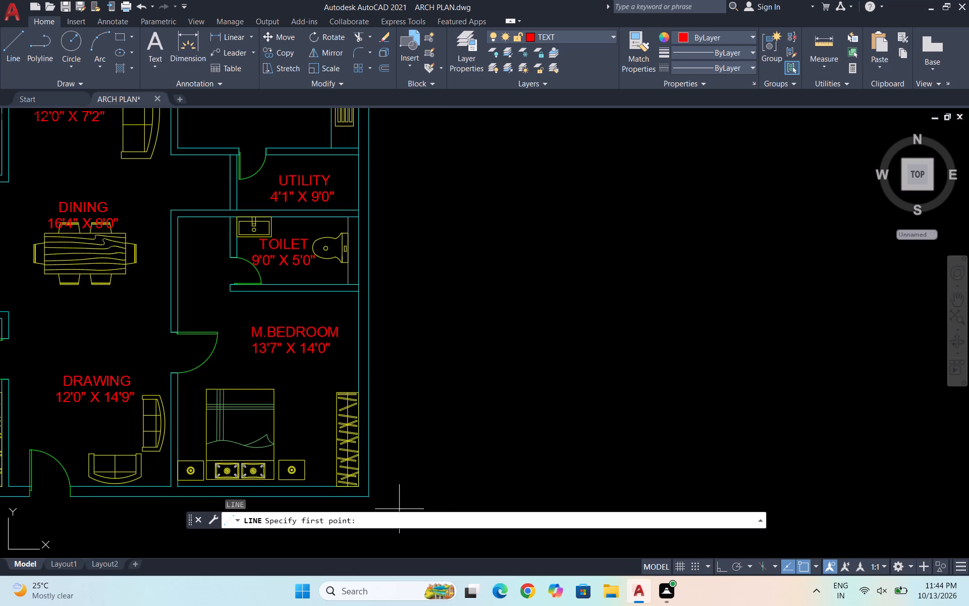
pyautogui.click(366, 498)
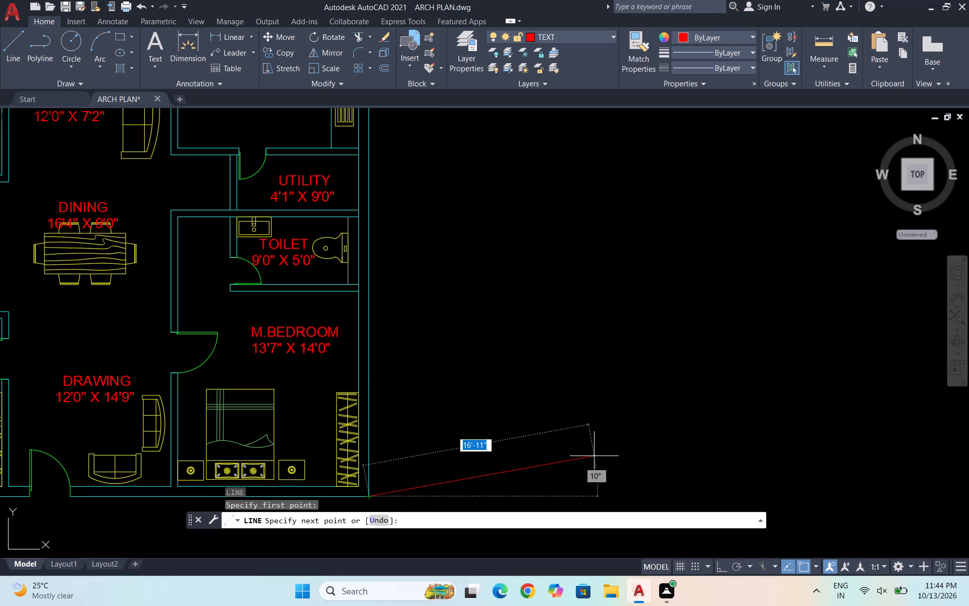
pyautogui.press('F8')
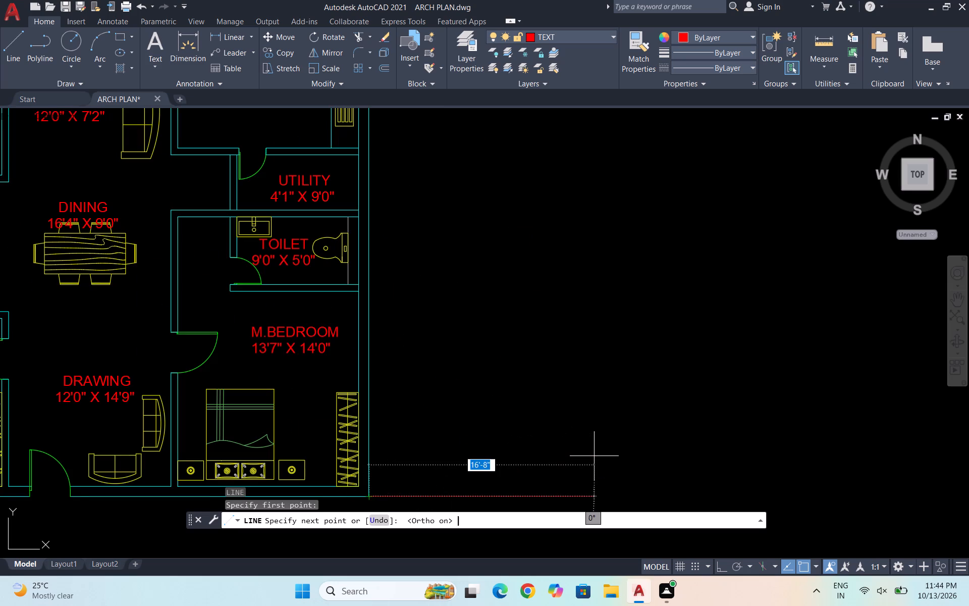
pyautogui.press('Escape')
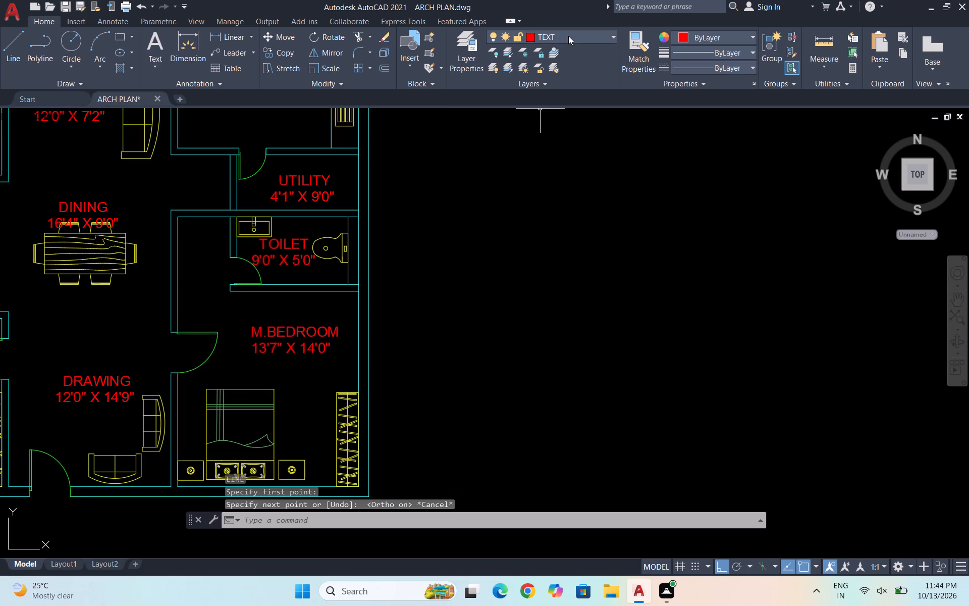
# On the WALLS layer, draw a 6' horizontal line eastward from the building's outer southeast corner beside M.BEDROOM.
pyautogui.click(569, 36)
pyautogui.click(583, 149)
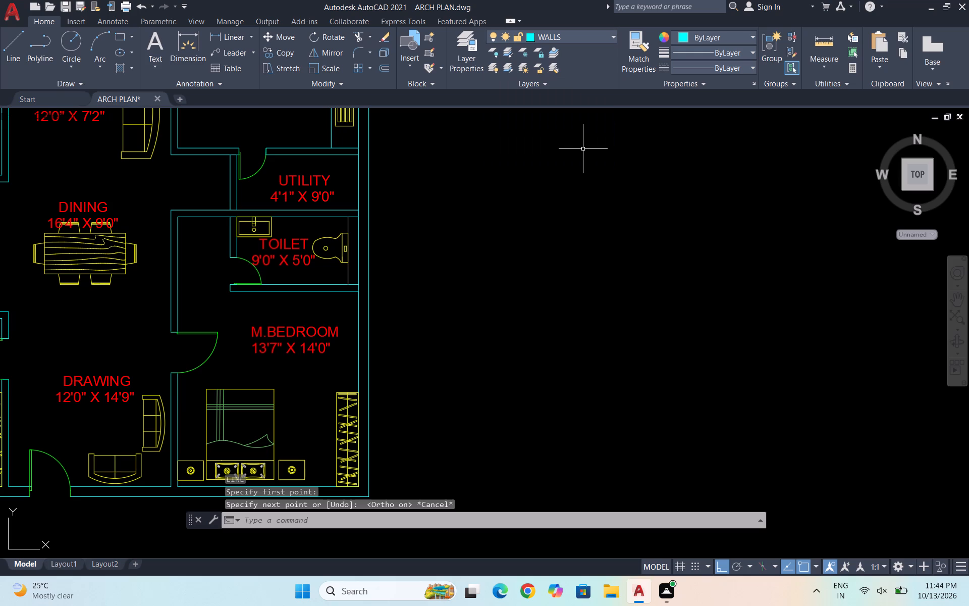
pyautogui.press('F8')
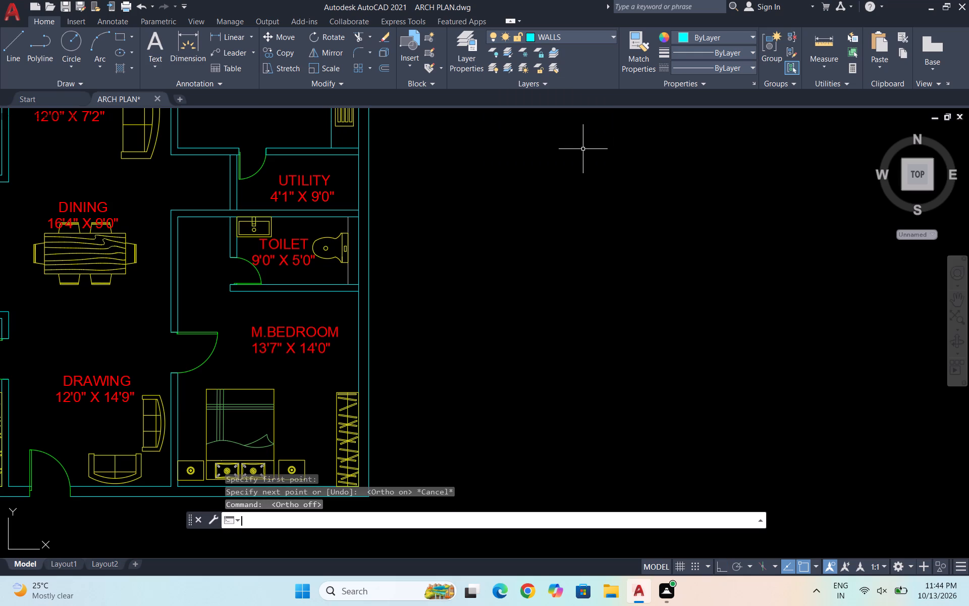
pyautogui.press('l')
pyautogui.press('Return')
pyautogui.scroll(-2, 575, 165)
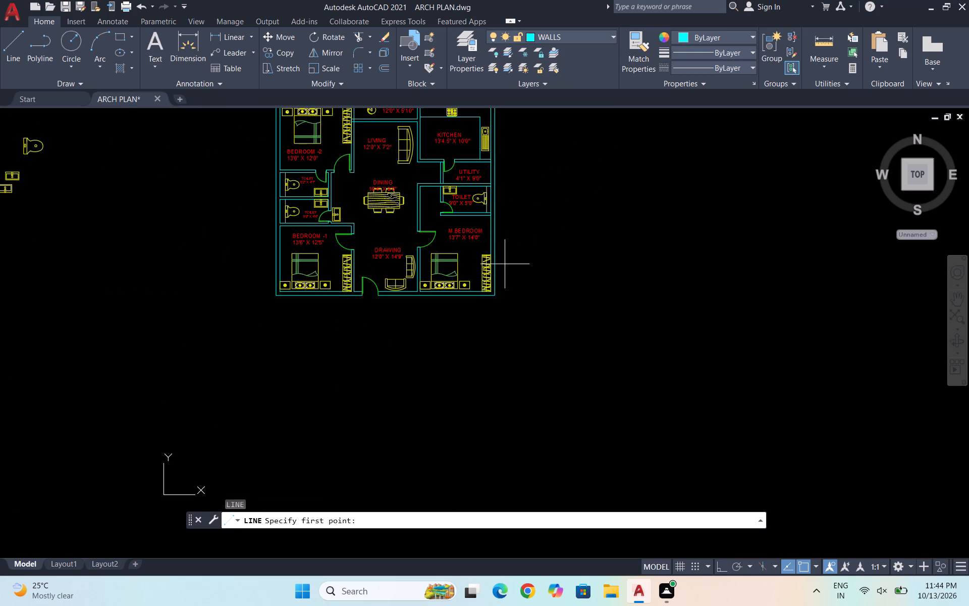
pyautogui.press('l')
pyautogui.press('Return')
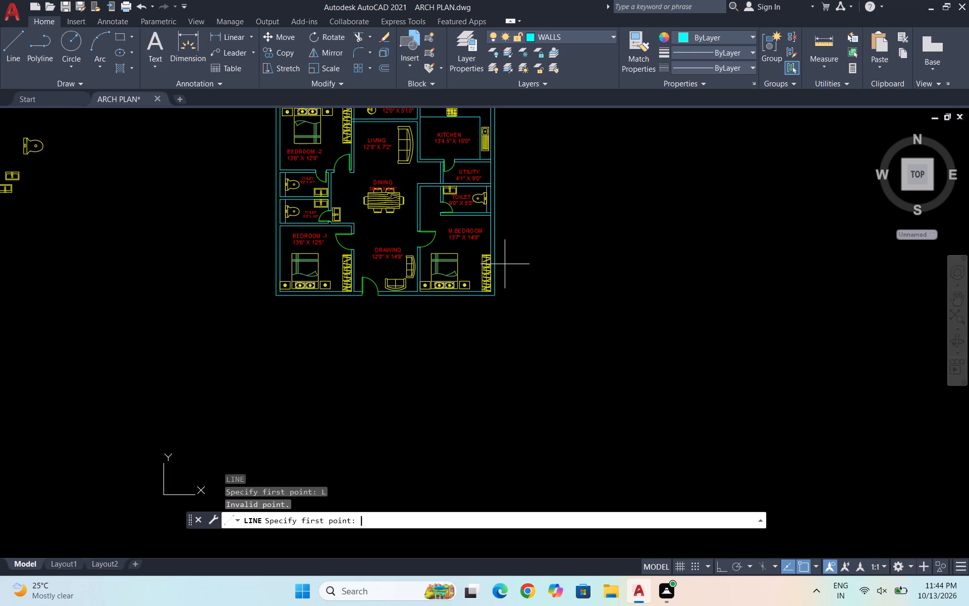
pyautogui.scroll(4, 523, 293)
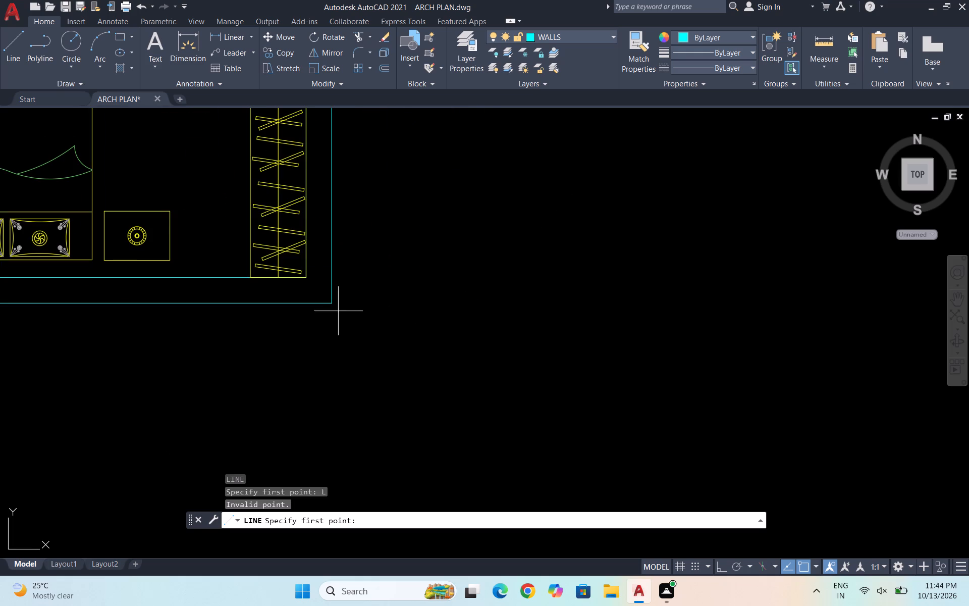
pyautogui.click(332, 305)
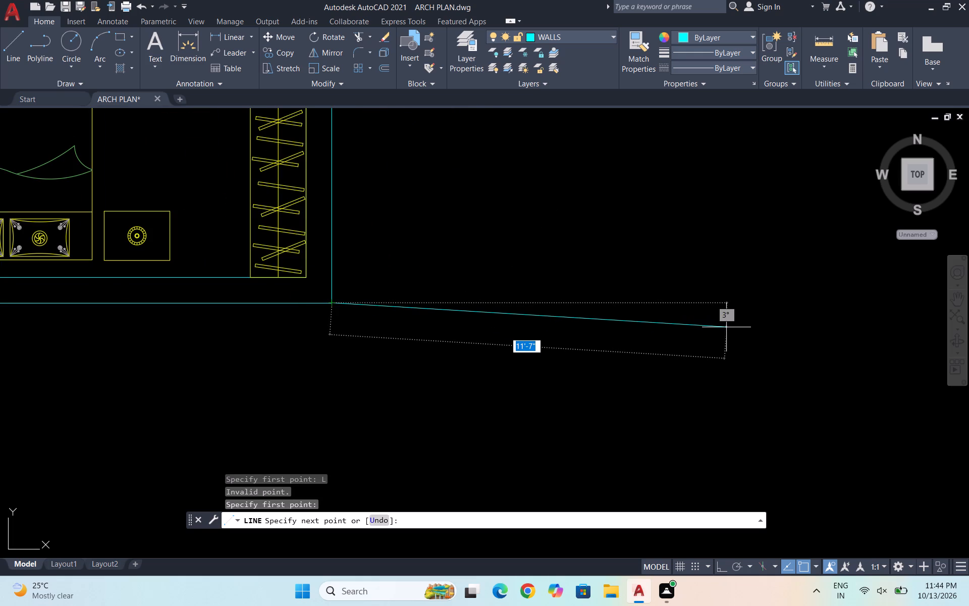
pyautogui.press('F8')
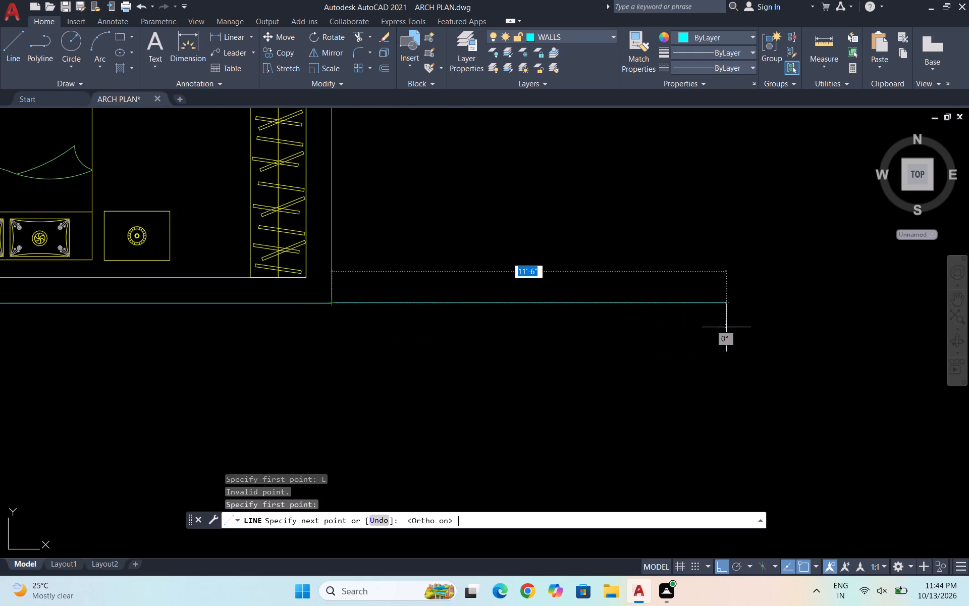
pyautogui.write("6'")
pyautogui.press('Return')
pyautogui.press('Return')
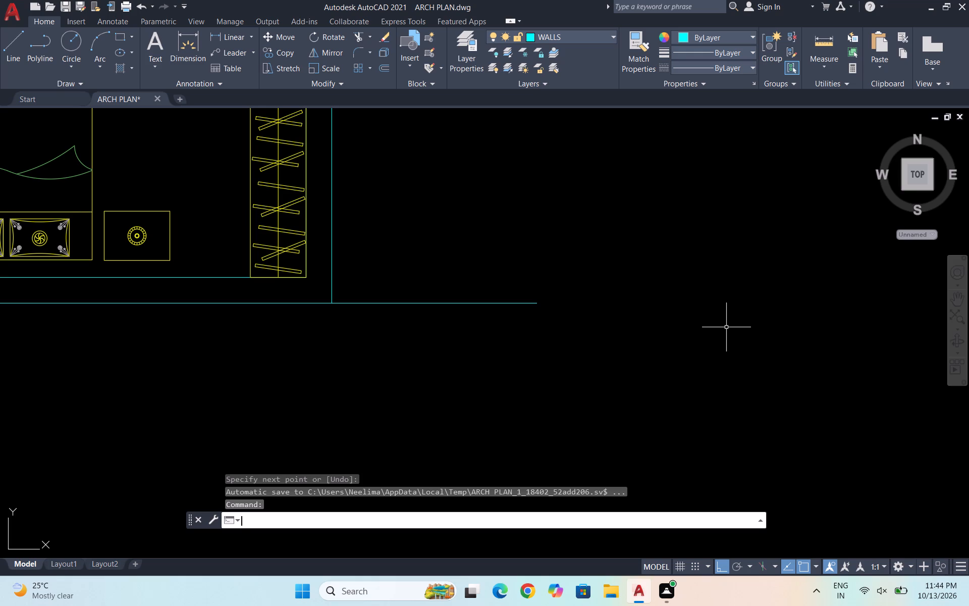
# Copy the building's outer east wall line from its southern corner to the east end of the 6' line.
pyautogui.scroll(-3, 661, 288)
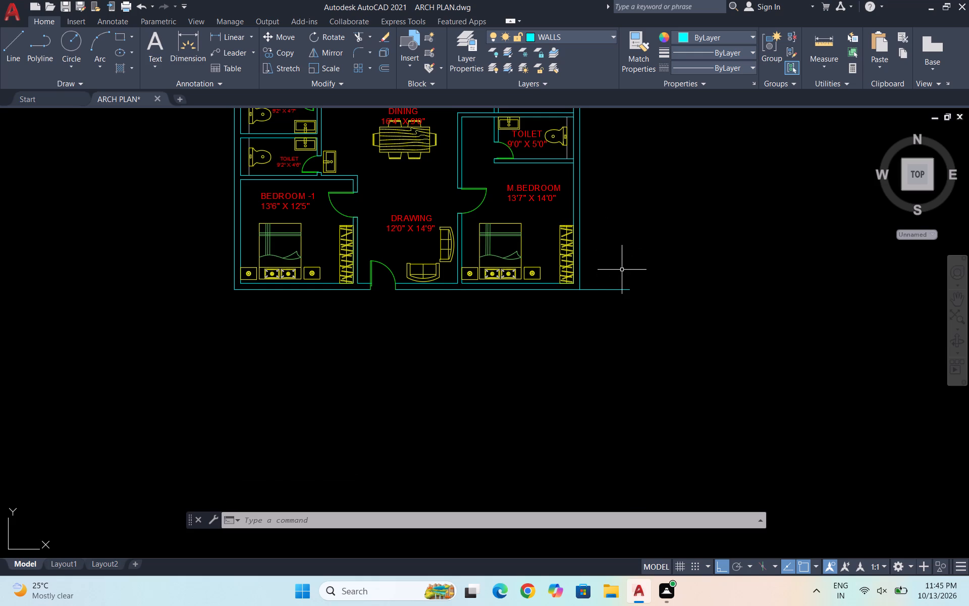
pyautogui.click(578, 228)
pyautogui.write('CO')
pyautogui.press('Return')
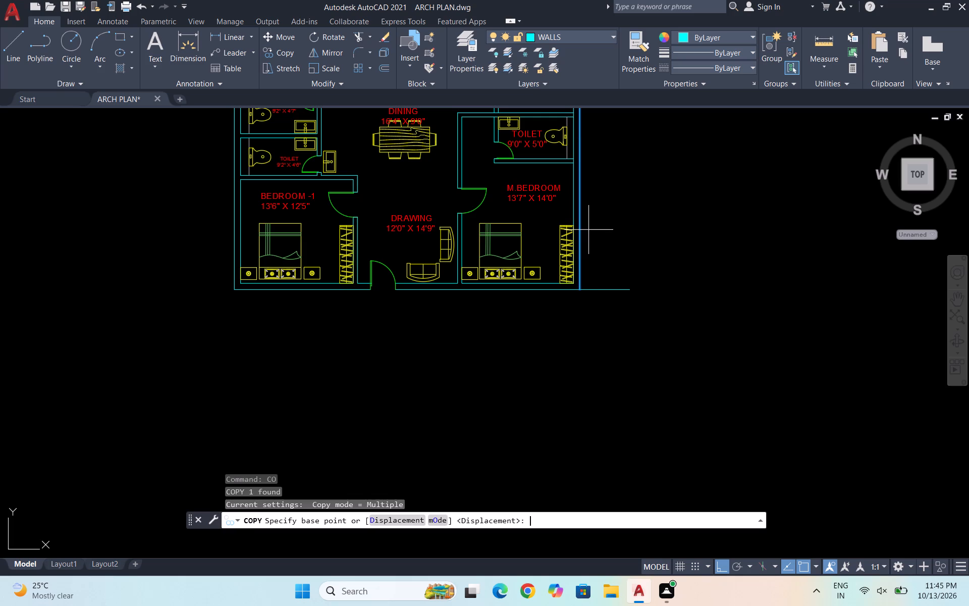
pyautogui.click(583, 291)
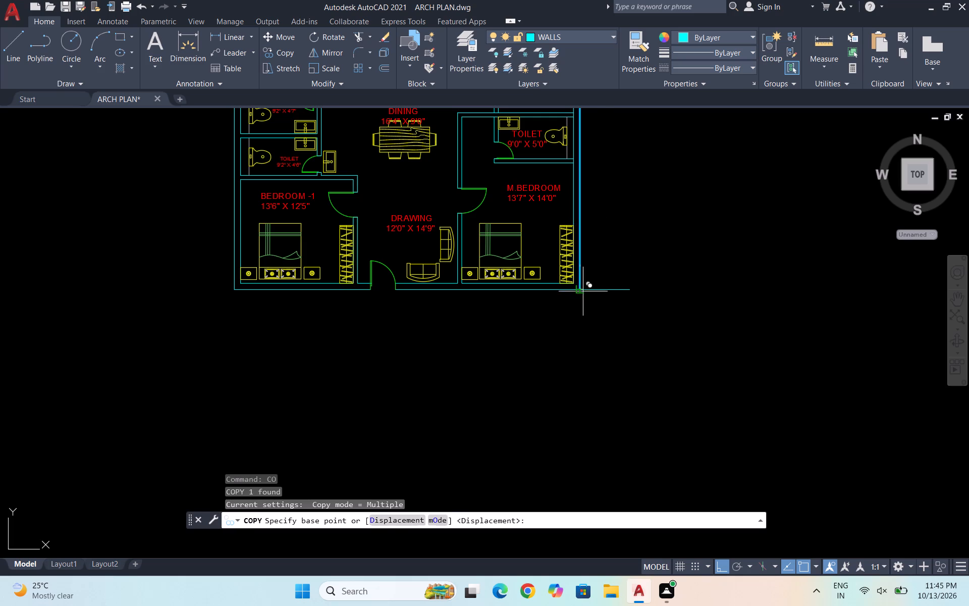
pyautogui.click(625, 288)
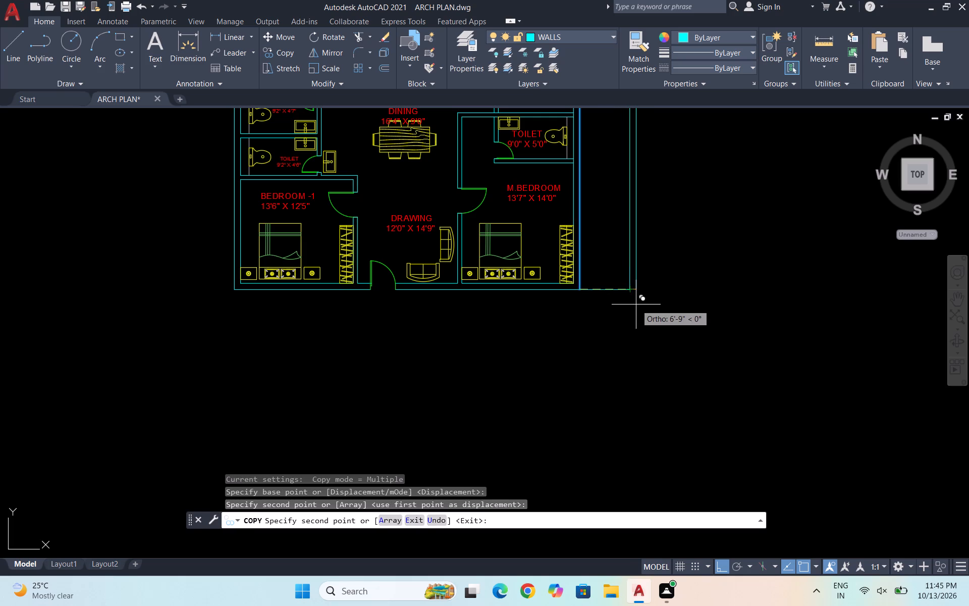
pyautogui.press('Escape')
# Offset the copied vertical line 9" outward to the east, away from the building.
pyautogui.scroll(-3, 624, 254)
pyautogui.scroll(3, 626, 217)
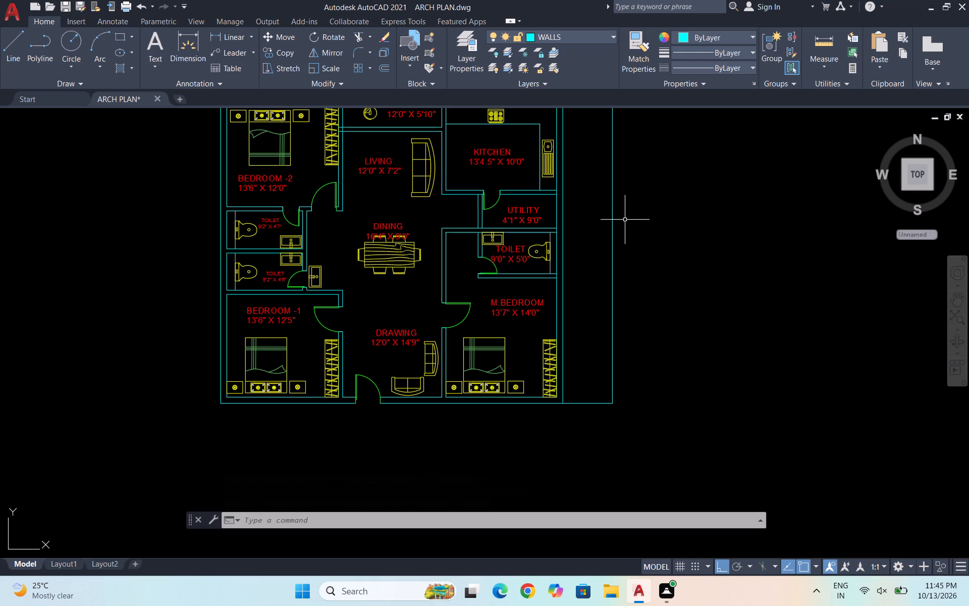
pyautogui.scroll(-1, 622, 226)
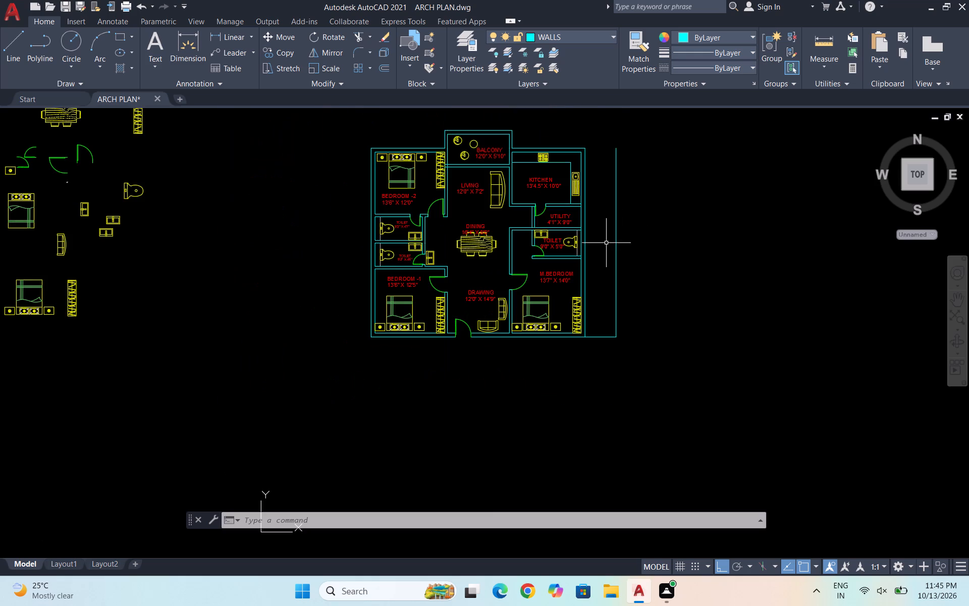
pyautogui.scroll(1, 604, 244)
pyautogui.click(655, 255)
pyautogui.click(611, 239)
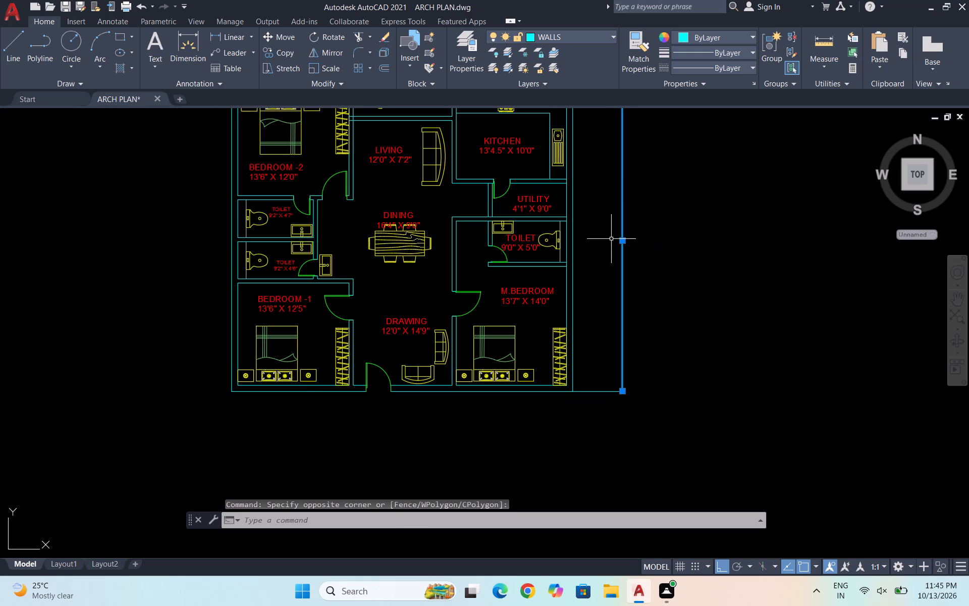
pyautogui.write('OI')
pyautogui.press('BackSpace')
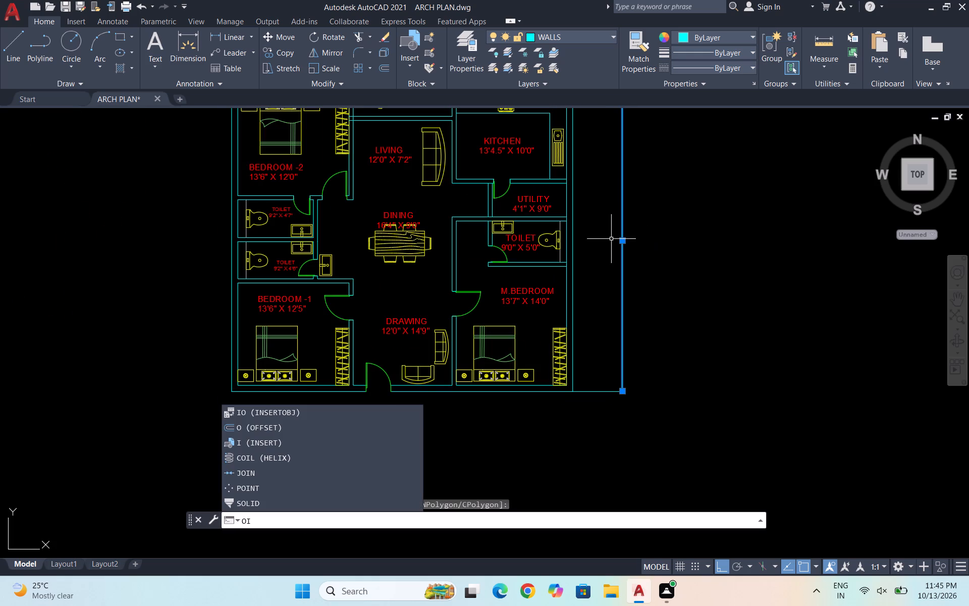
pyautogui.press('Return')
pyautogui.write('9"')
pyautogui.press('Return')
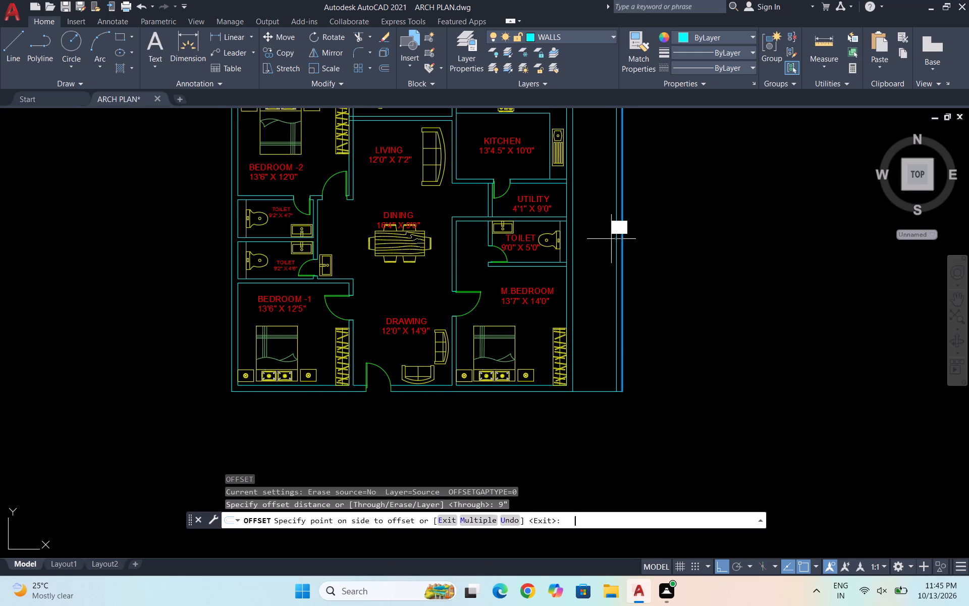
pyautogui.click(730, 279)
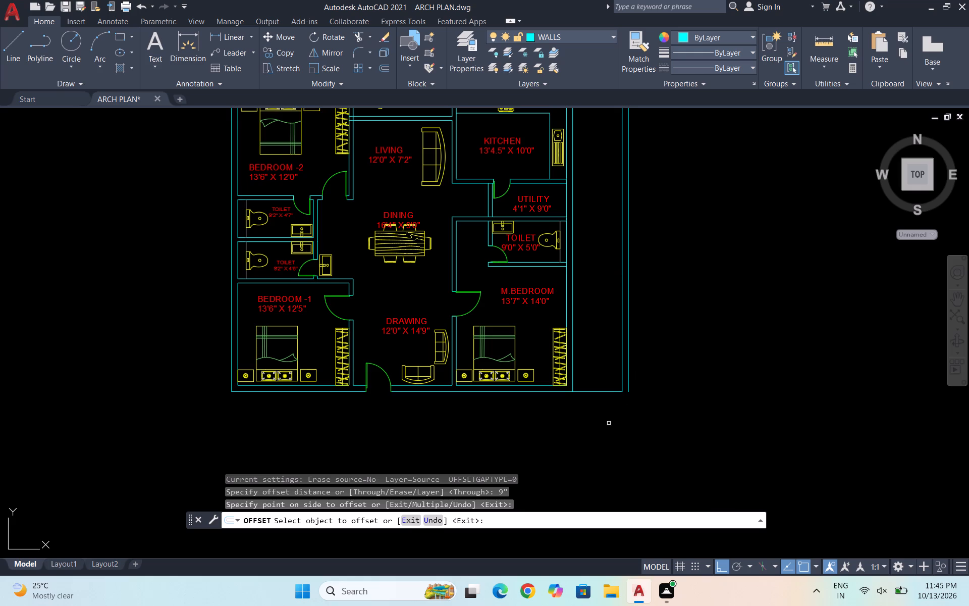
pyautogui.press('Escape')
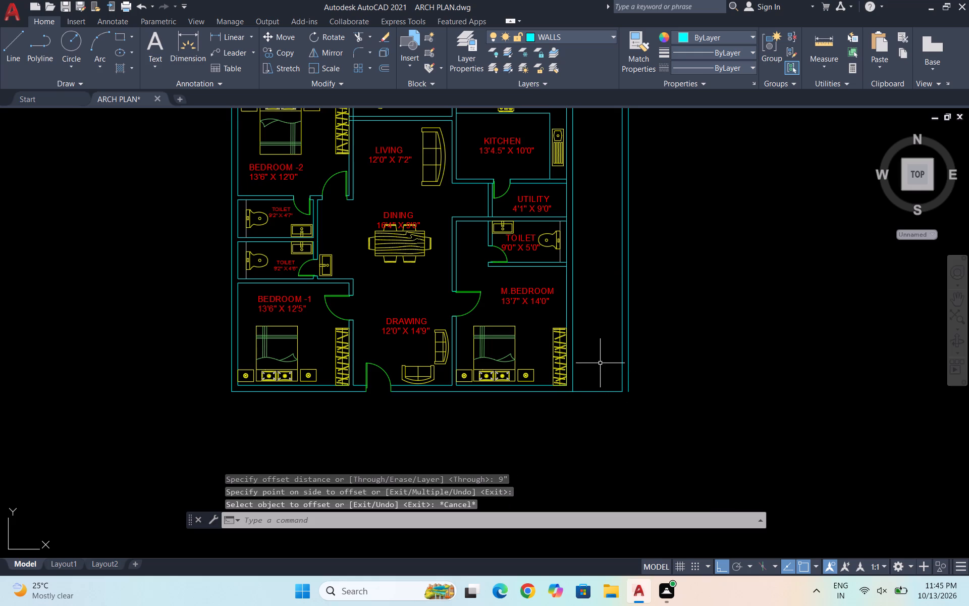
# Extend the 6' horizontal line east to meet the outermost vertical line.
pyautogui.press('e')
pyautogui.press('x')
pyautogui.press('Return')
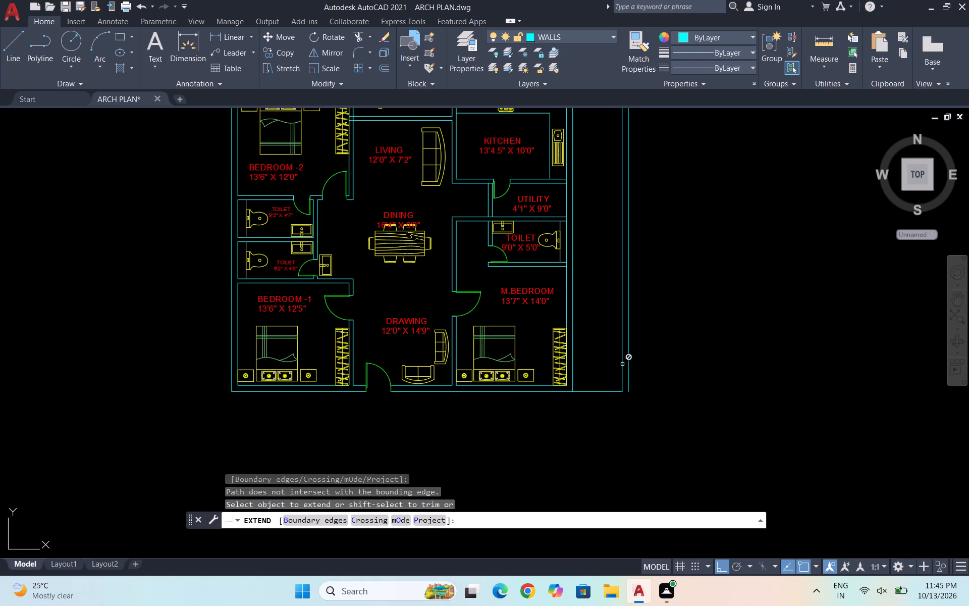
pyautogui.click(603, 388)
pyautogui.click(603, 398)
pyautogui.press('Escape')
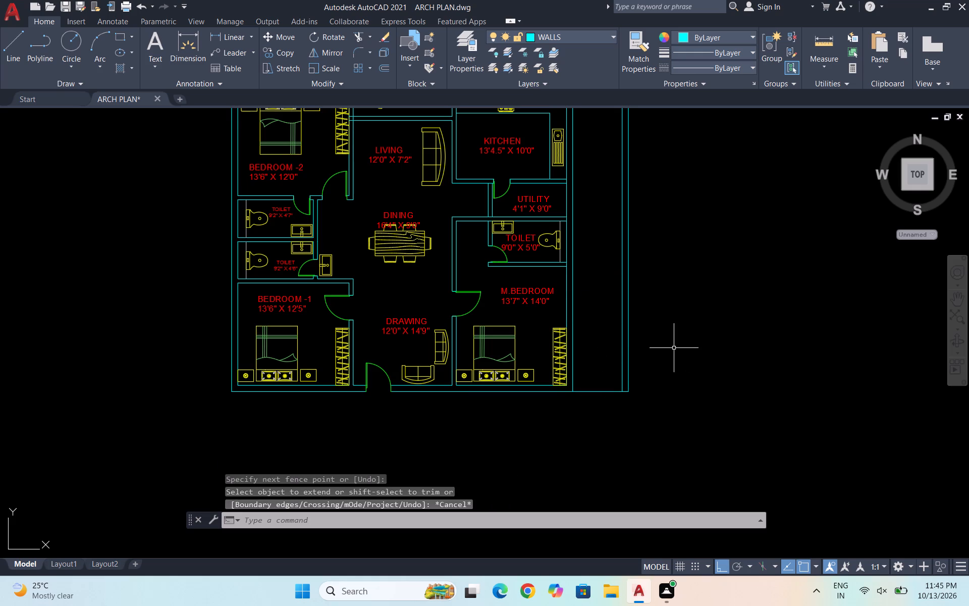
# Offset the extended horizontal line at the south end 9" northward, into the new strip.
pyautogui.scroll(-1, 674, 348)
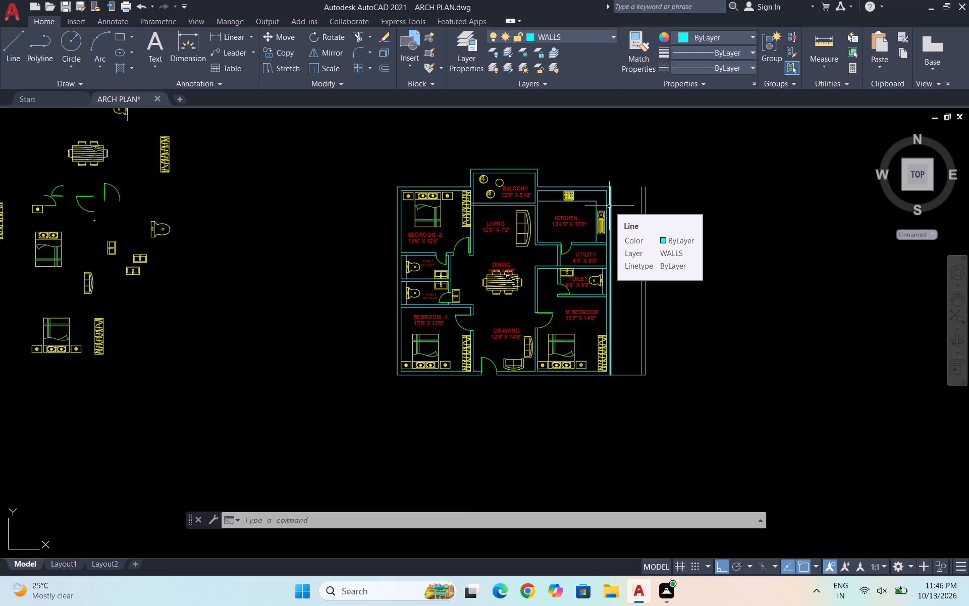
pyautogui.press('Escape')
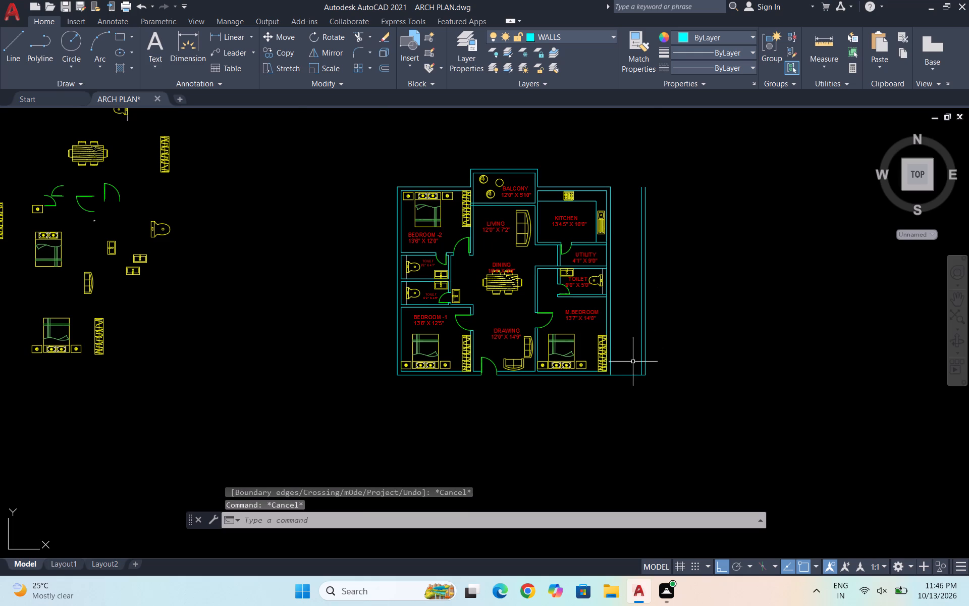
pyautogui.scroll(2, 628, 373)
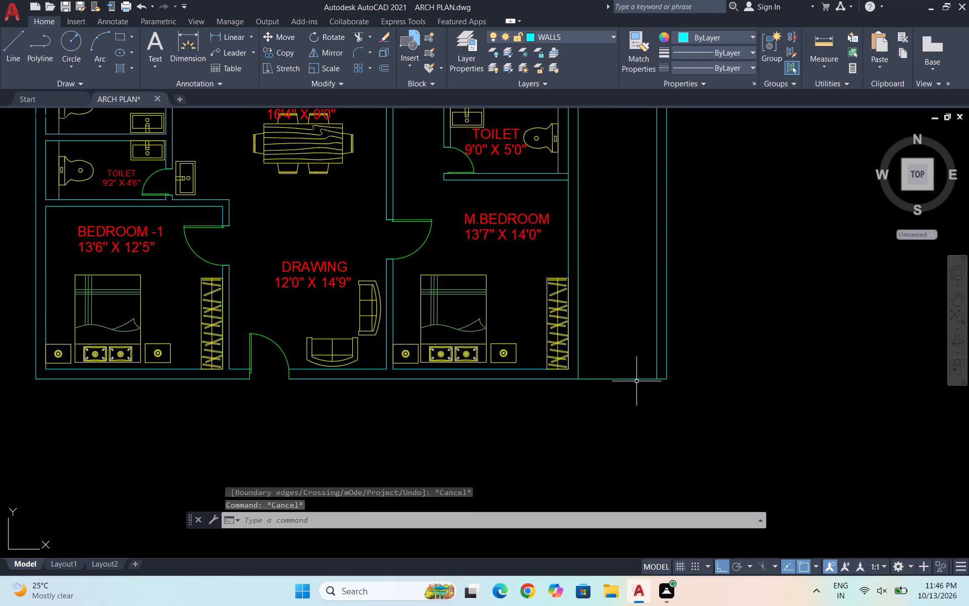
pyautogui.click(636, 379)
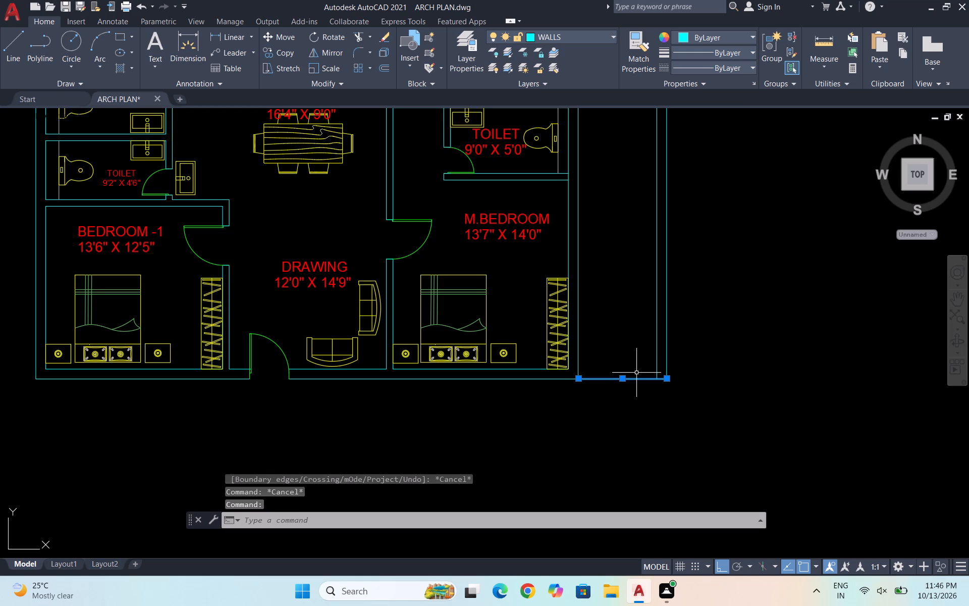
pyautogui.press('o')
pyautogui.press('Return')
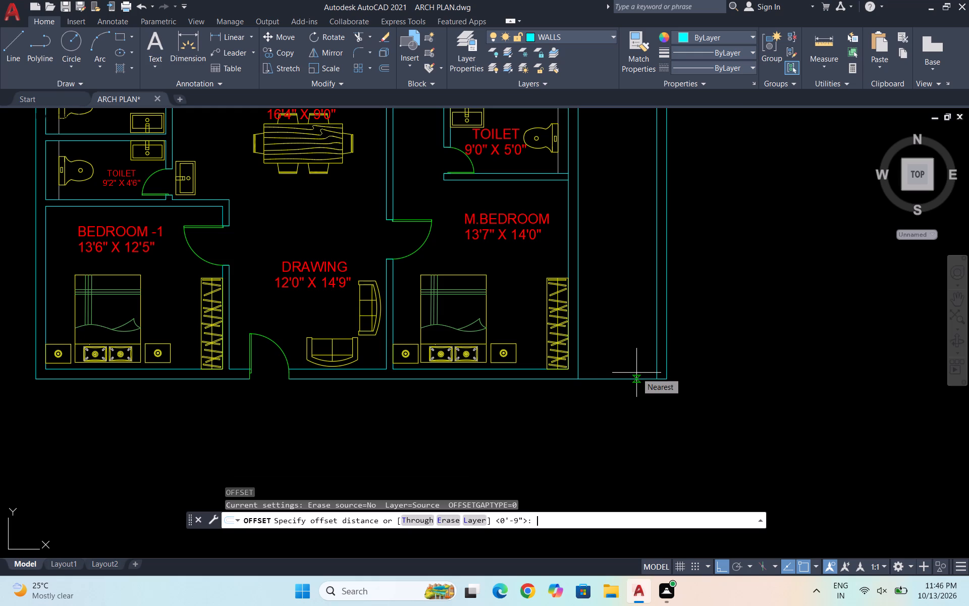
pyautogui.press('9')
pyautogui.hotkey('shift', '"')
pyautogui.press('Return')
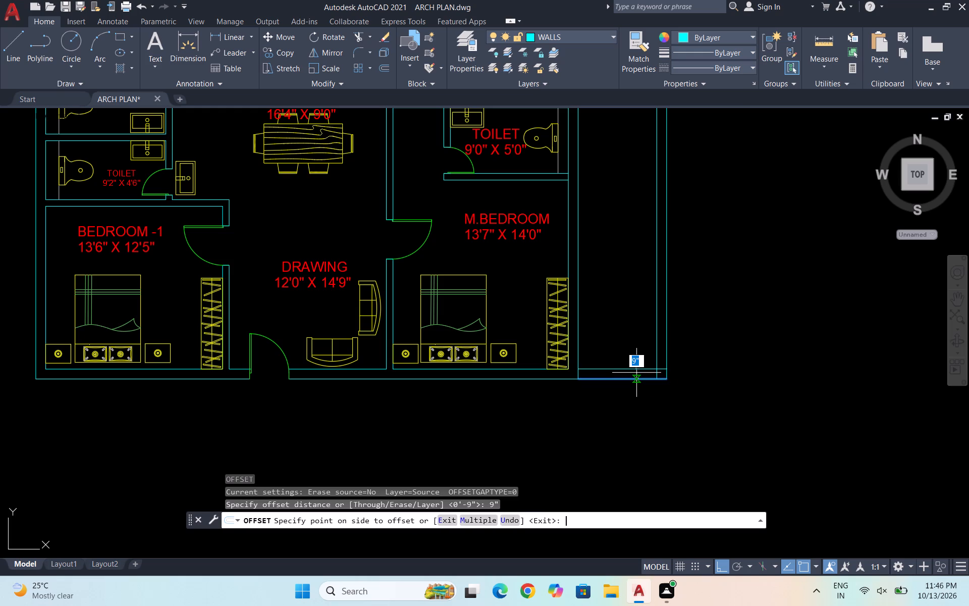
pyautogui.click(637, 373)
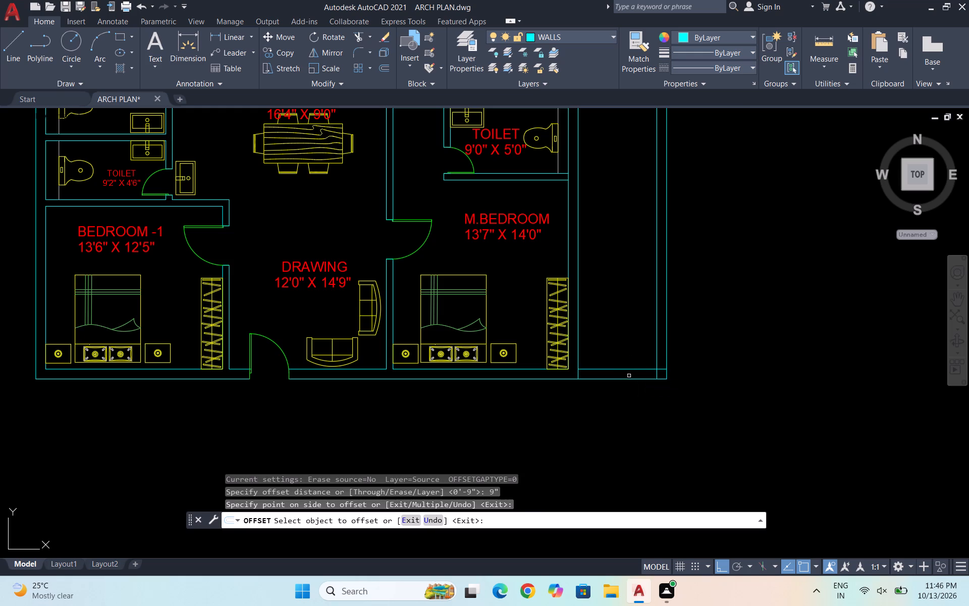
# Offset the south wall's inner line 6' northward within the east strip.
pyautogui.click(623, 369)
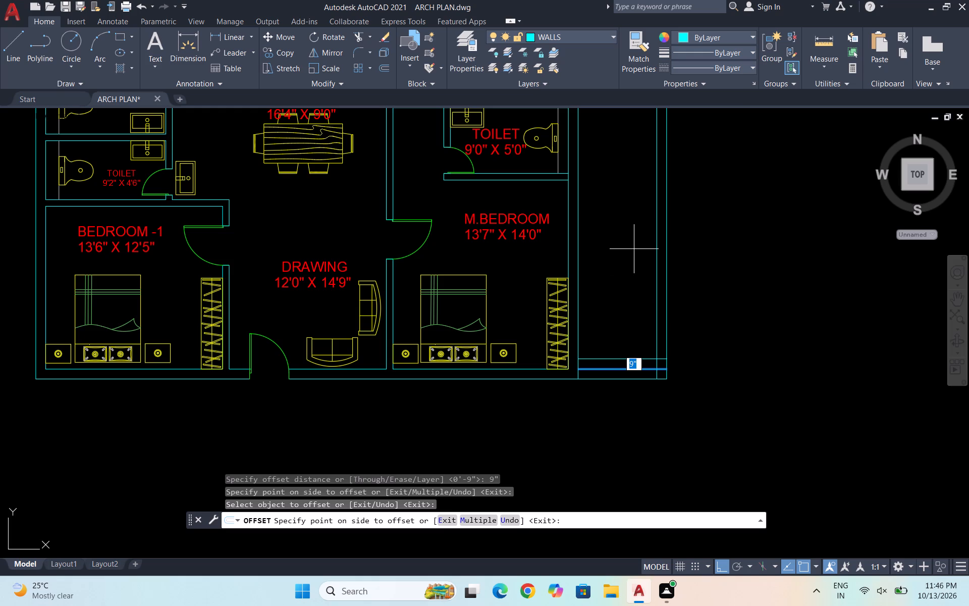
pyautogui.press('6')
pyautogui.press("'")
pyautogui.press('Return')
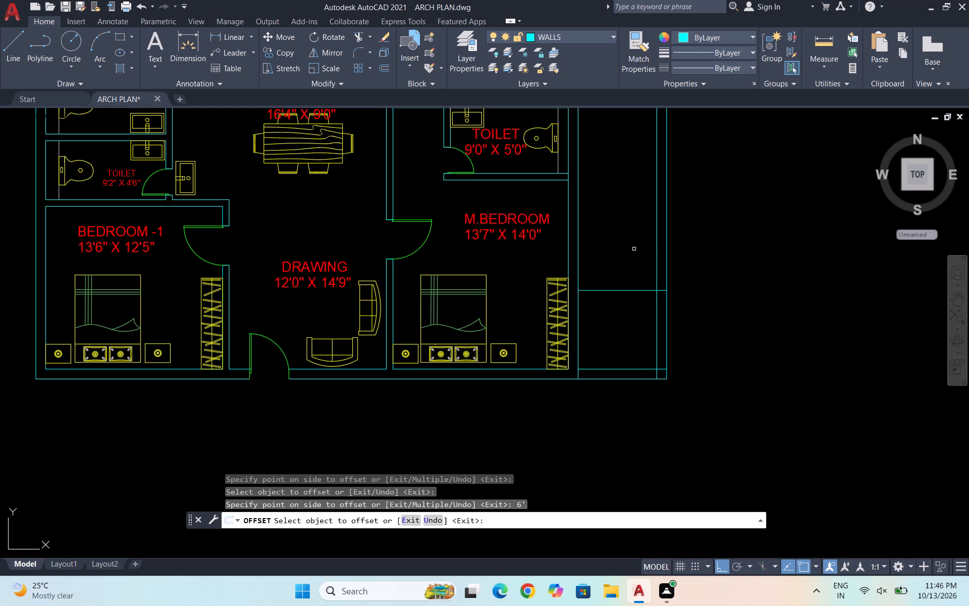
# Offset the new horizontal line 9" northward to form the cross wall north of the 6' square bay.
pyautogui.click(621, 293)
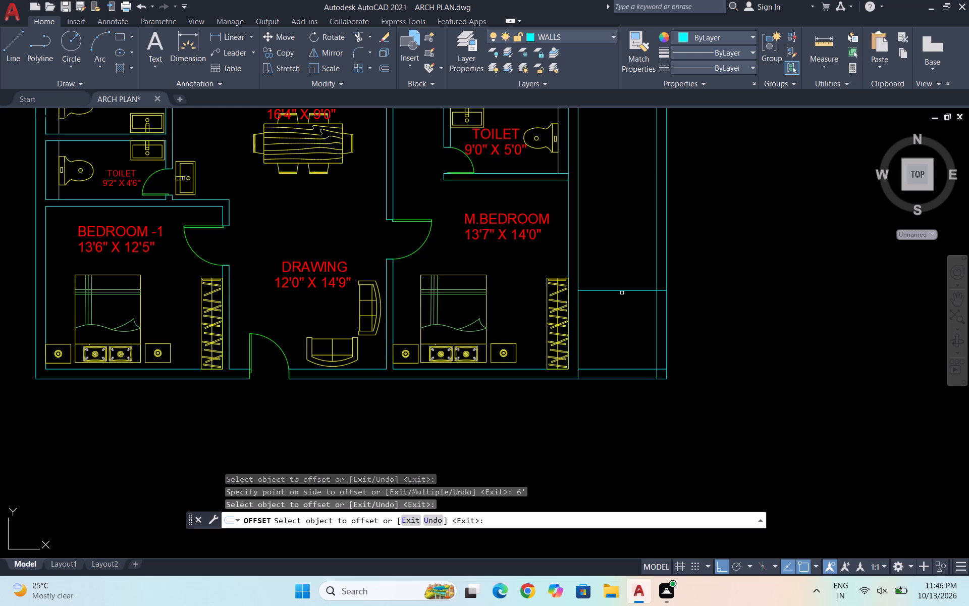
pyautogui.click(626, 290)
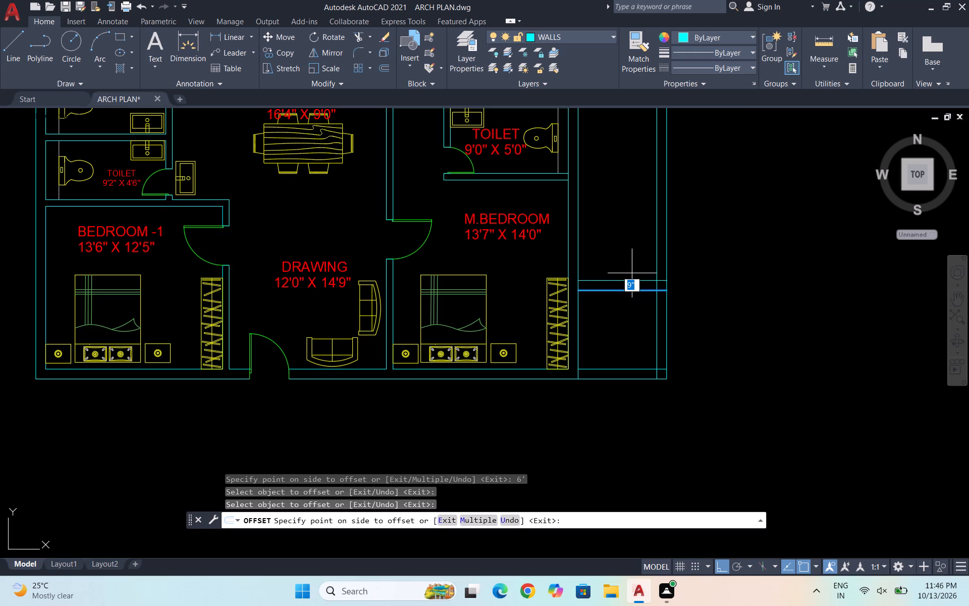
pyautogui.write('9"')
pyautogui.press('Return')
pyautogui.press('Return')
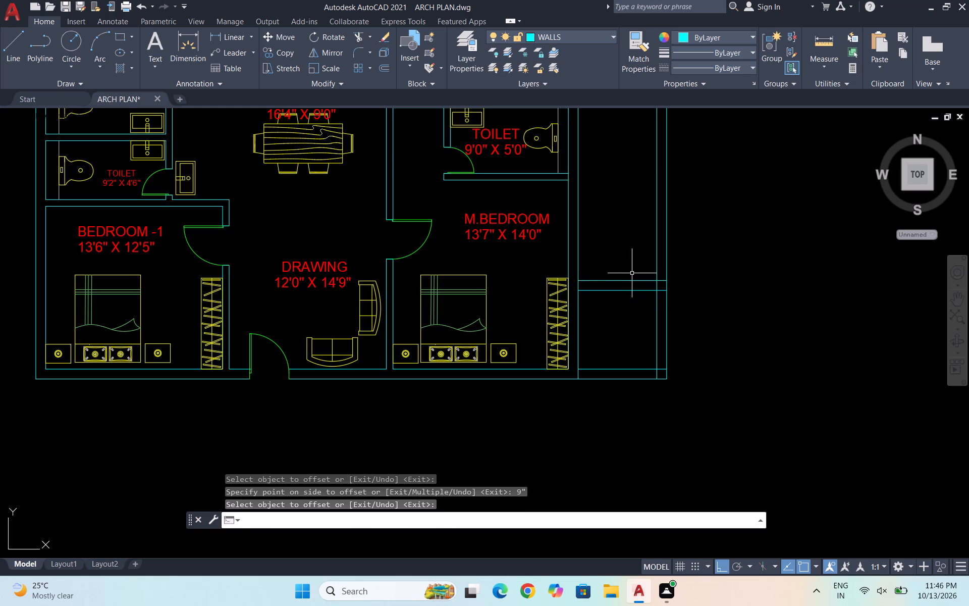
pyautogui.press('Escape')
# Draw a line closing the strip's north end, from the building's outer northeast corner to the outermost east wall line.
pyautogui.scroll(-4, 632, 268)
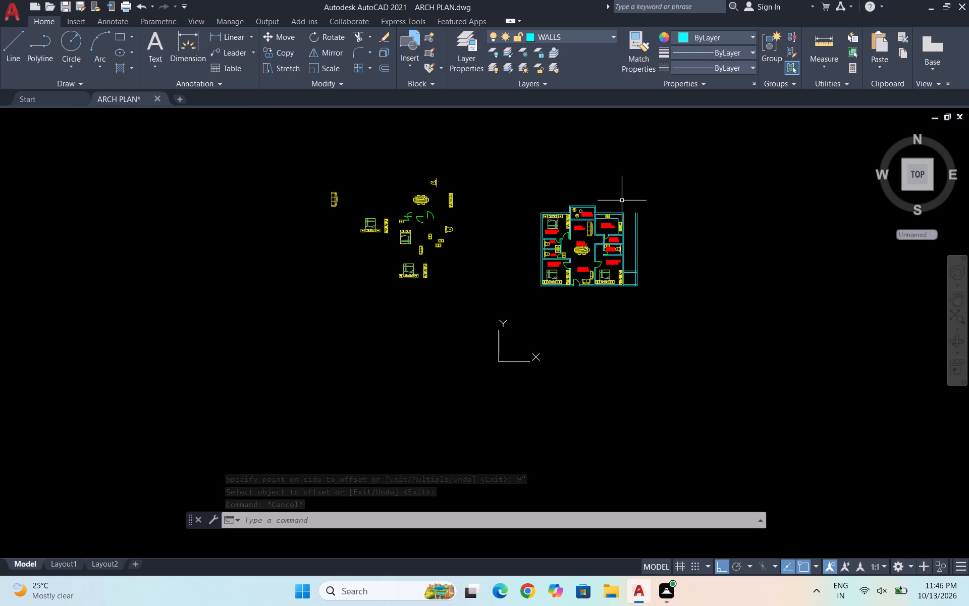
pyautogui.scroll(5, 625, 213)
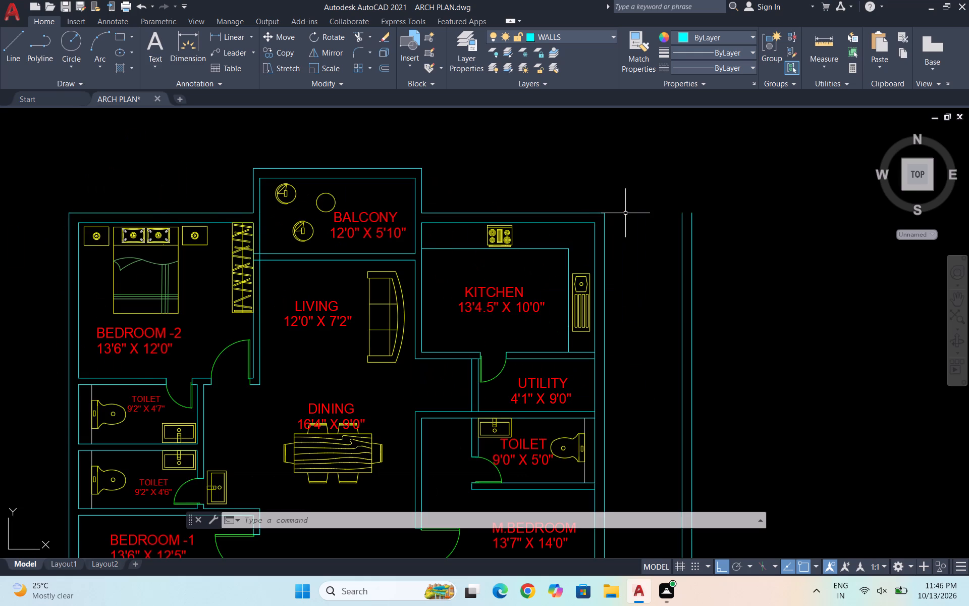
pyautogui.press('l')
pyautogui.press('Return')
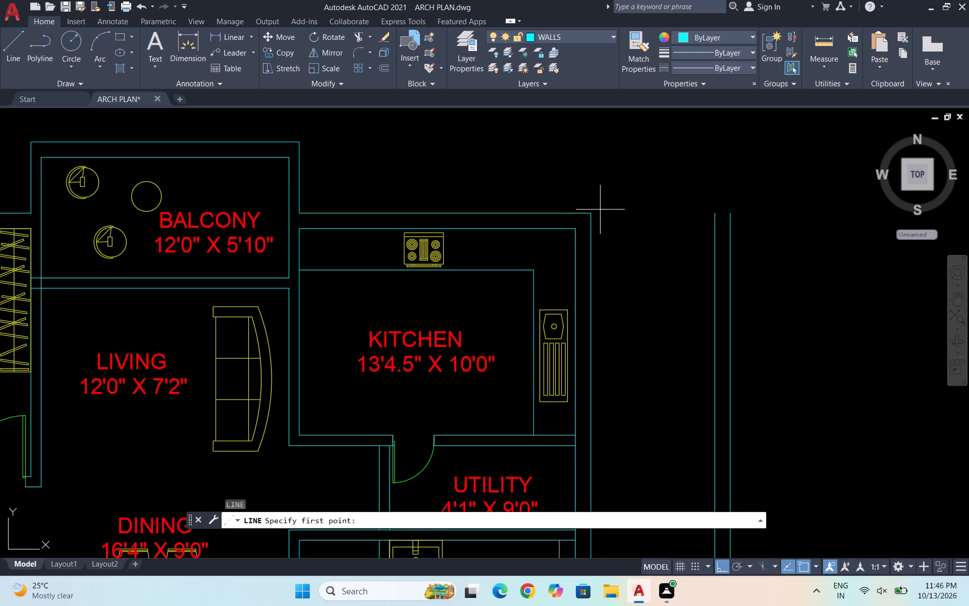
pyautogui.click(589, 214)
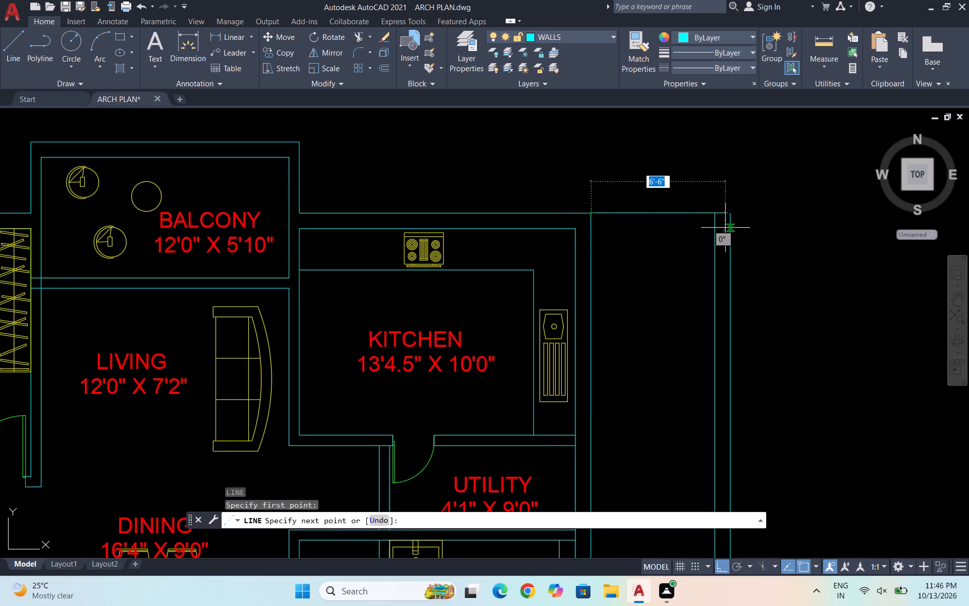
pyautogui.click(733, 219)
pyautogui.press('Escape')
# Offset the strip's north closing line 9" southward, into the strip.
pyautogui.click(697, 216)
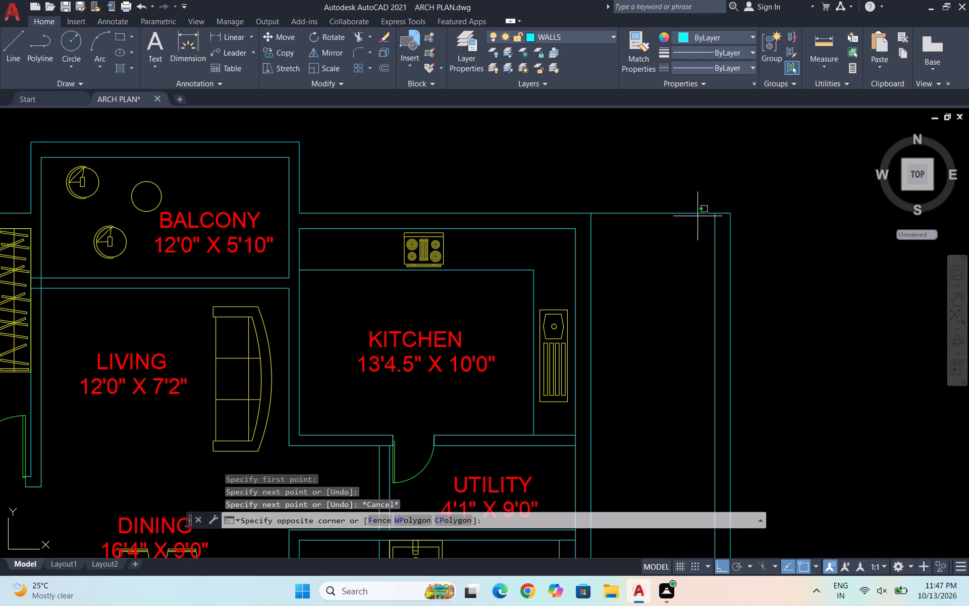
pyautogui.click(677, 175)
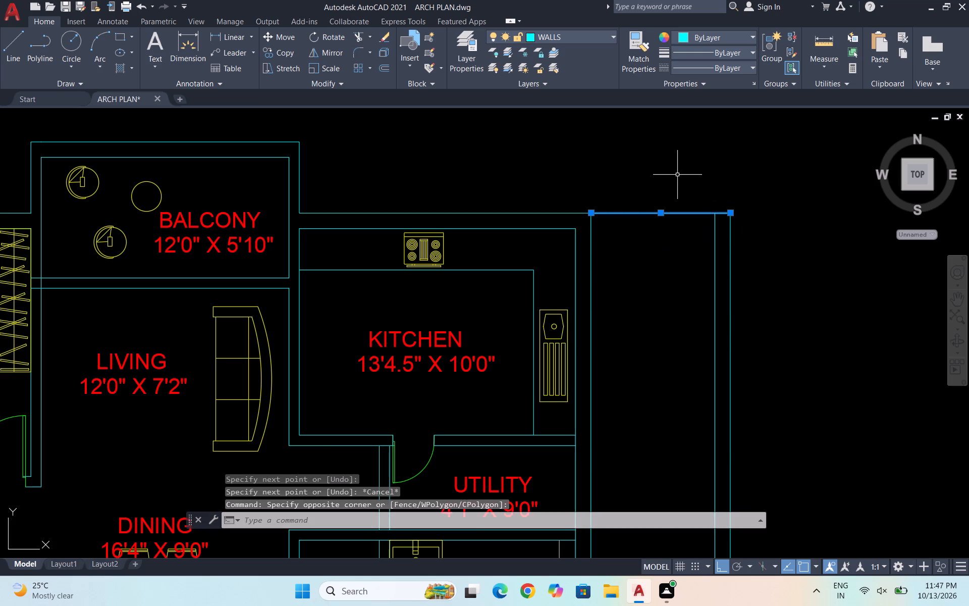
pyautogui.press('o')
pyautogui.press('Return')
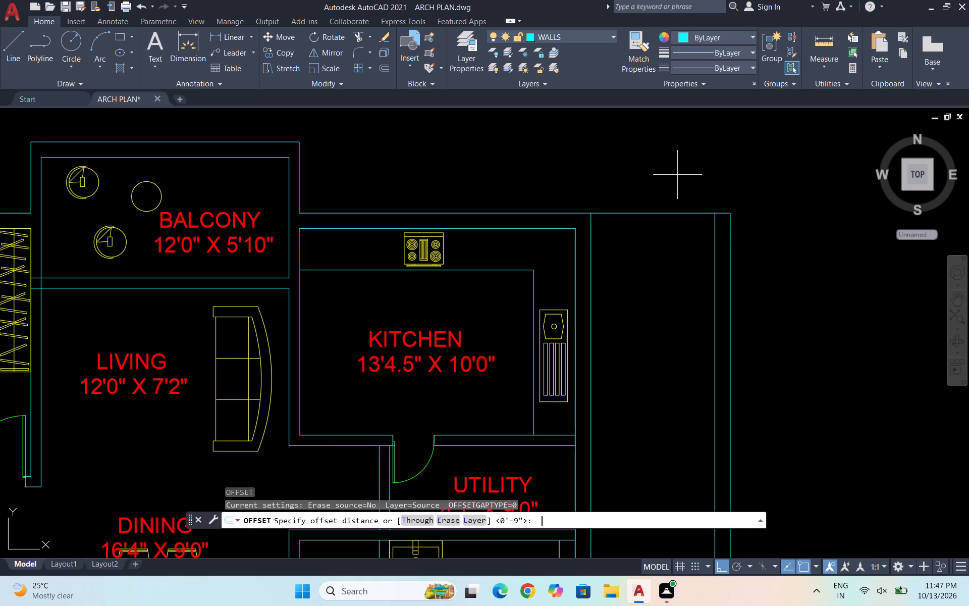
pyautogui.write('9"')
pyautogui.press('Return')
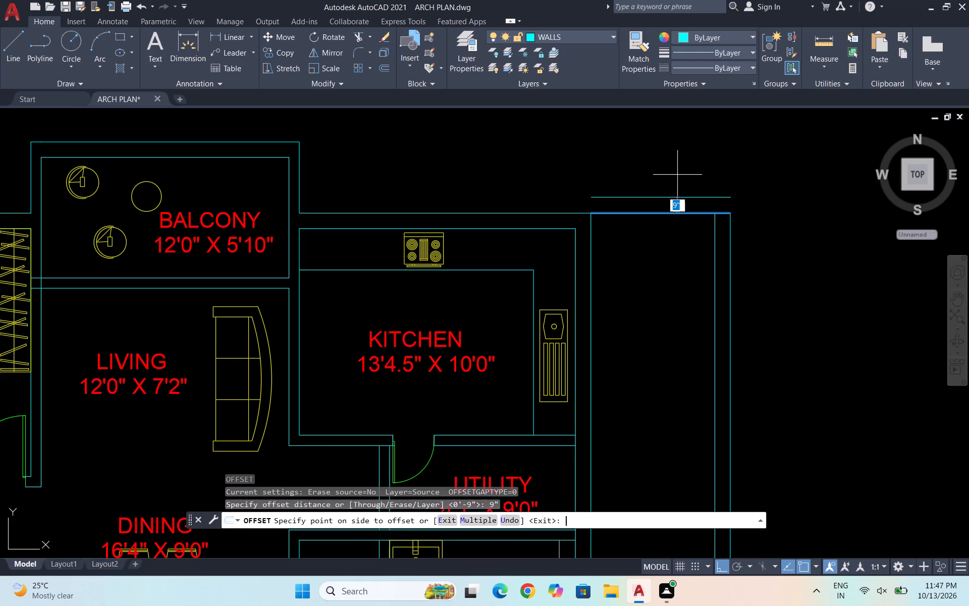
pyautogui.click(649, 265)
pyautogui.scroll(-3, 734, 282)
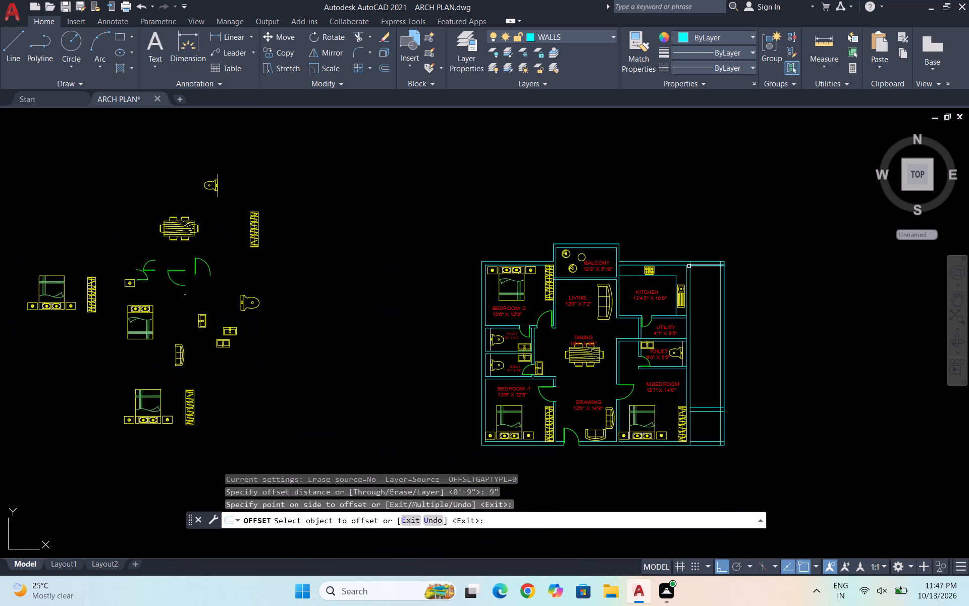
pyautogui.press('Escape')
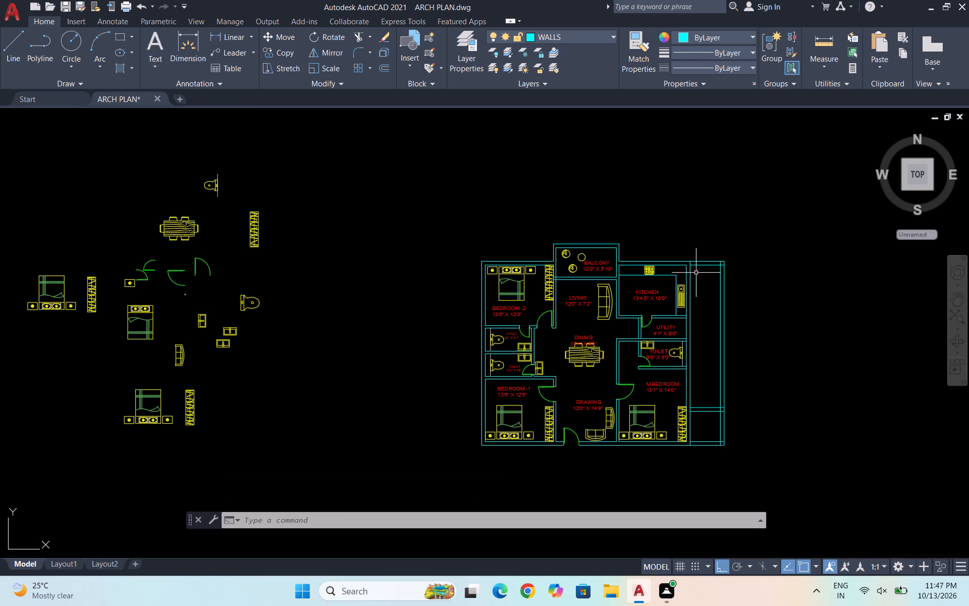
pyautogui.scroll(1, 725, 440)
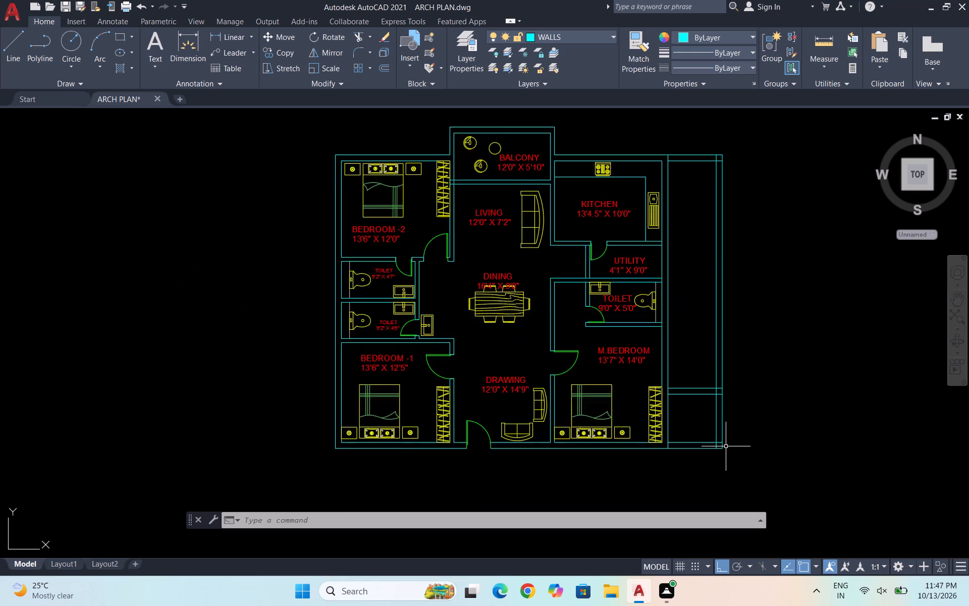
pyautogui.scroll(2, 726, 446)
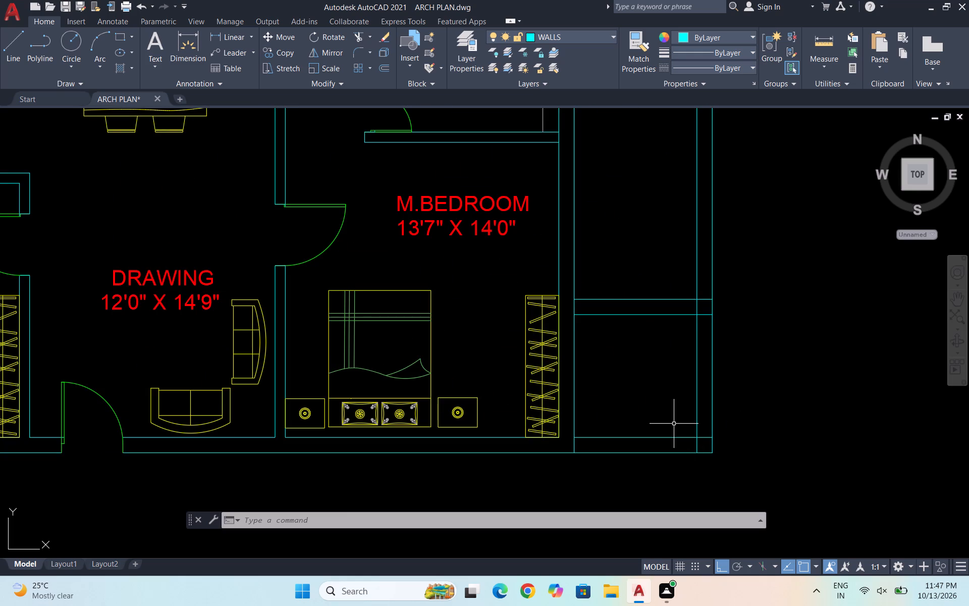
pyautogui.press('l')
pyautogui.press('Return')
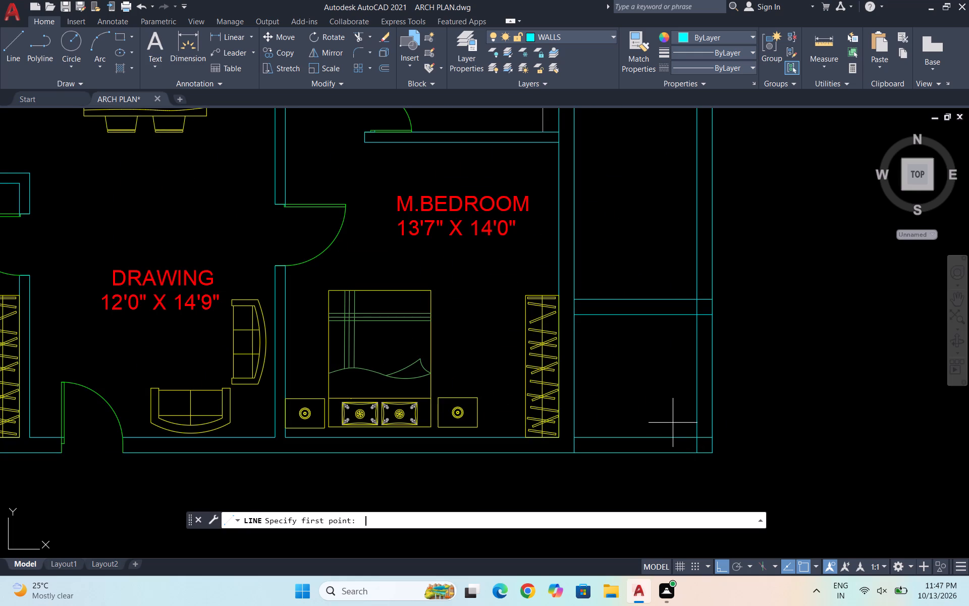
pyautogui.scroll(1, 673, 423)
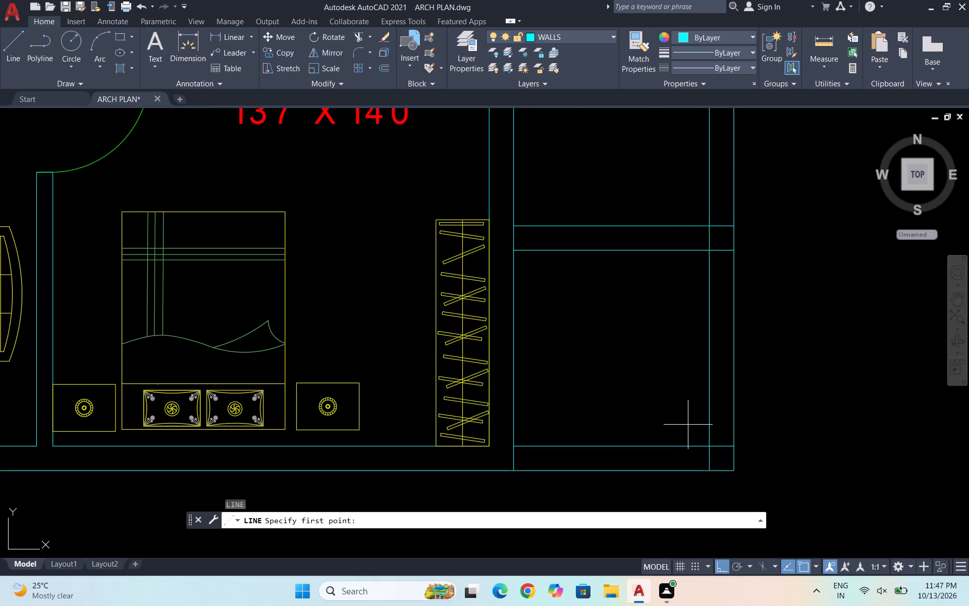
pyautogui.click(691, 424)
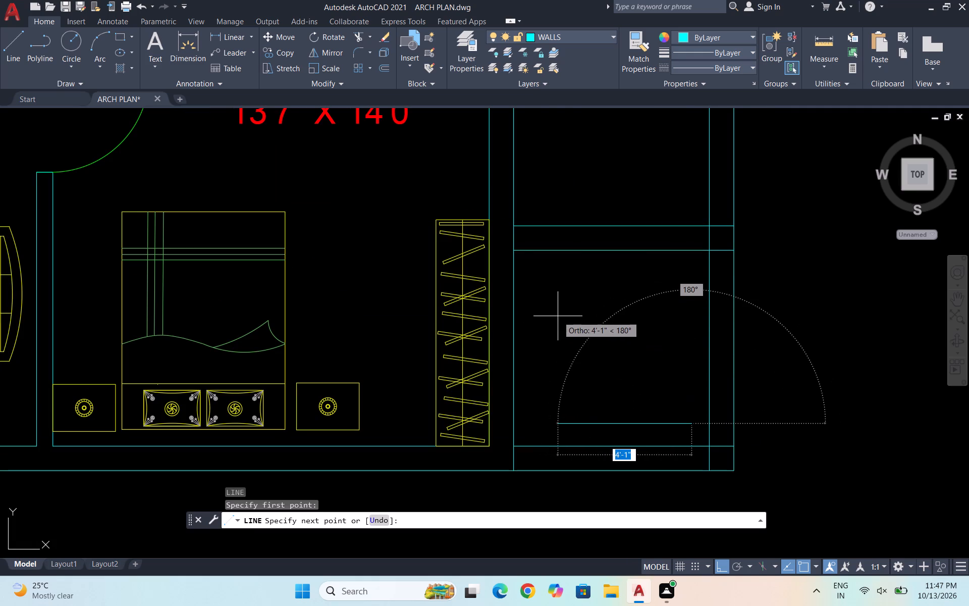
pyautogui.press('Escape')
# Draw a rectangle about 5' wide by 4' high inside the 6' square bay, clear of its walls.
pyautogui.write('REC')
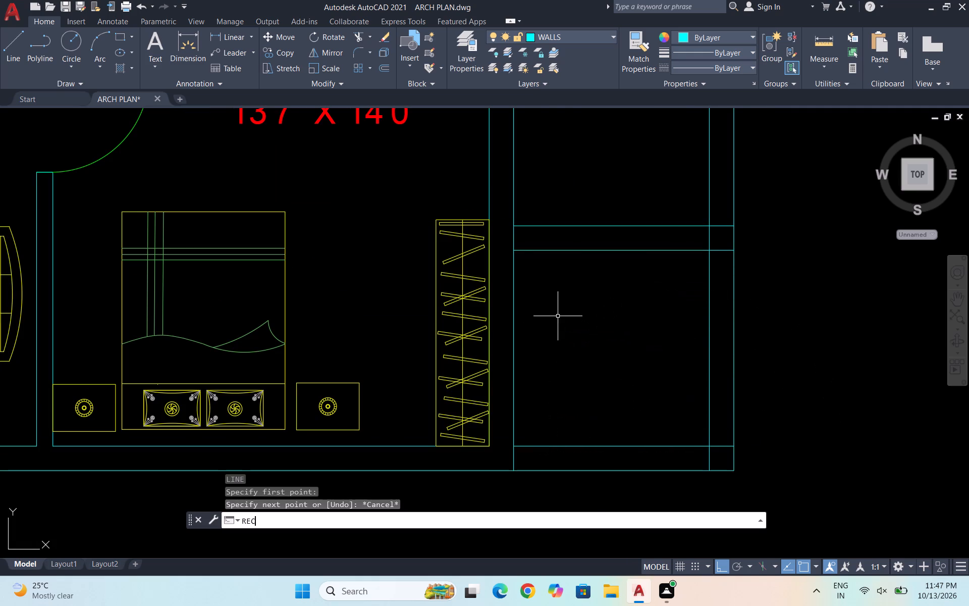
pyautogui.press('Return')
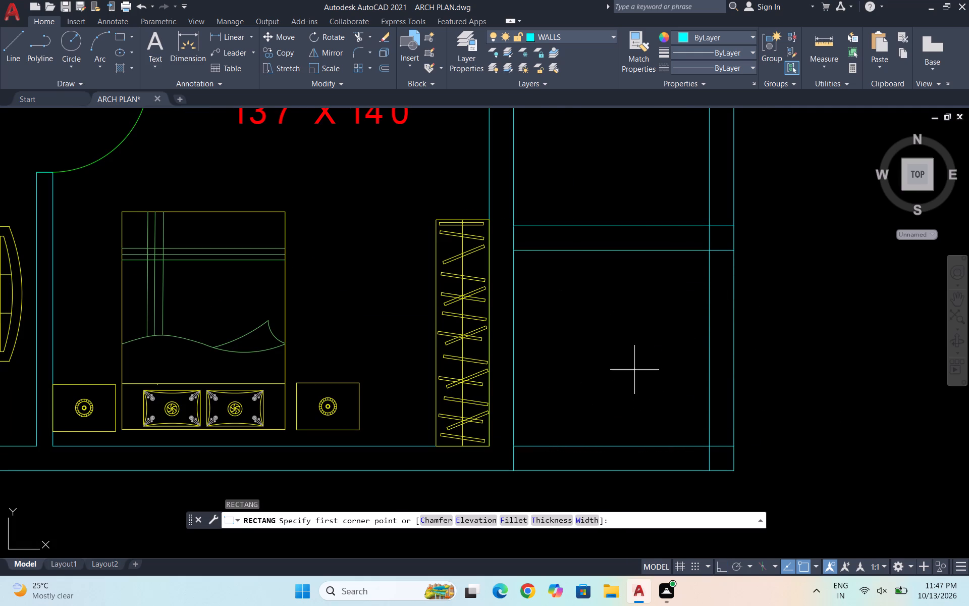
pyautogui.scroll(1, 640, 378)
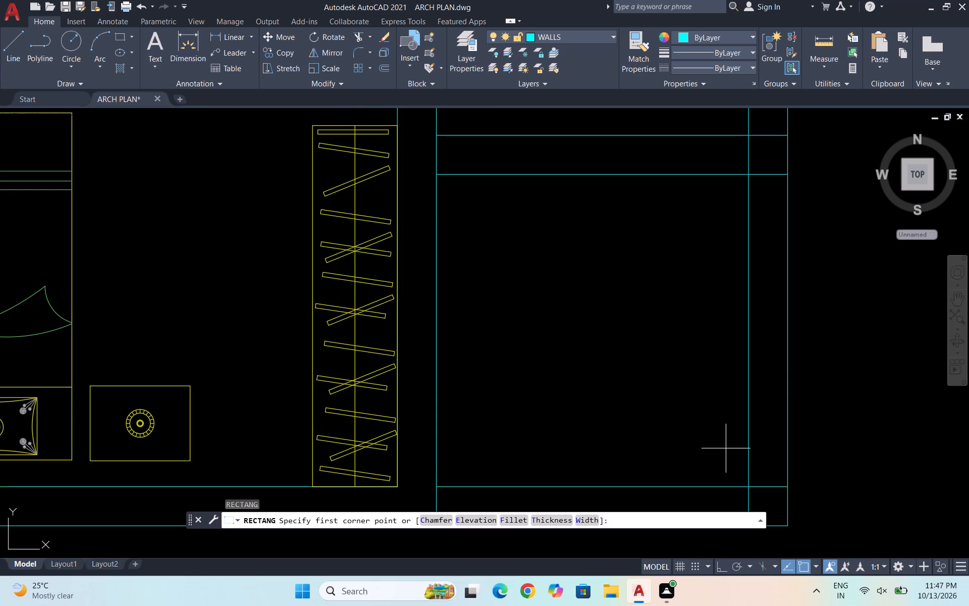
pyautogui.click(726, 448)
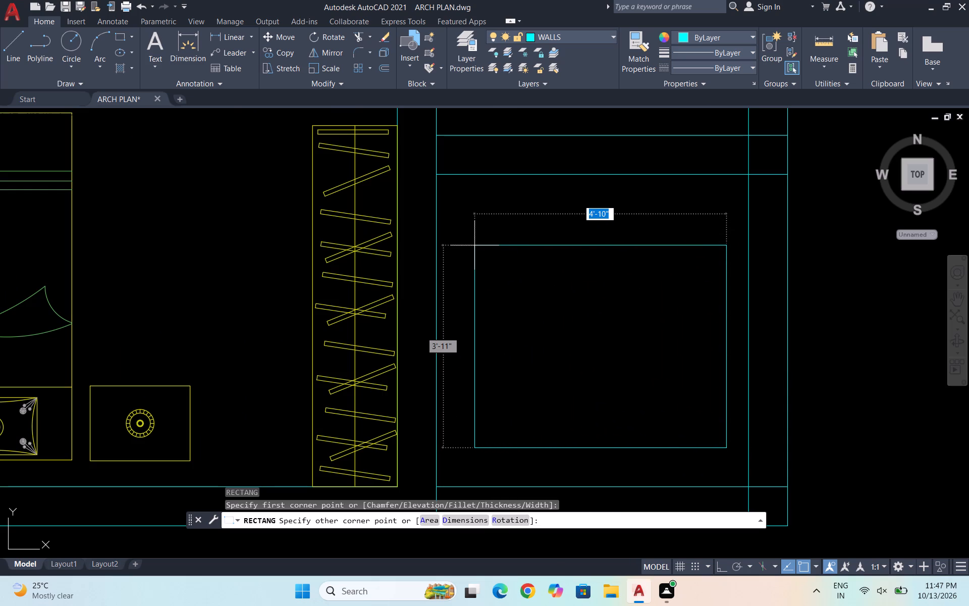
pyautogui.click(469, 232)
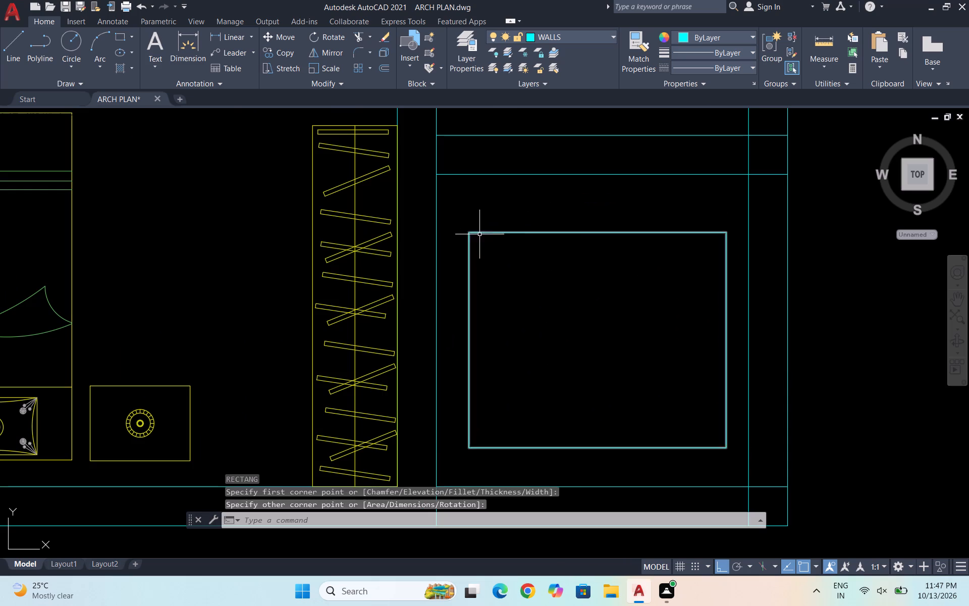
# Draw a narrow rectangle, about 5' by 7", against the bay's north wall, aligned with the larger rectangle's sides.
pyautogui.write('REC')
pyautogui.press('Return')
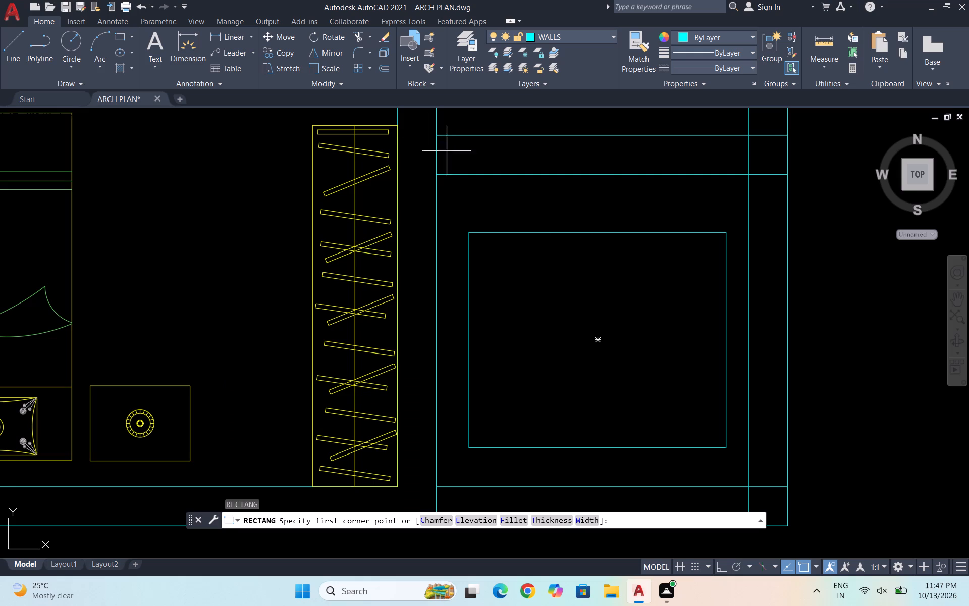
pyautogui.click(468, 177)
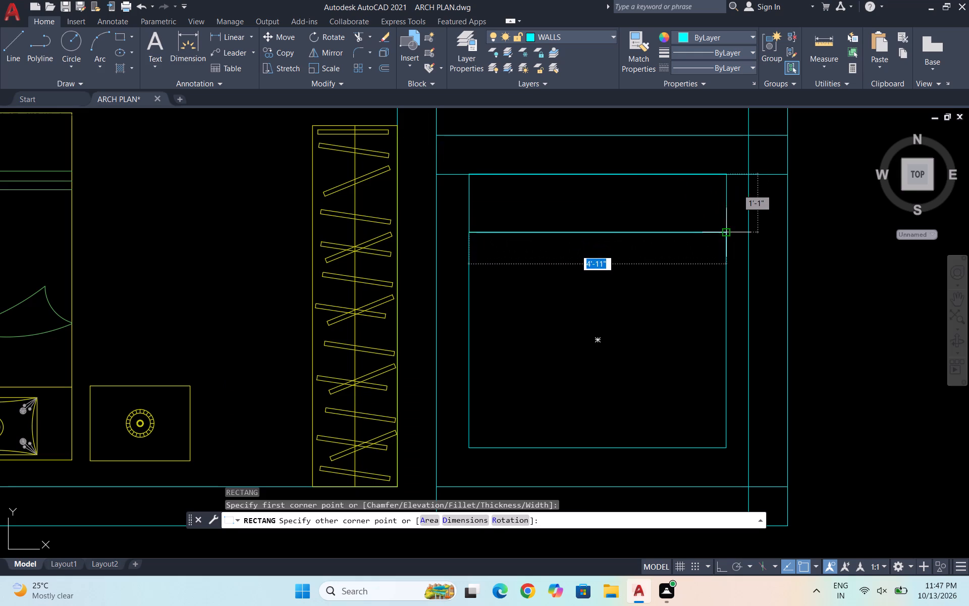
pyautogui.click(721, 207)
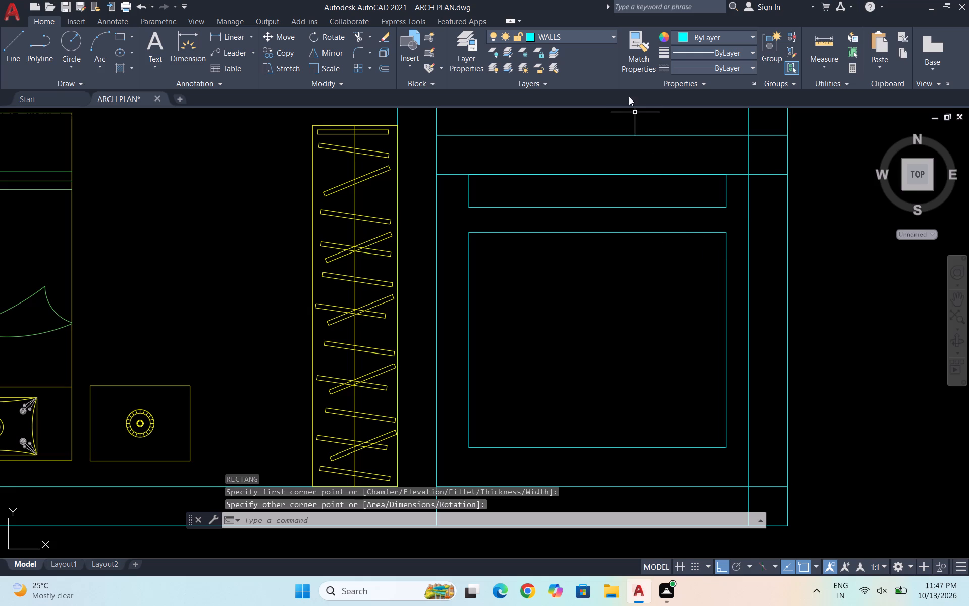
# On layer LT, draw two crossing diagonal lines between the opposite inner corners of the 6' square bay.
pyautogui.click(573, 36)
pyautogui.click(572, 115)
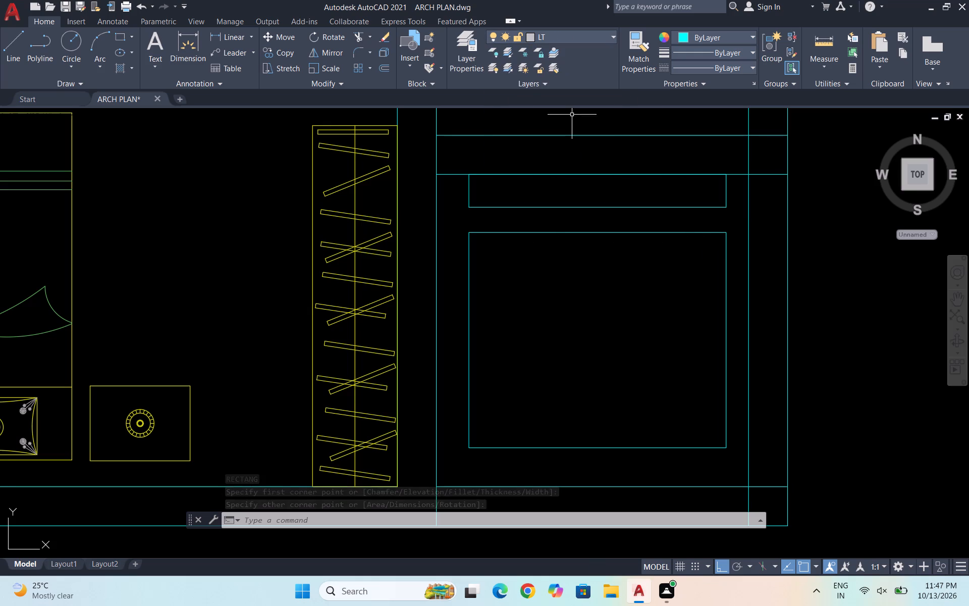
pyautogui.press('l')
pyautogui.press('Return')
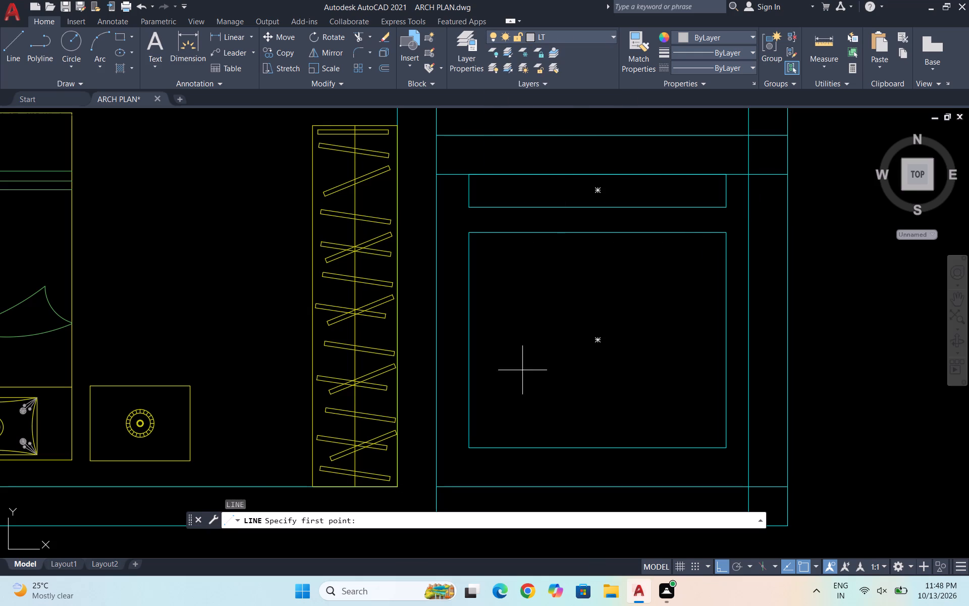
pyautogui.click(435, 488)
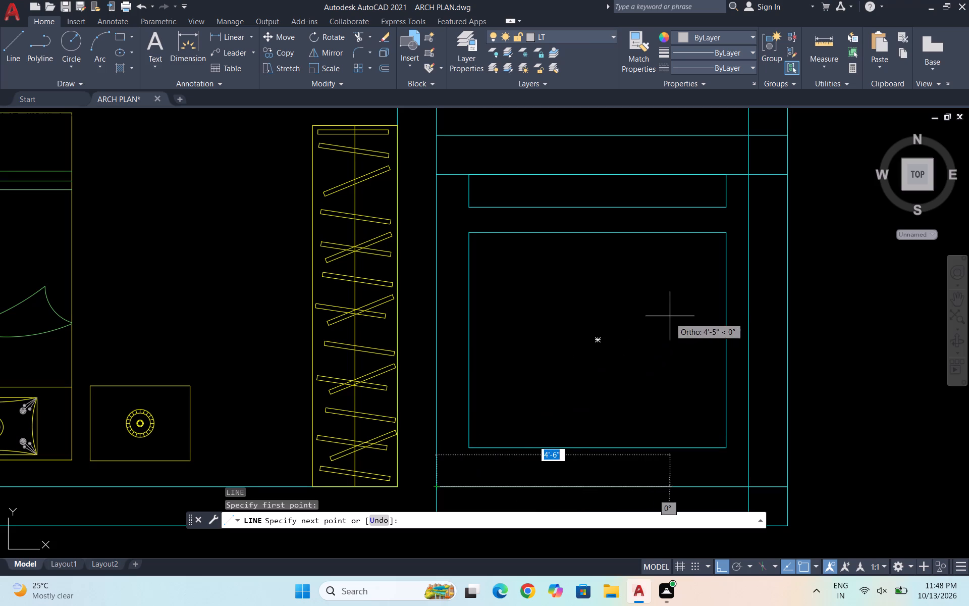
pyautogui.click(748, 177)
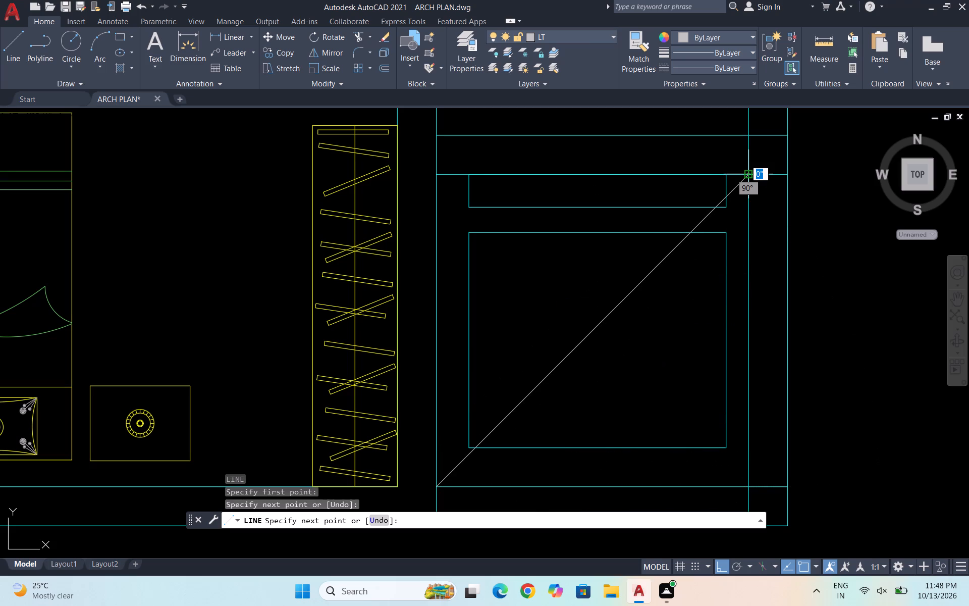
pyautogui.press('space')
pyautogui.press('space')
pyautogui.click(749, 488)
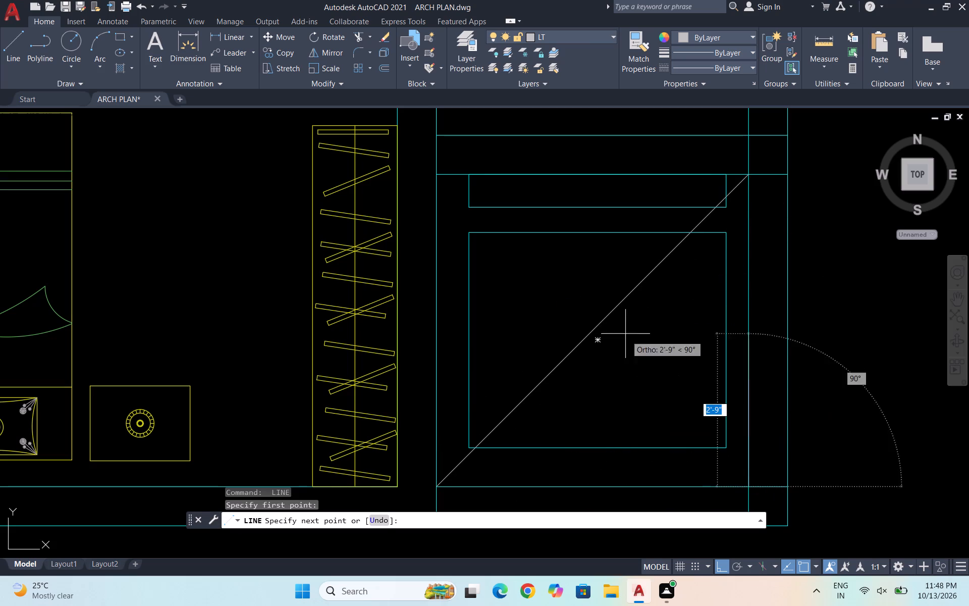
pyautogui.click(441, 175)
pyautogui.press('space')
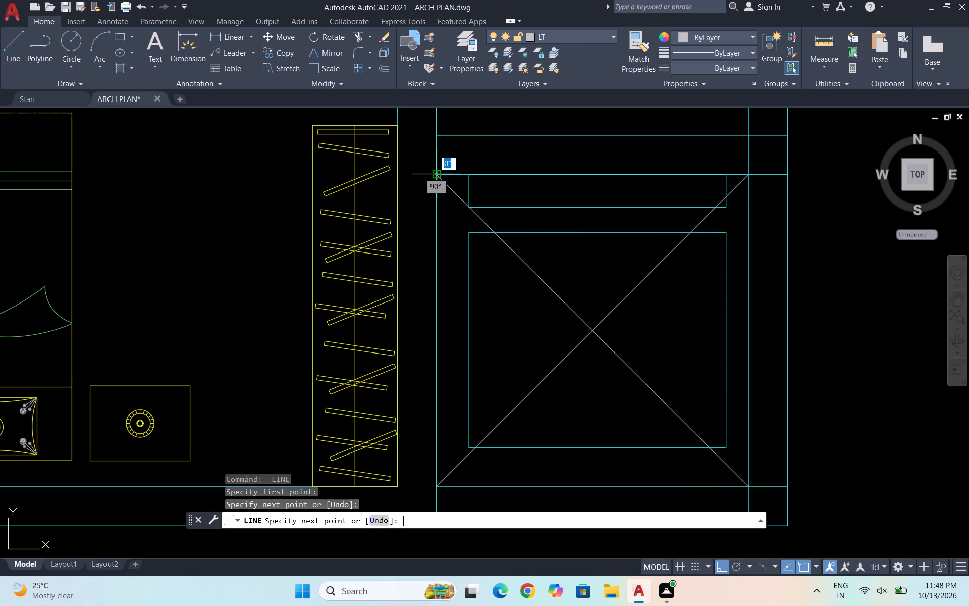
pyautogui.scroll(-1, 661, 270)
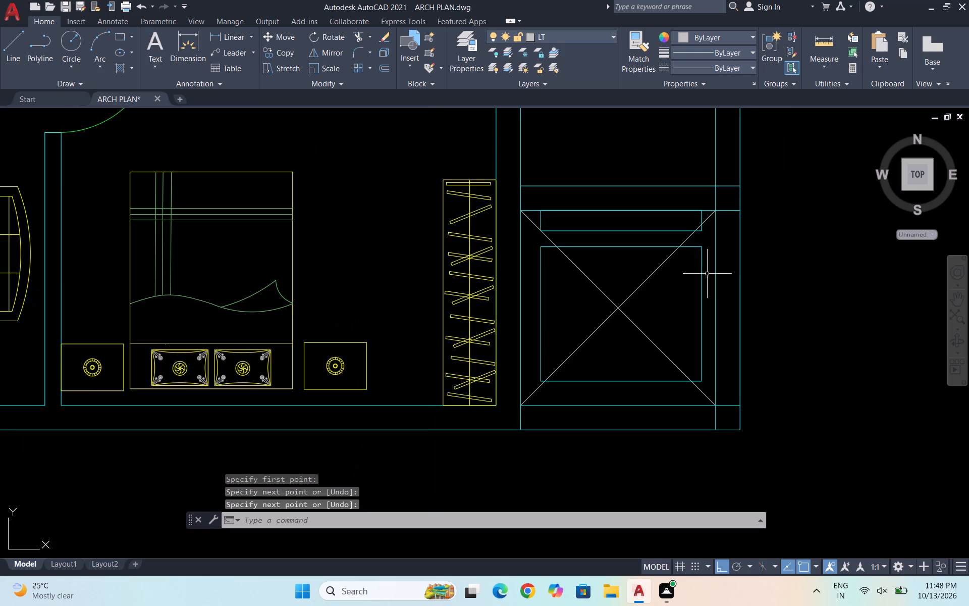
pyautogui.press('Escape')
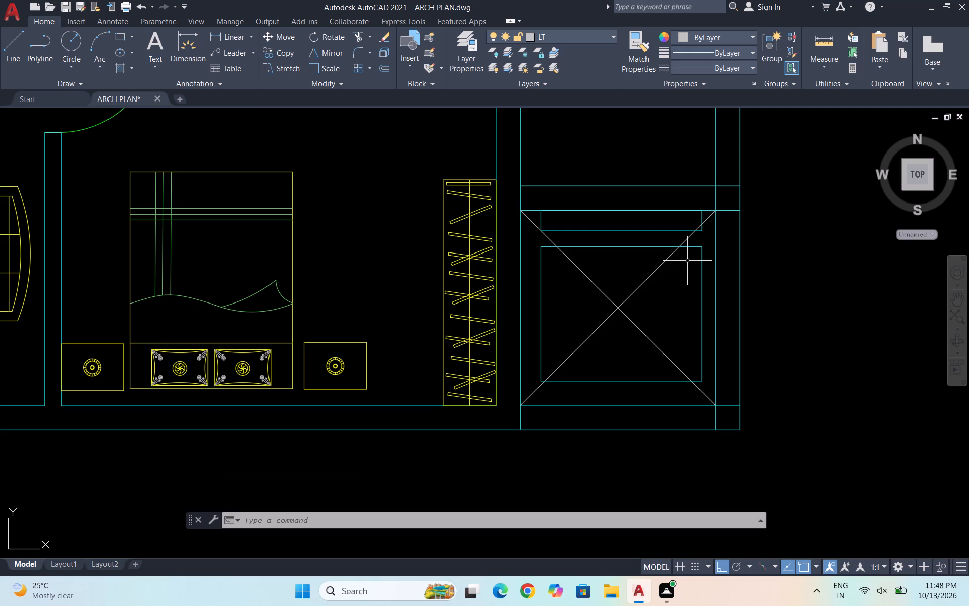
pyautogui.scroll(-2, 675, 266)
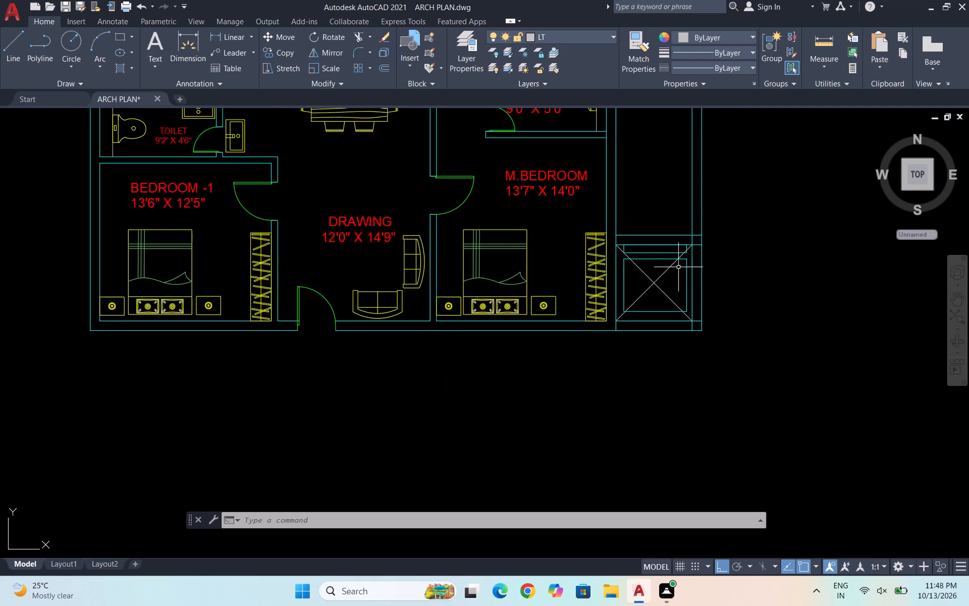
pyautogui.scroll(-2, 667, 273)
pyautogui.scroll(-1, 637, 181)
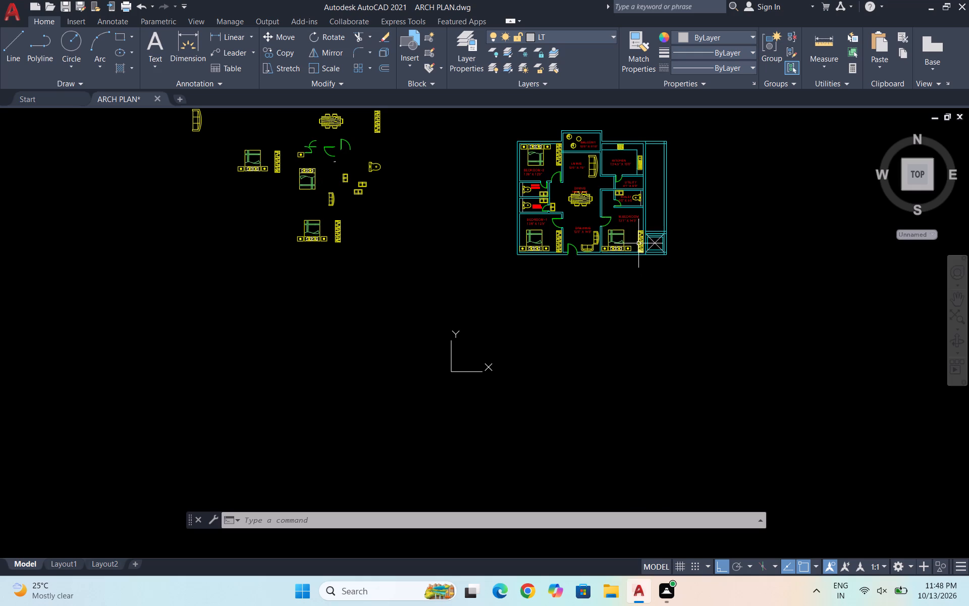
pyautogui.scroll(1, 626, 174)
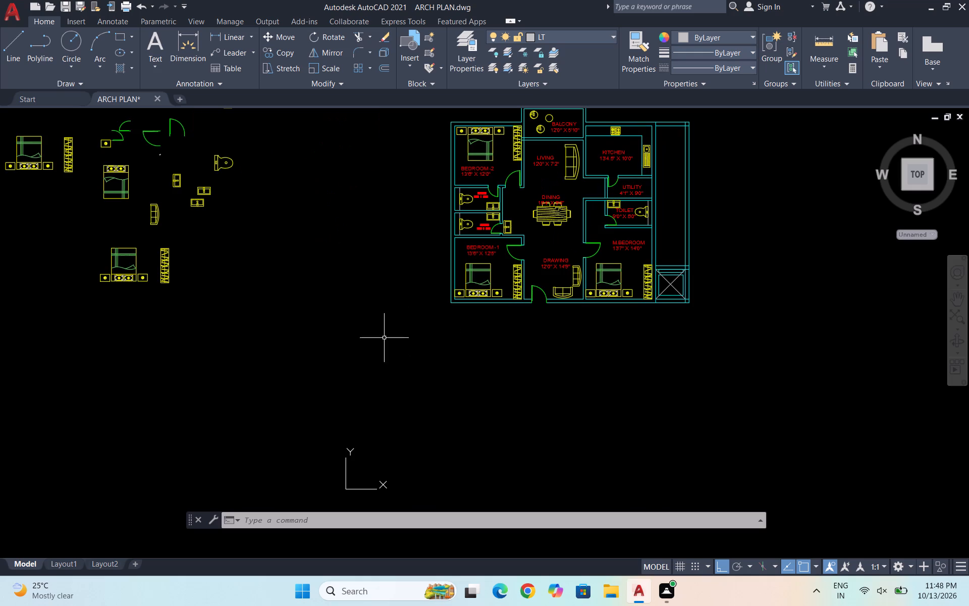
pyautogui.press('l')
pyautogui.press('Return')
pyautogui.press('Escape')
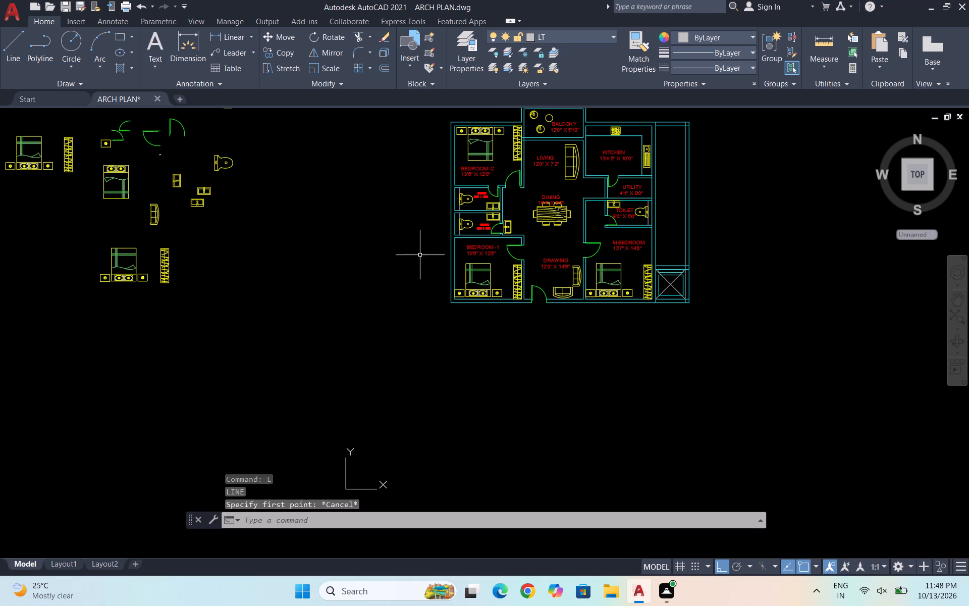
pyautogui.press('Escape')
# On layer WINDOWS, draw a 2' horizontal line in the empty space west of the floor plan.
pyautogui.click(573, 33)
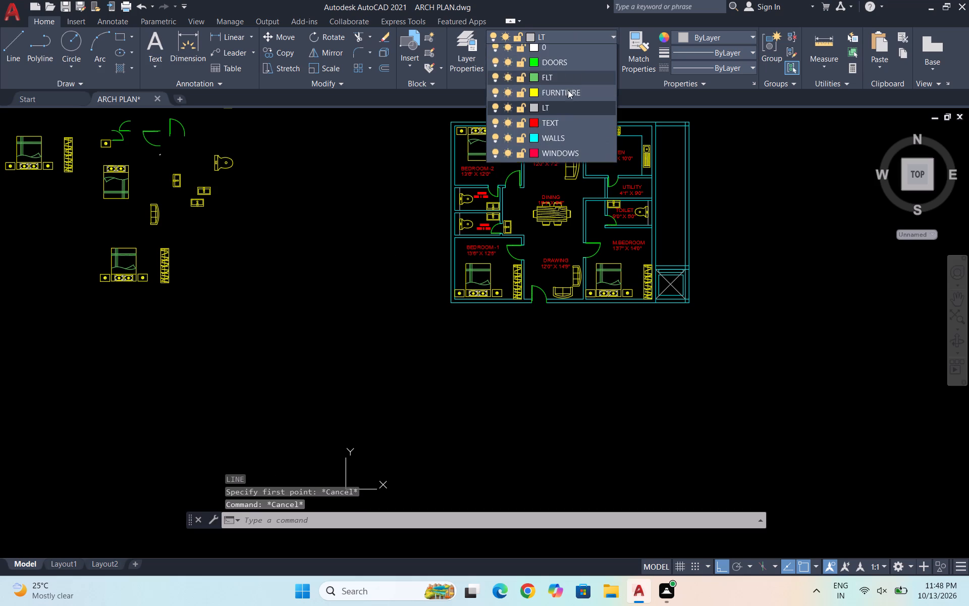
pyautogui.click(553, 162)
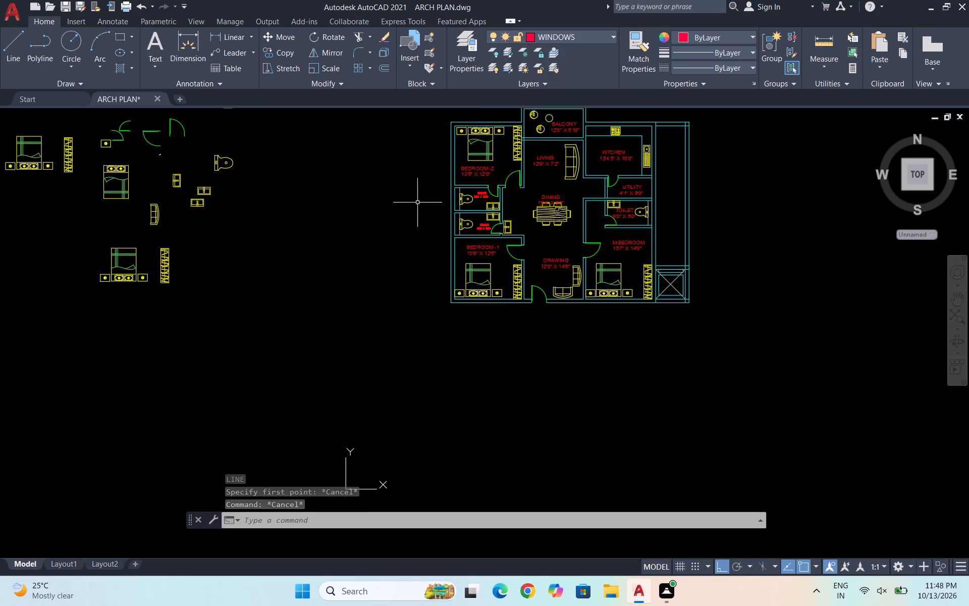
pyautogui.press('l')
pyautogui.press('Return')
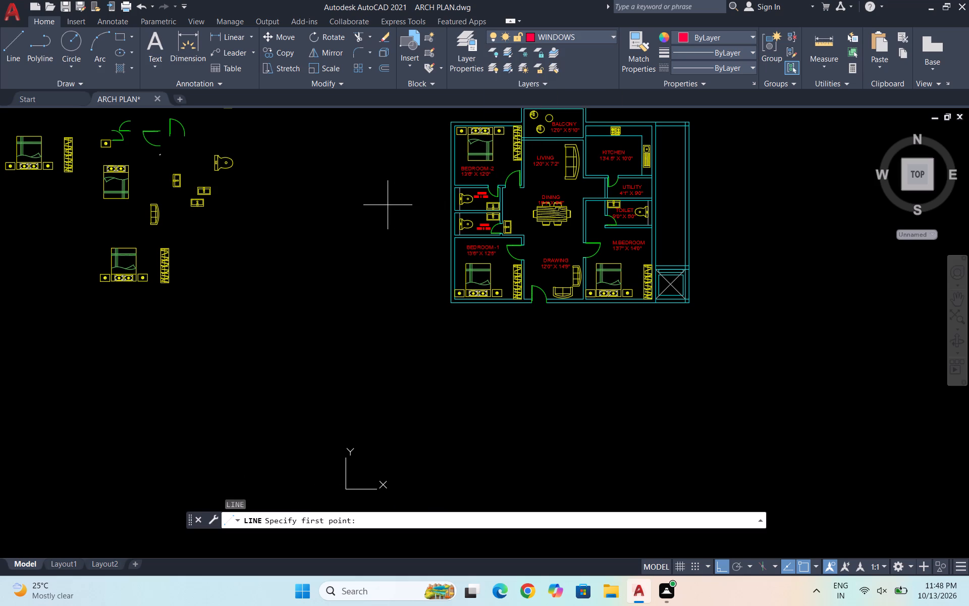
pyautogui.click(298, 274)
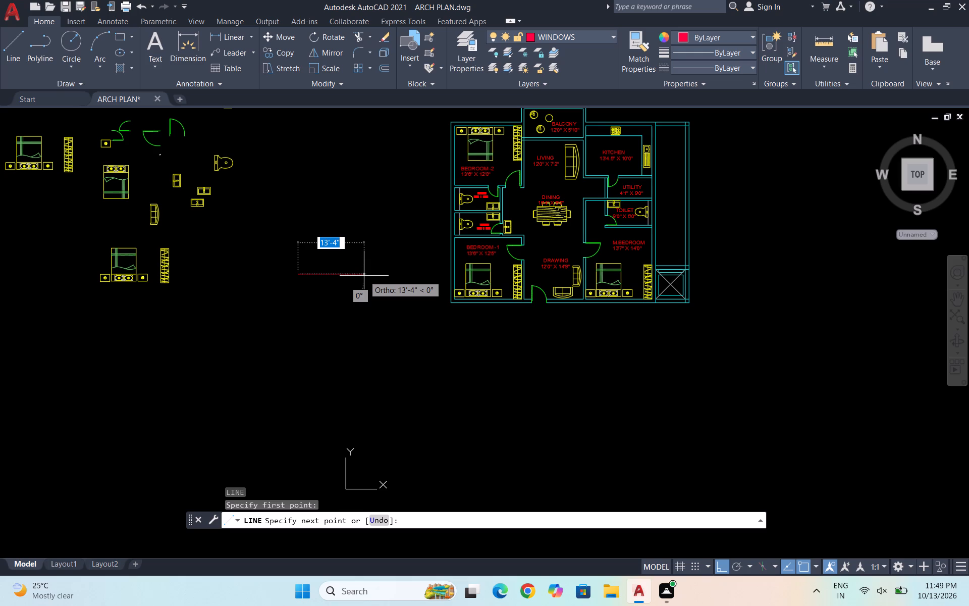
pyautogui.write("2'")
pyautogui.press('Return')
pyautogui.press('Return')
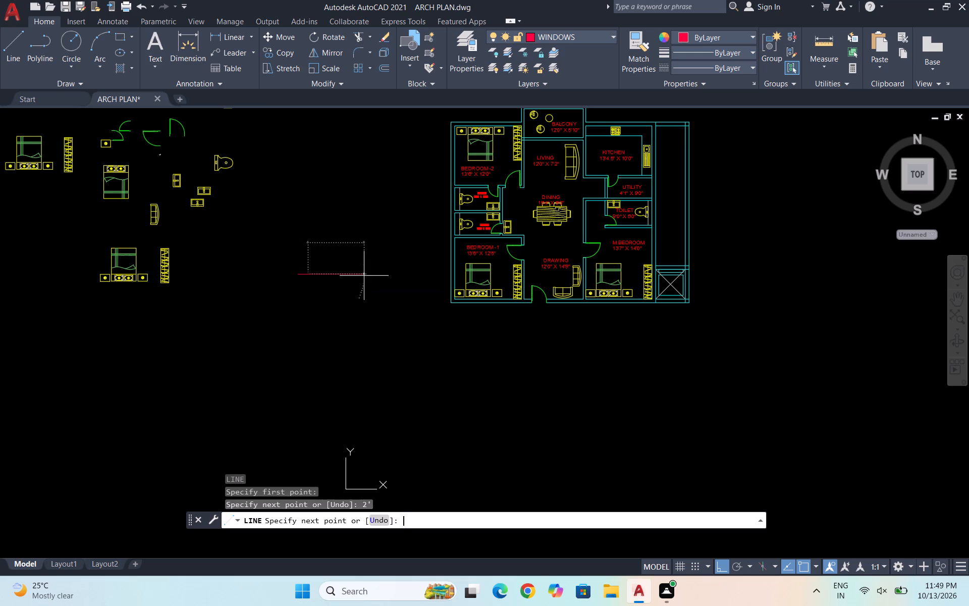
# From the 2' line's west end, draw a line 4.5" north and a second segment 9" back south, centred on that end.
pyautogui.scroll(2, 296, 248)
pyautogui.scroll(1, 320, 318)
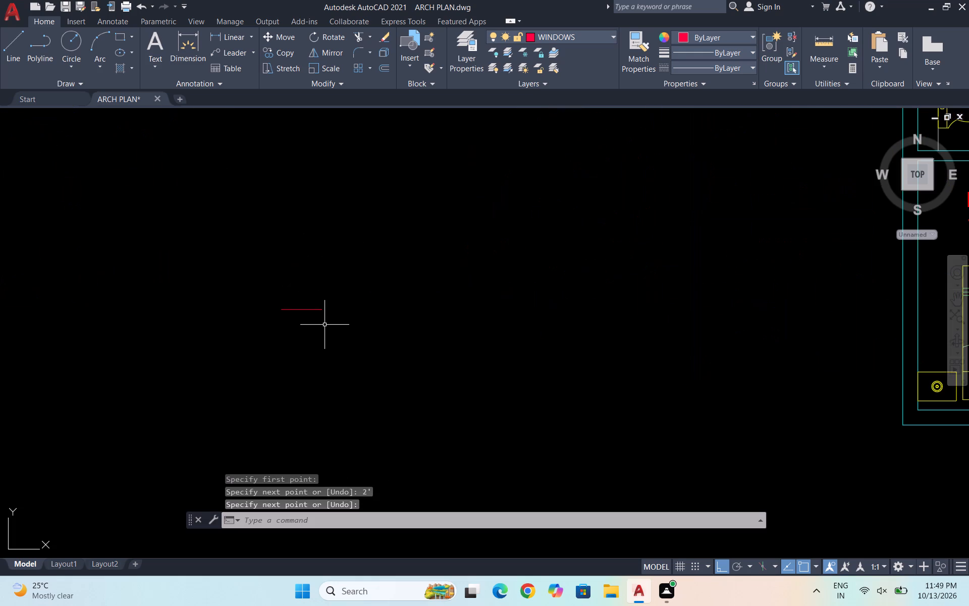
pyautogui.press('l')
pyautogui.press('Return')
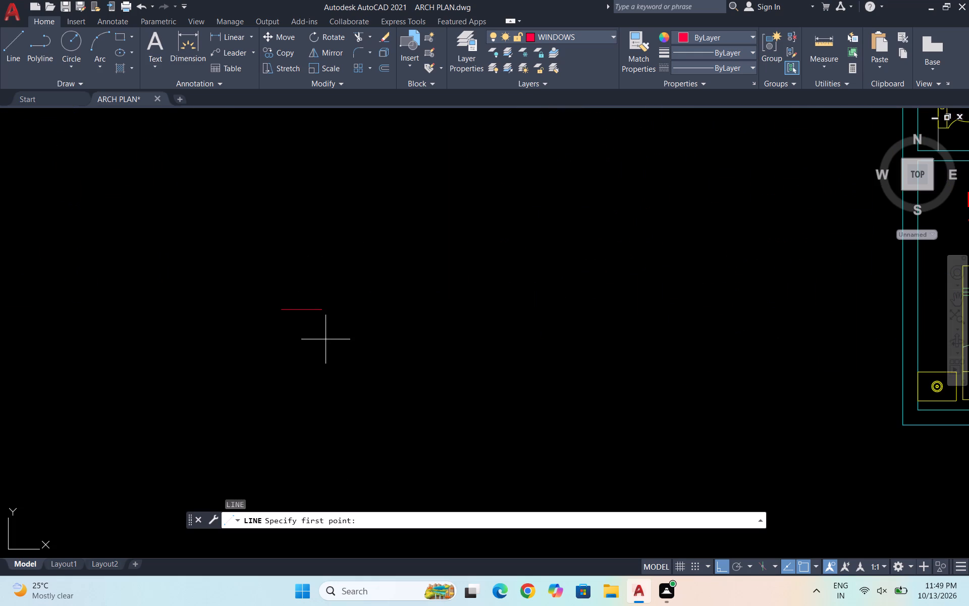
pyautogui.click(287, 312)
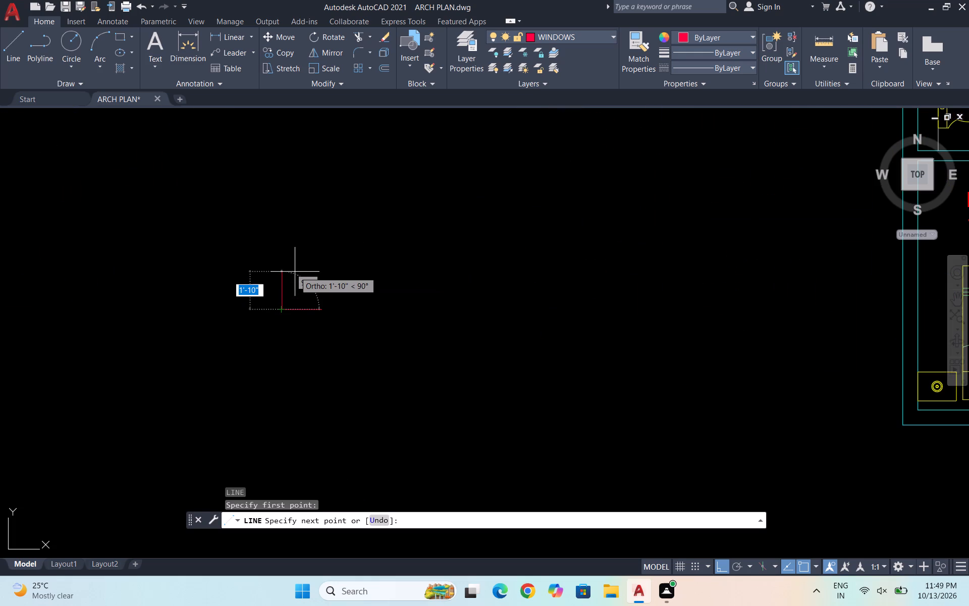
pyautogui.write('4.5')
pyautogui.press('Return')
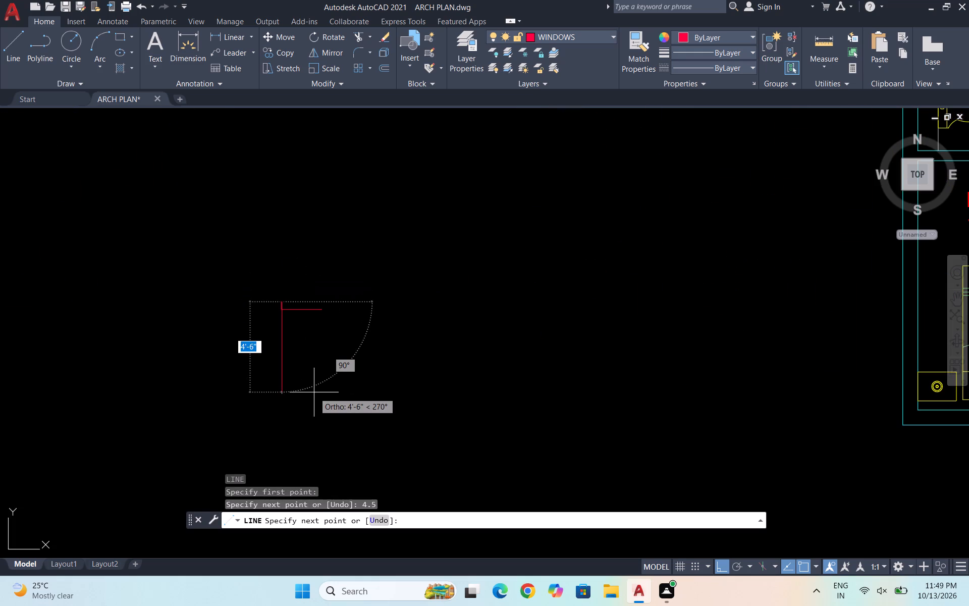
pyautogui.press('9')
pyautogui.press('Return')
pyautogui.press('Return')
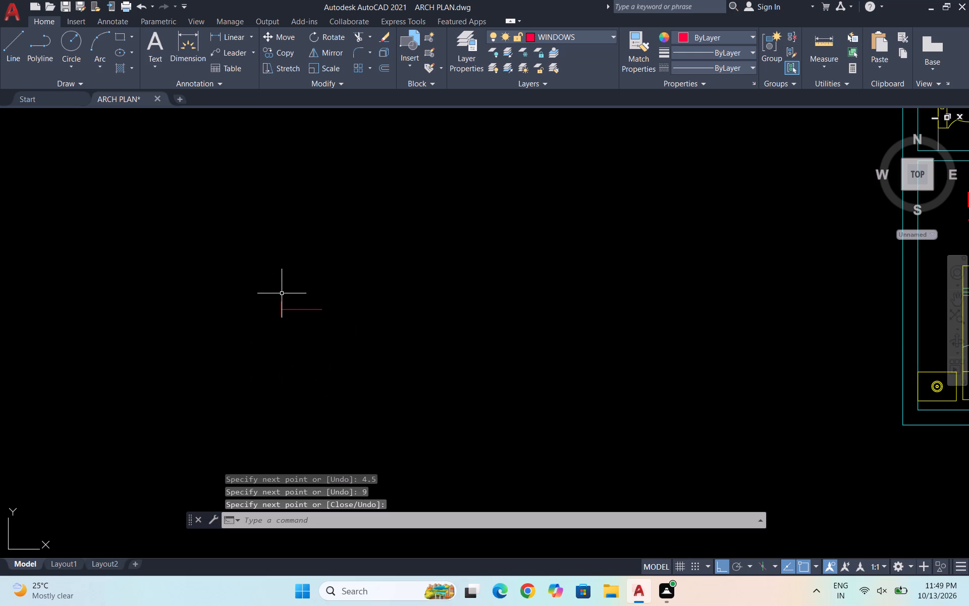
# Copy the 9" vertical end line from the 2' line's west end to its east end.
pyautogui.scroll(2, 278, 304)
pyautogui.click(291, 333)
pyautogui.click(262, 326)
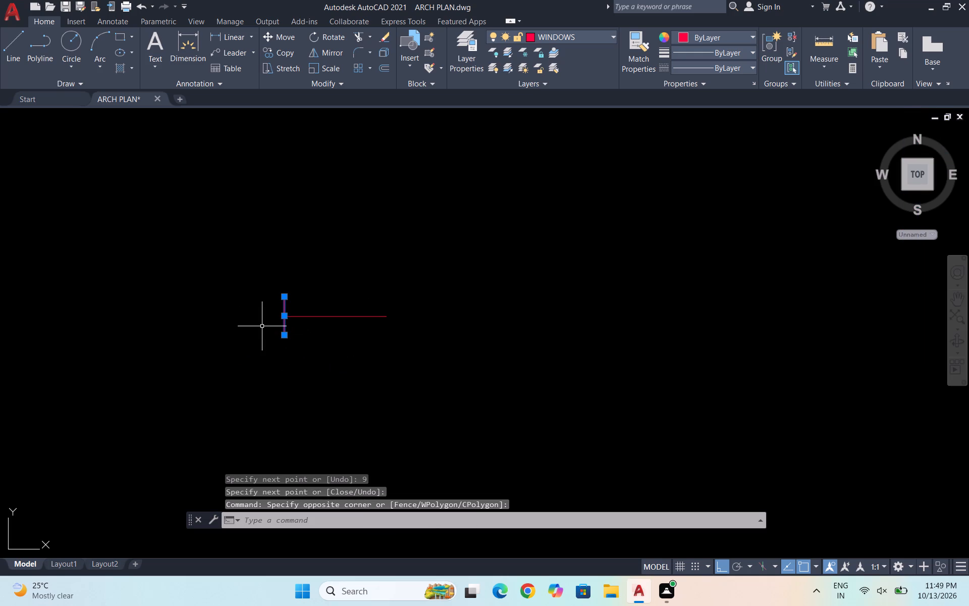
pyautogui.write('CO')
pyautogui.press('Return')
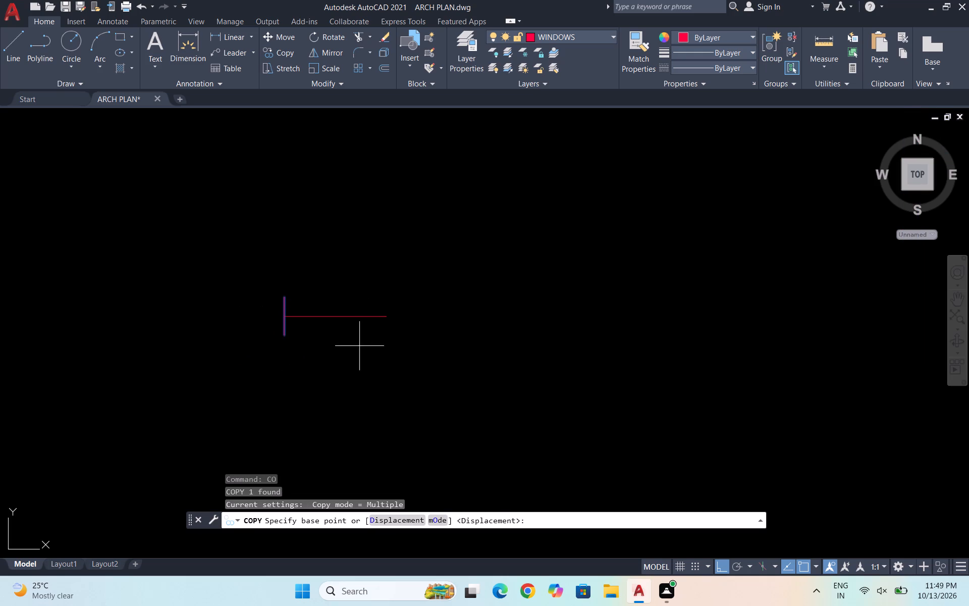
pyautogui.click(282, 317)
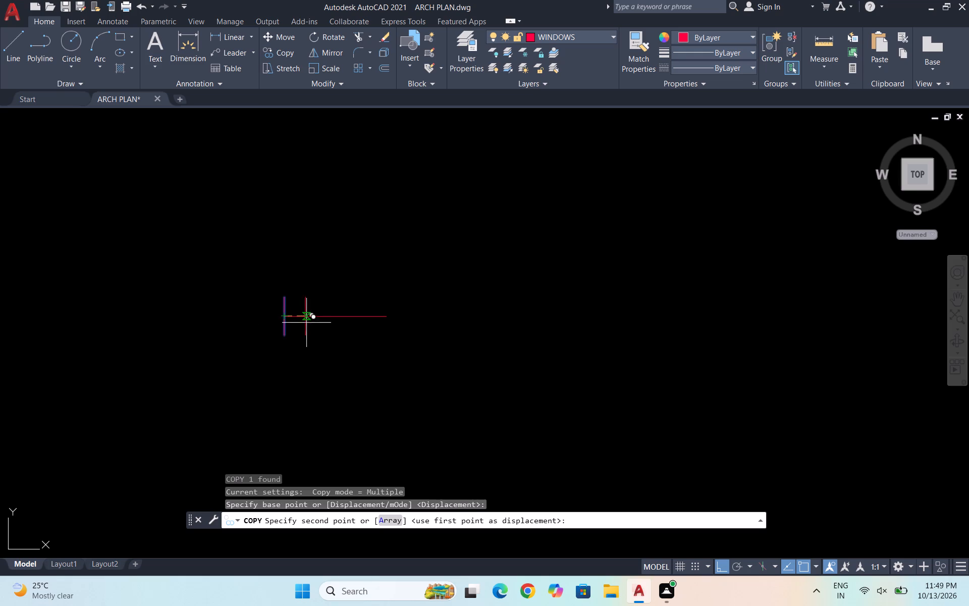
pyautogui.click(389, 311)
pyautogui.write('``')
pyautogui.press('Escape')
pyautogui.press('Escape')
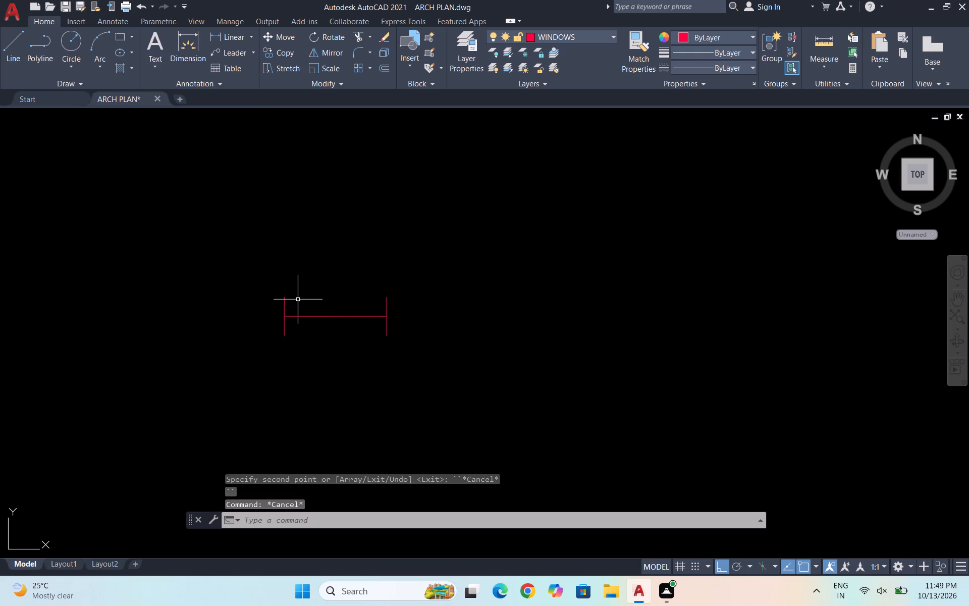
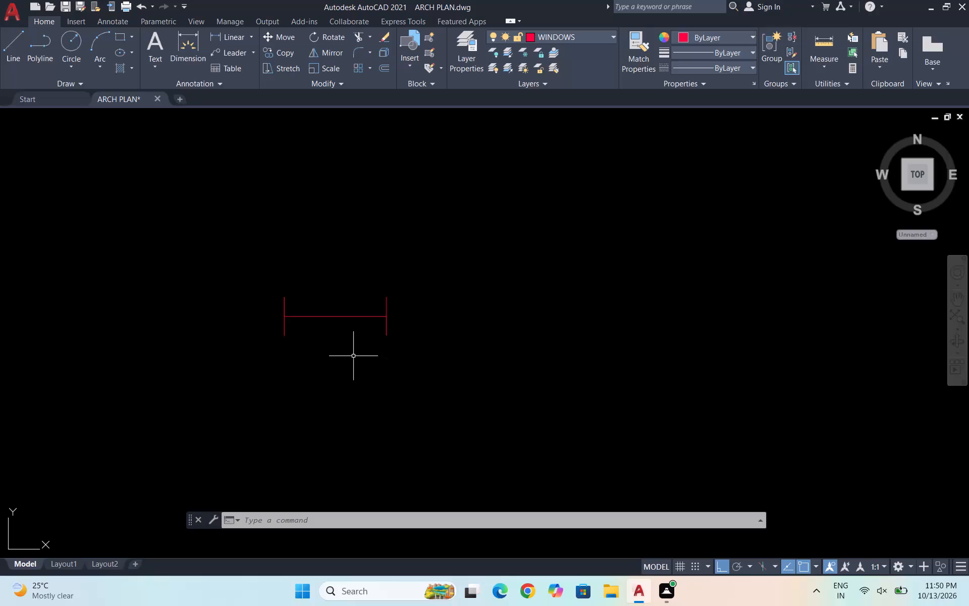
# Copy the 2' horizontal line a short distance north between the two 9" end lines to form a double line.
pyautogui.click(356, 356)
pyautogui.click(328, 309)
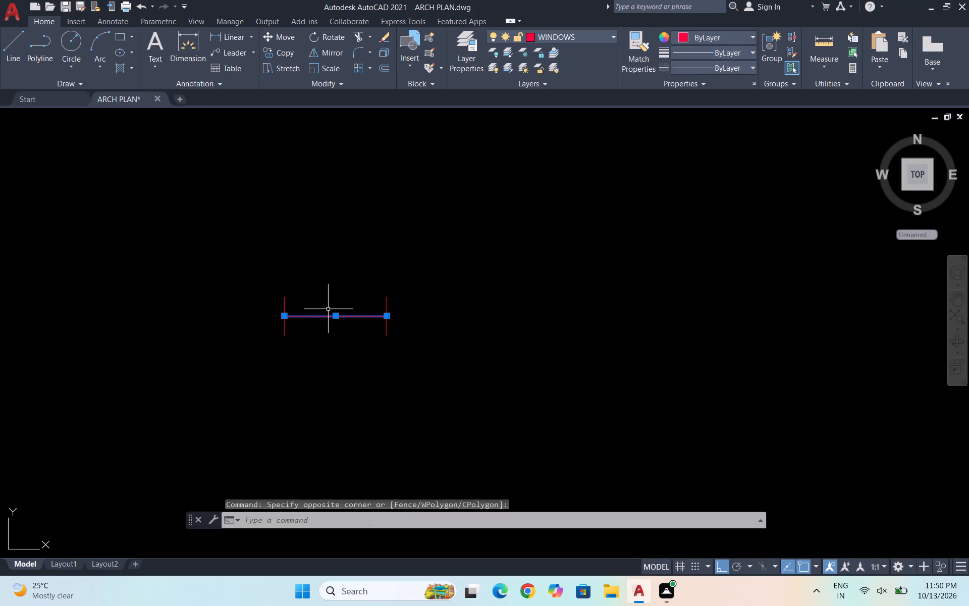
pyautogui.write('CO')
pyautogui.press('Return')
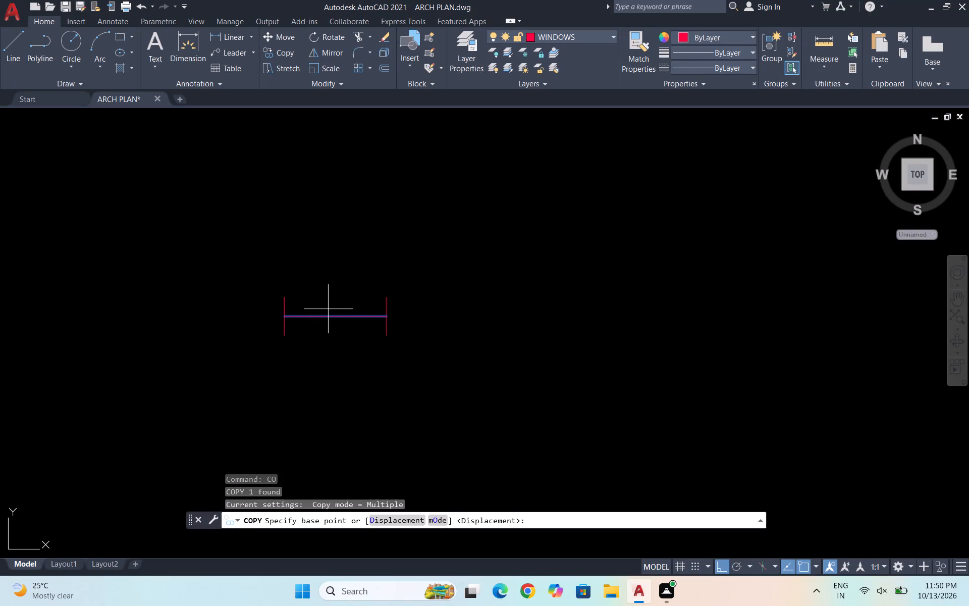
pyautogui.scroll(3, 311, 328)
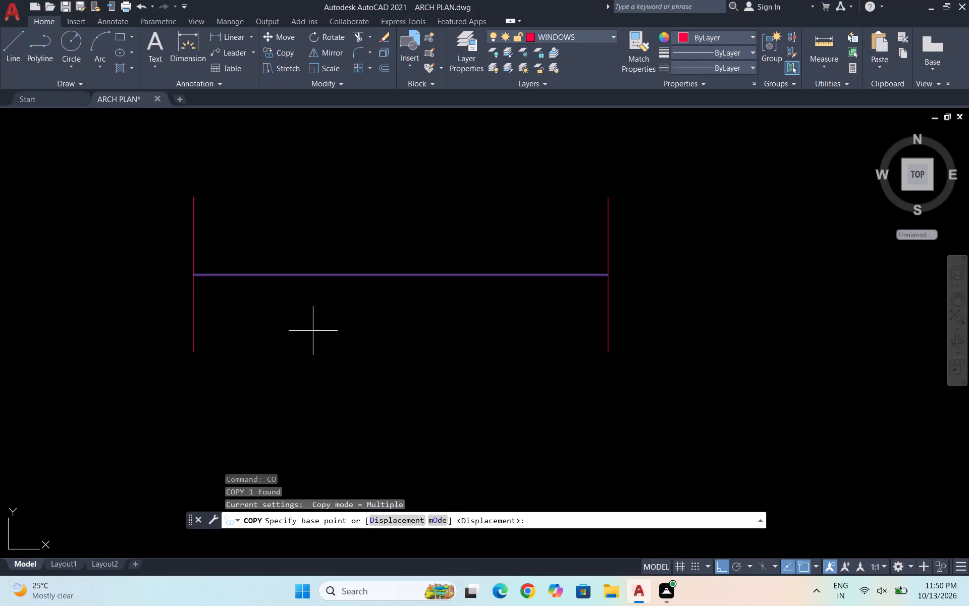
pyautogui.click(191, 276)
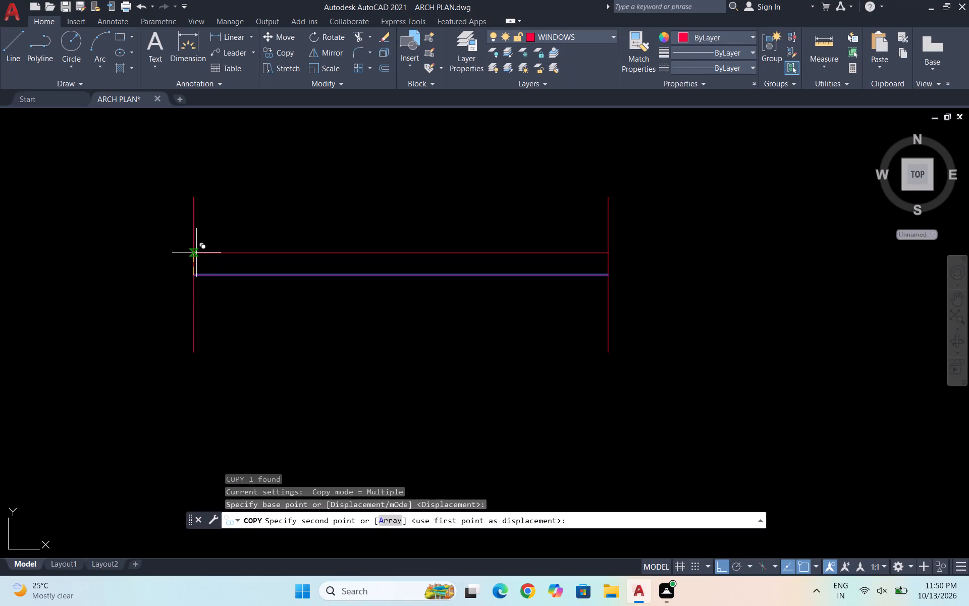
pyautogui.click(193, 262)
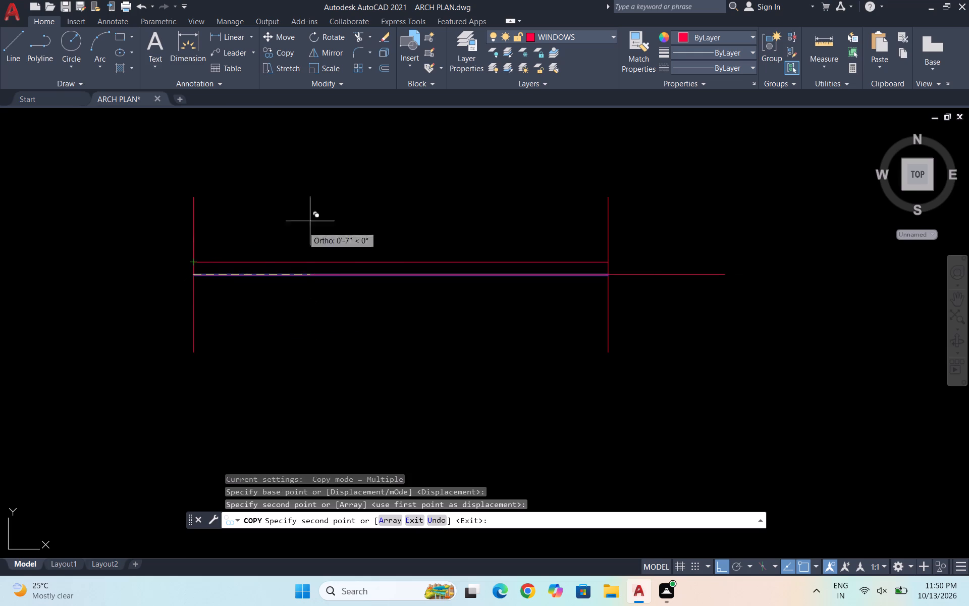
pyautogui.scroll(-3, 260, 260)
pyautogui.press('Escape')
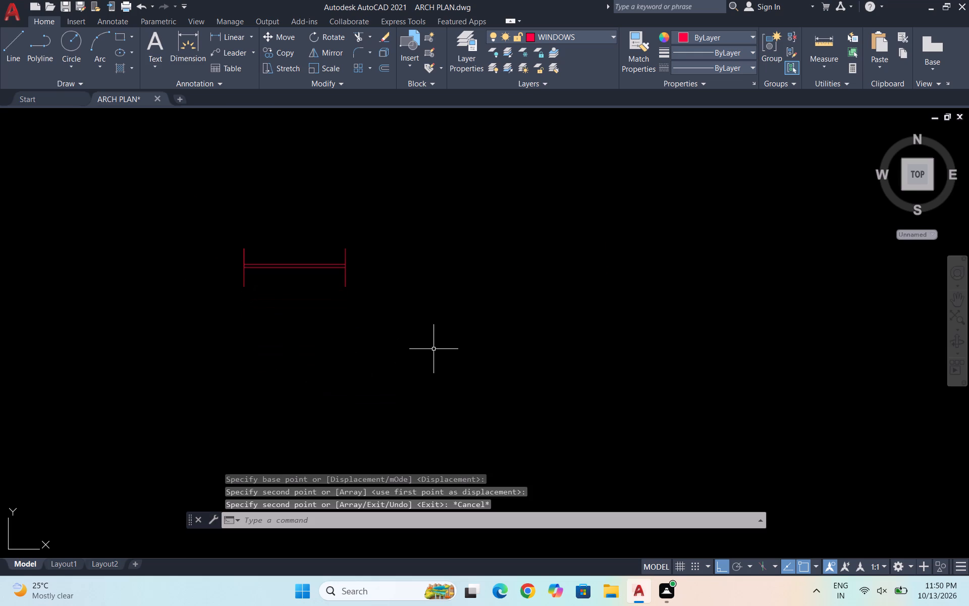
# Measure the width of the 2' window symbol along its lower horizontal line.
pyautogui.click(827, 65)
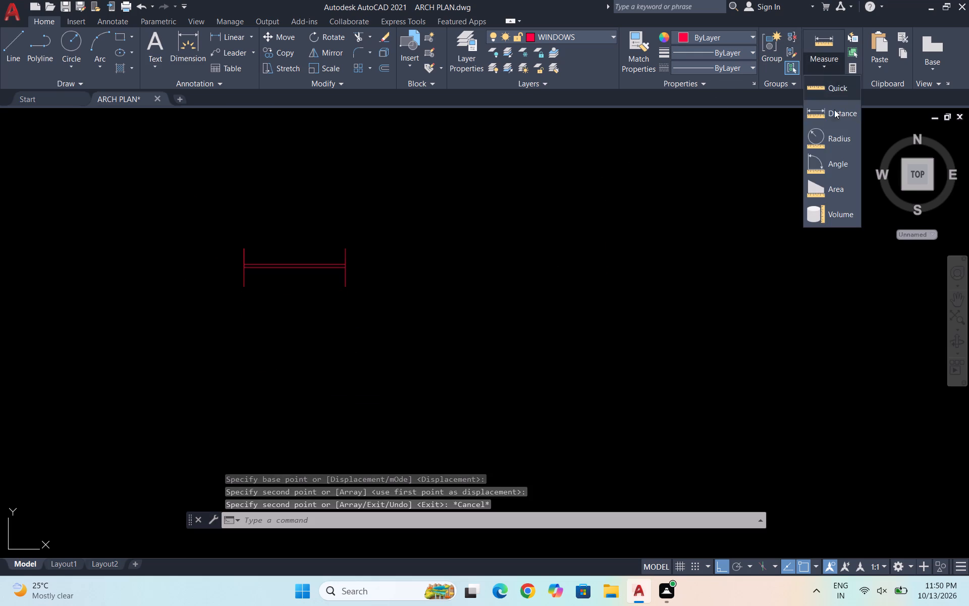
pyautogui.click(835, 112)
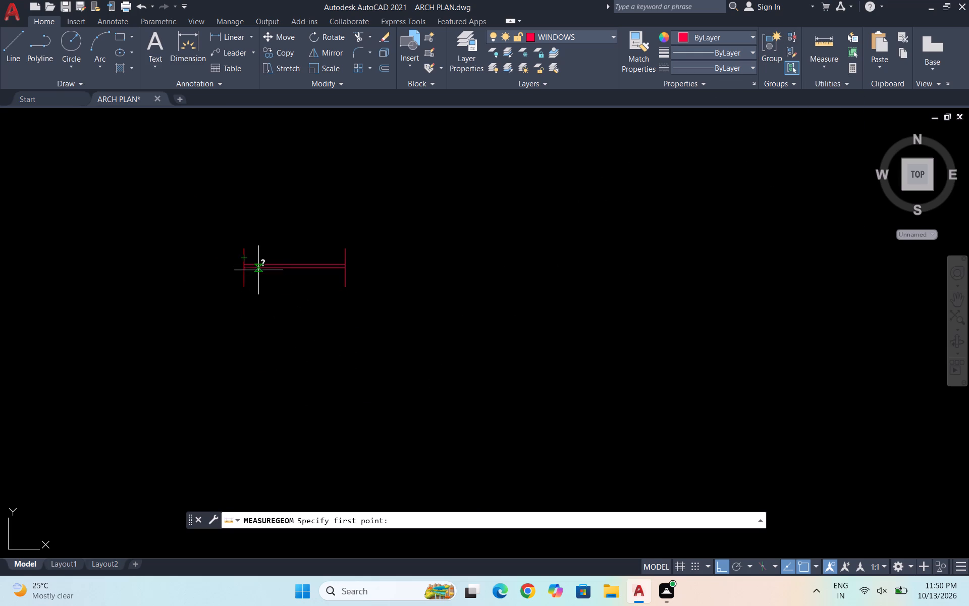
pyautogui.scroll(4, 260, 274)
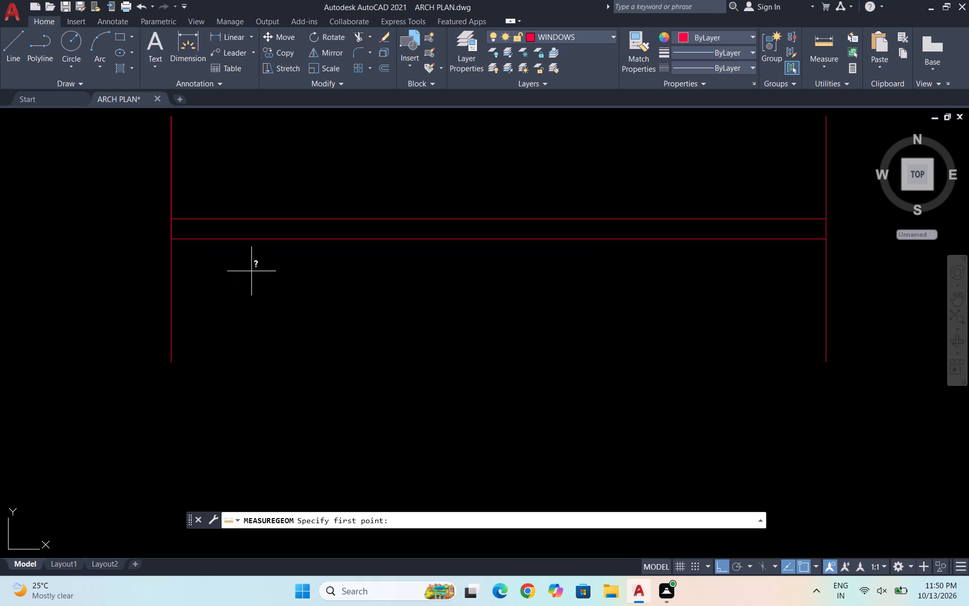
pyautogui.click(171, 241)
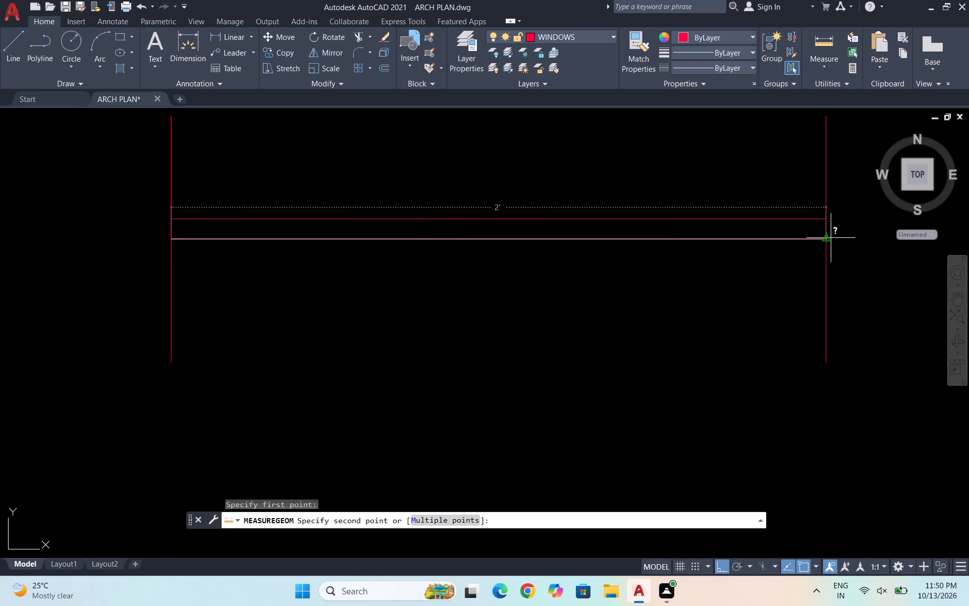
pyautogui.press('Escape')
pyautogui.scroll(-3, 502, 301)
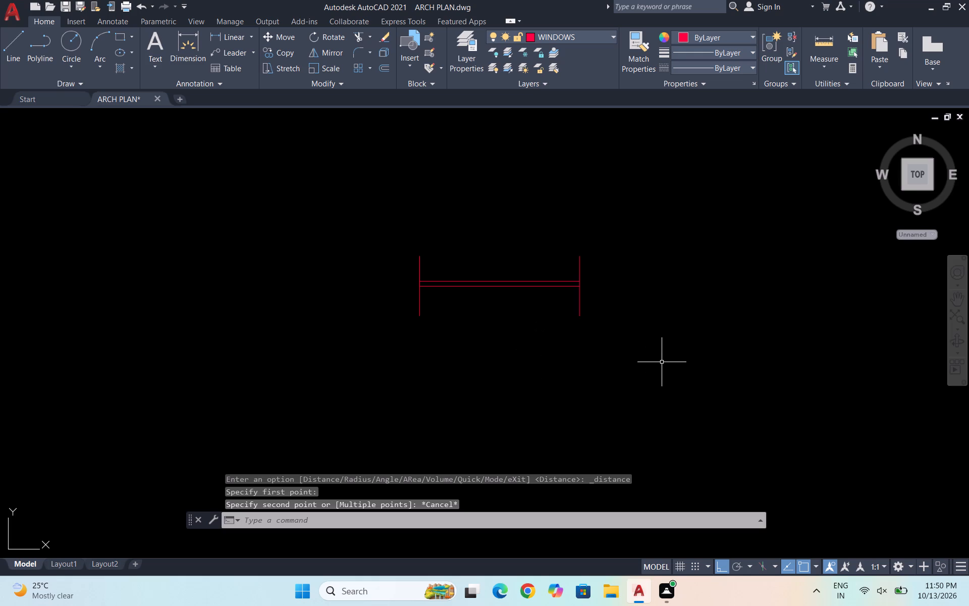
# Draw a 3' horizontal line just east of the 2' window symbol, level with its lower horizontal line.
pyautogui.press('l')
pyautogui.press('Return')
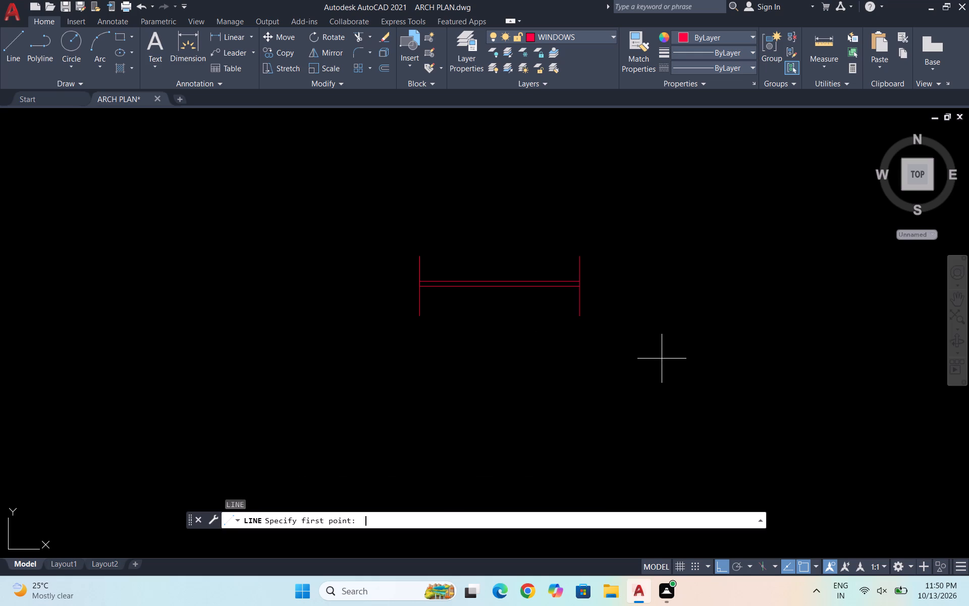
pyautogui.click(610, 288)
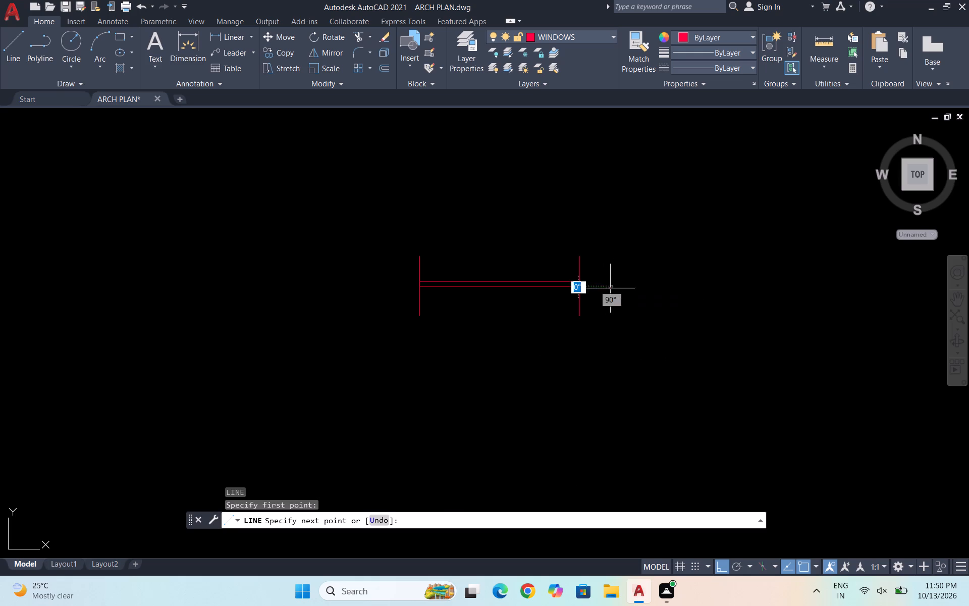
pyautogui.write("3'")
pyautogui.press('Return')
pyautogui.press('Return')
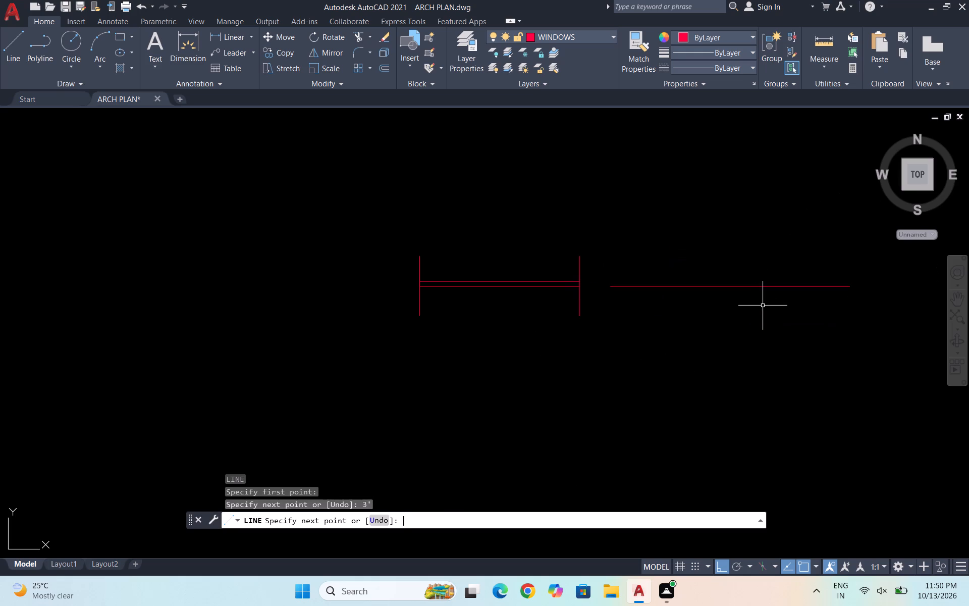
# From the 3' line's west end, draw a line 4.5" north and a second segment 9" back south.
pyautogui.press('l')
pyautogui.press('Return')
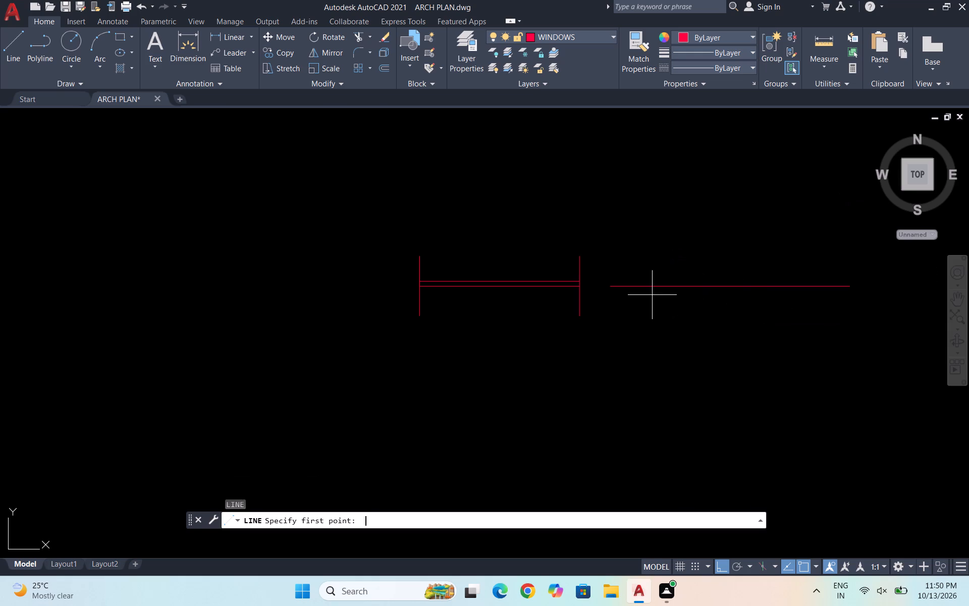
pyautogui.click(608, 289)
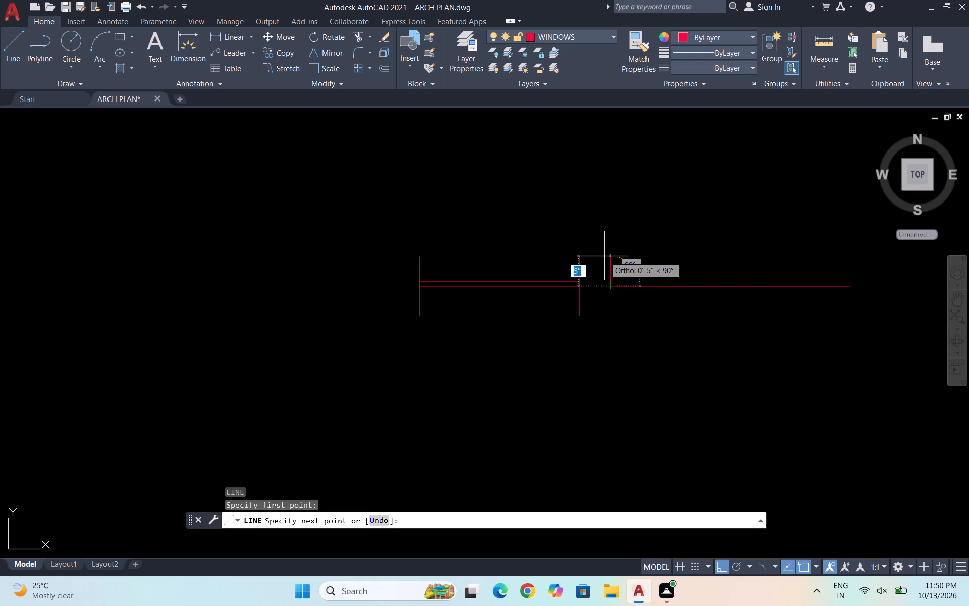
pyautogui.write('4.5')
pyautogui.press('Return')
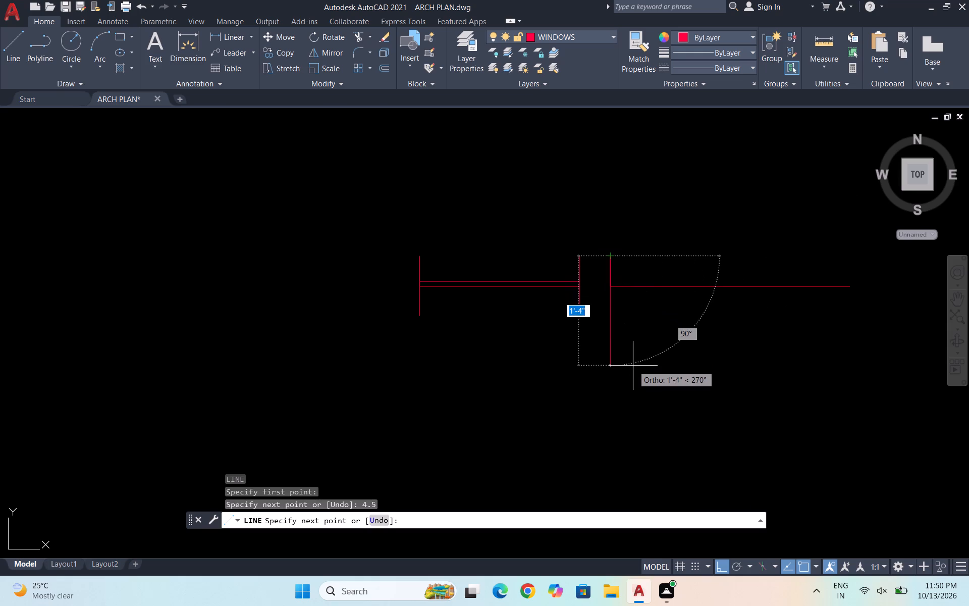
pyautogui.press('9')
pyautogui.press('Return')
pyautogui.press('Return')
# Copy the 9" vertical end line from the 3' line's west end to its east end.
pyautogui.doubleClick(629, 310)
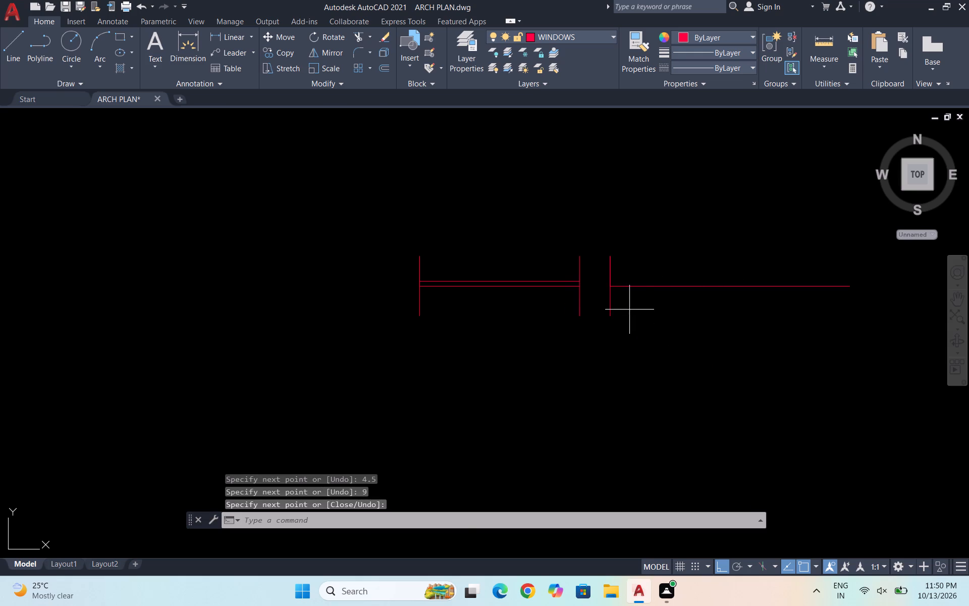
pyautogui.click(586, 301)
pyautogui.write('CO')
pyautogui.press('Return')
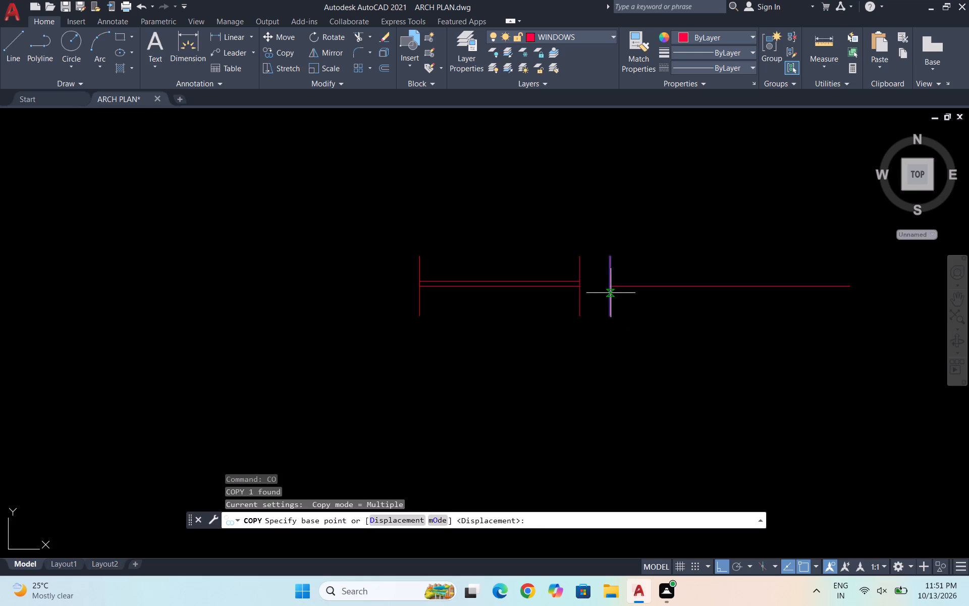
pyautogui.click(613, 291)
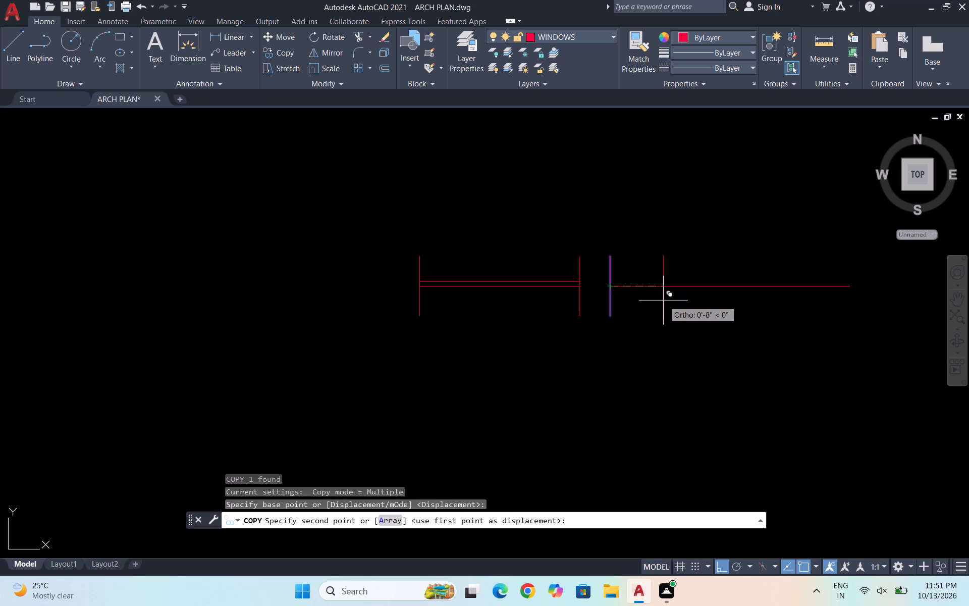
pyautogui.click(849, 286)
pyautogui.press('Escape')
# Copy the 3' horizontal line slightly north, in line with the upper horizontal line of the 2' window symbol.
pyautogui.click(780, 299)
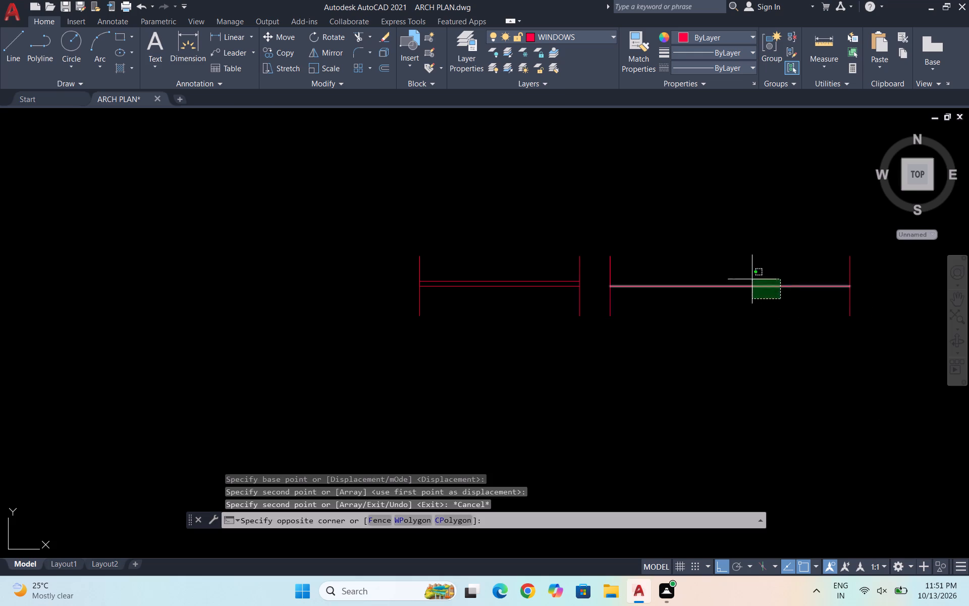
pyautogui.click(741, 272)
pyautogui.write('CO')
pyautogui.press('Return')
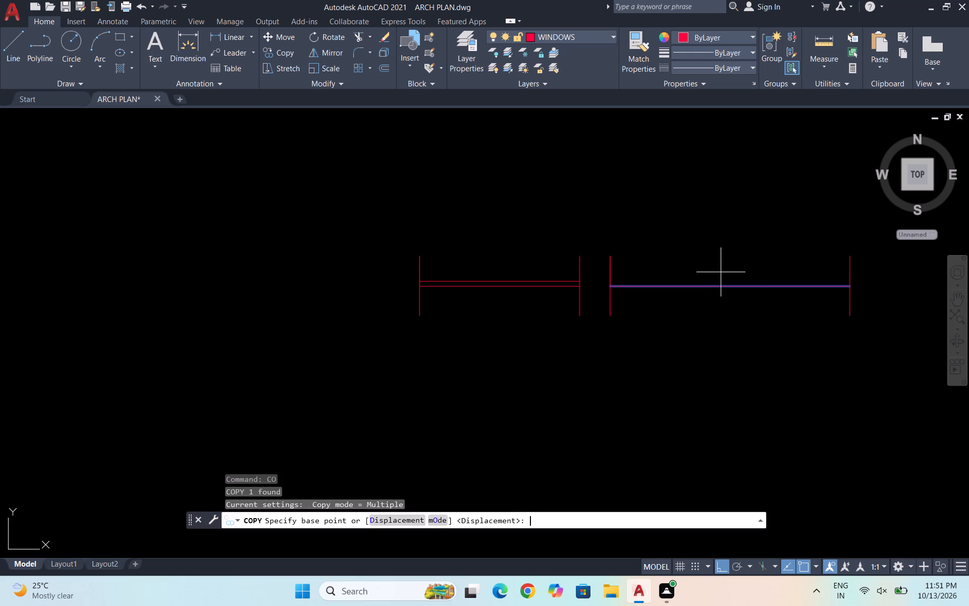
pyautogui.click(603, 284)
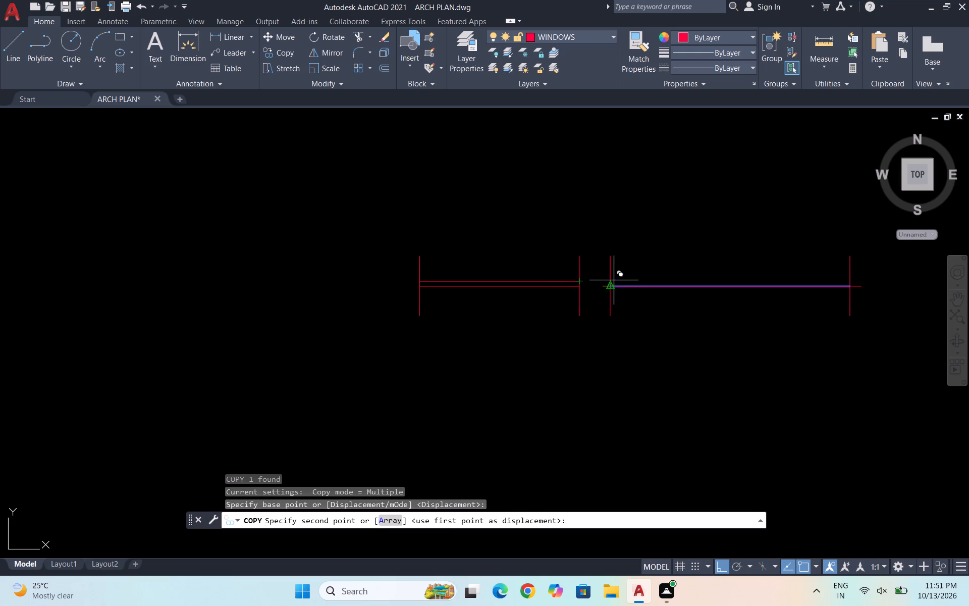
pyautogui.scroll(2, 611, 280)
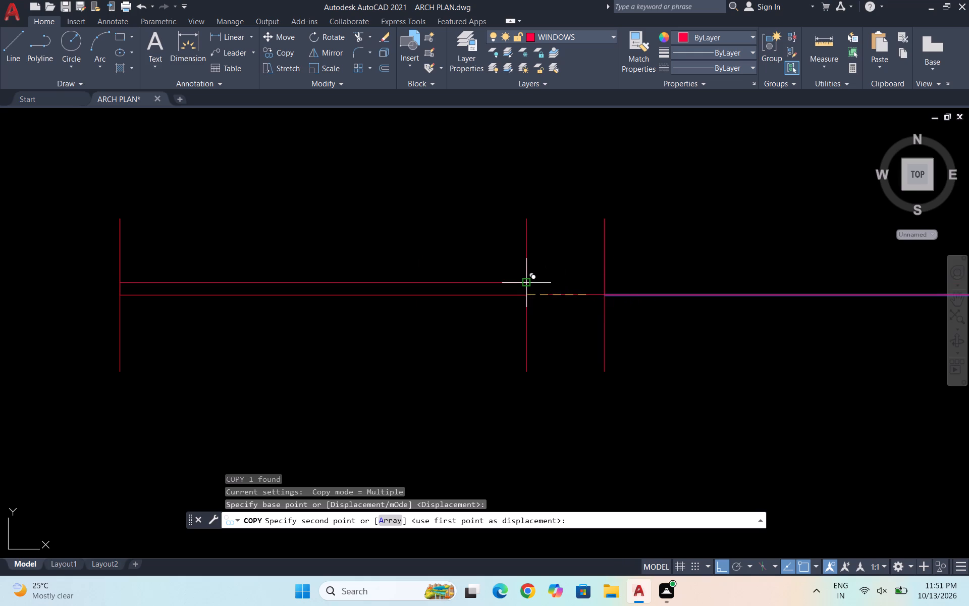
pyautogui.click(594, 279)
pyautogui.scroll(-3, 530, 278)
pyautogui.press('`')
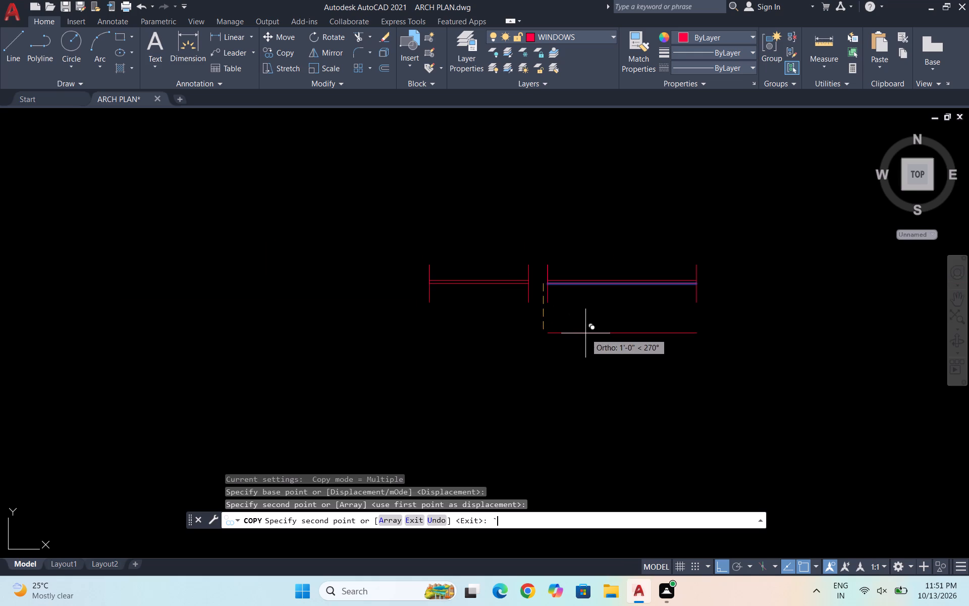
pyautogui.press('Escape')
pyautogui.press('Escape')
# Copy the 3' window symbol by its northwest endpoint into Bedroom-2's north wall above the bed, with Ortho off.
pyautogui.scroll(-2, 587, 289)
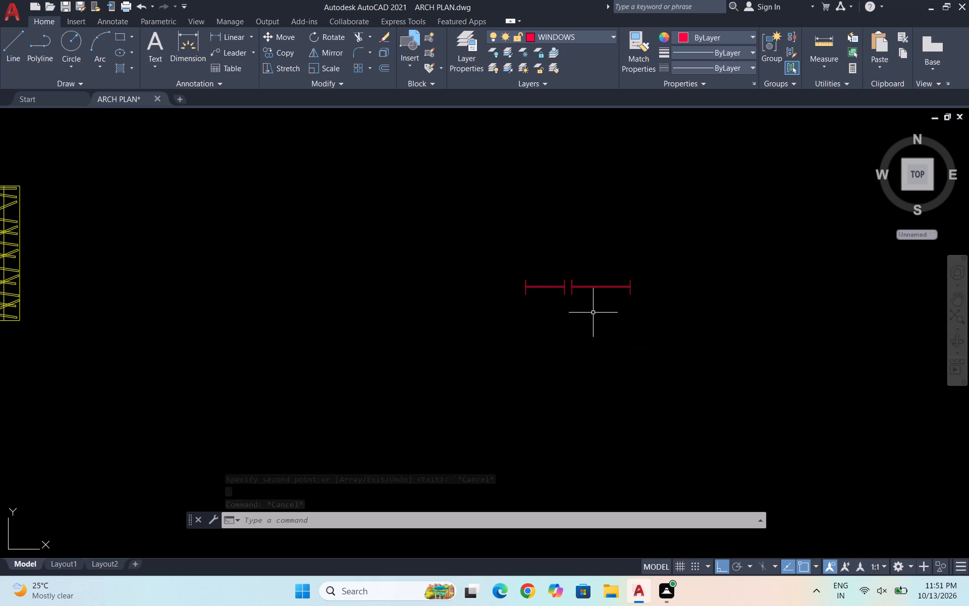
pyautogui.scroll(2, 613, 272)
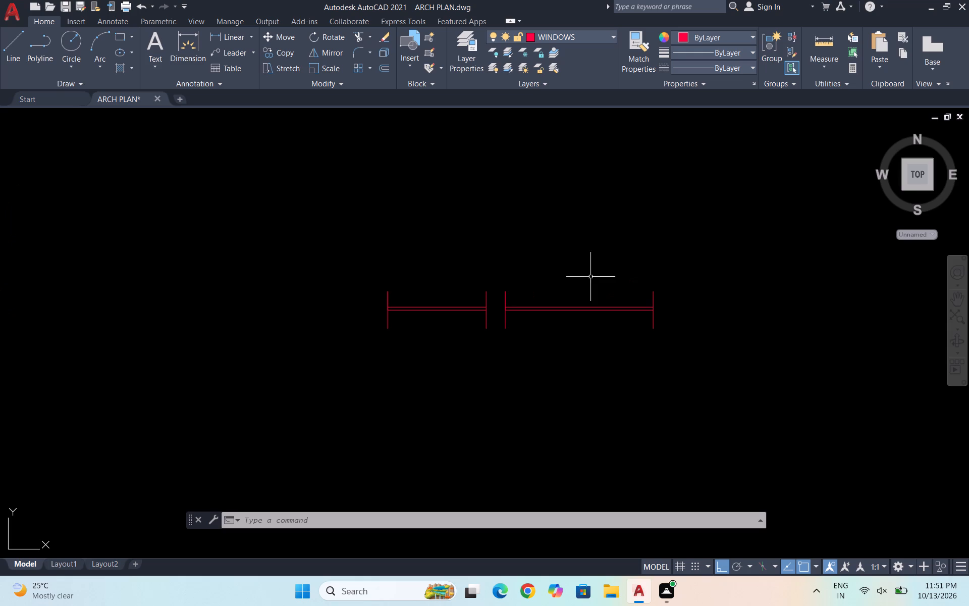
pyautogui.scroll(3, 558, 306)
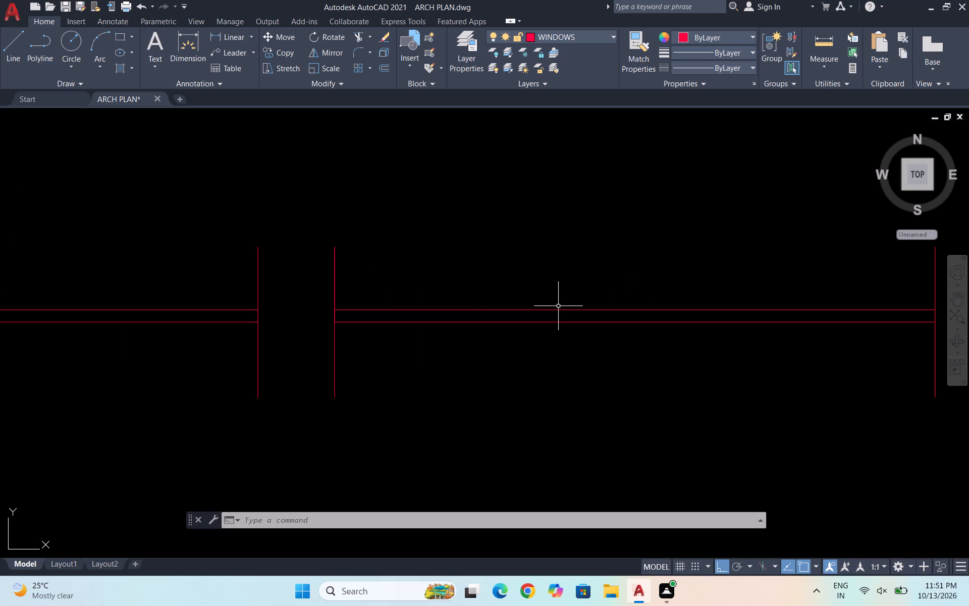
pyautogui.scroll(-4, 525, 294)
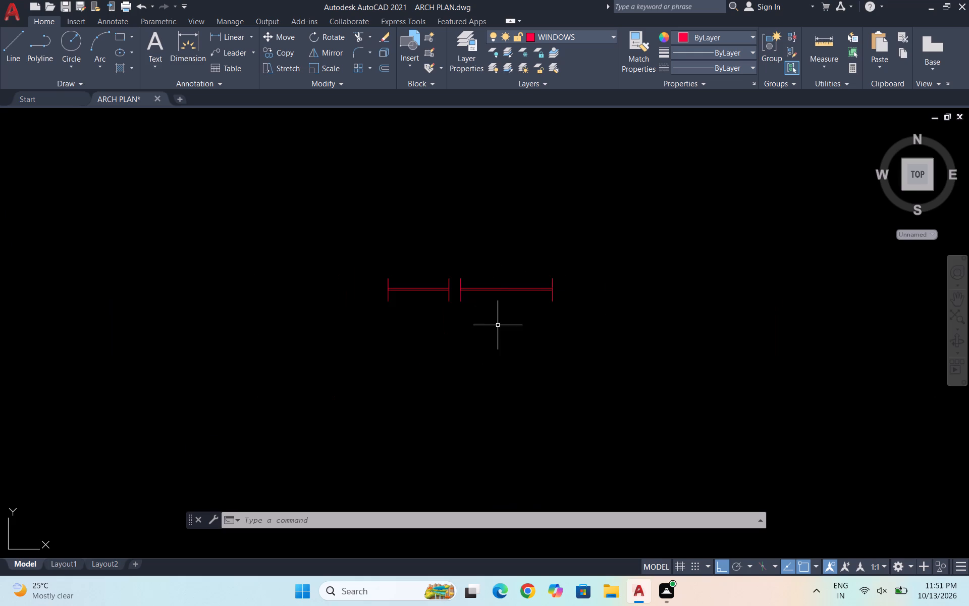
pyautogui.scroll(1, 500, 325)
pyautogui.moveTo(621, 328); pyautogui.dragTo(615, 327)
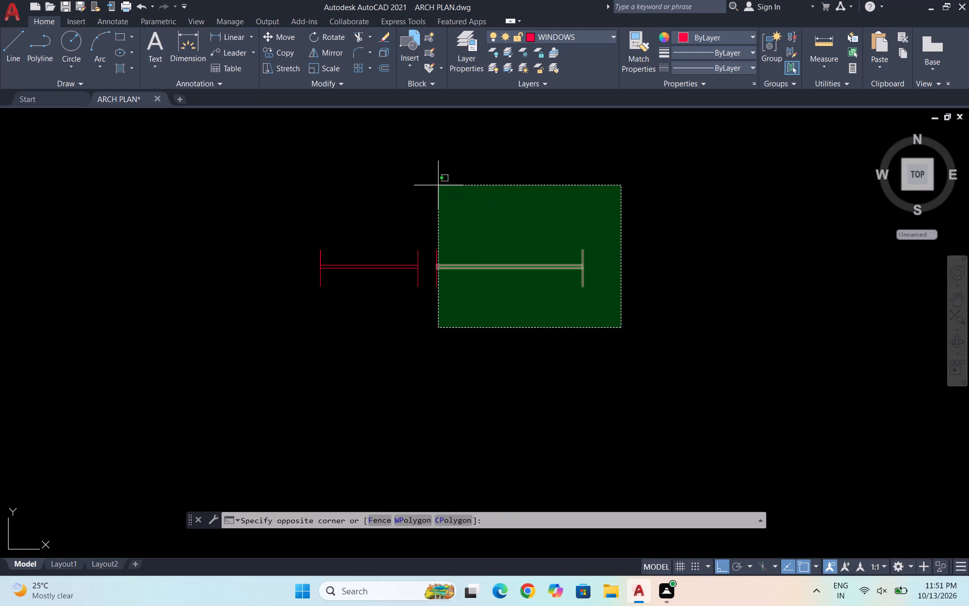
pyautogui.click(433, 179)
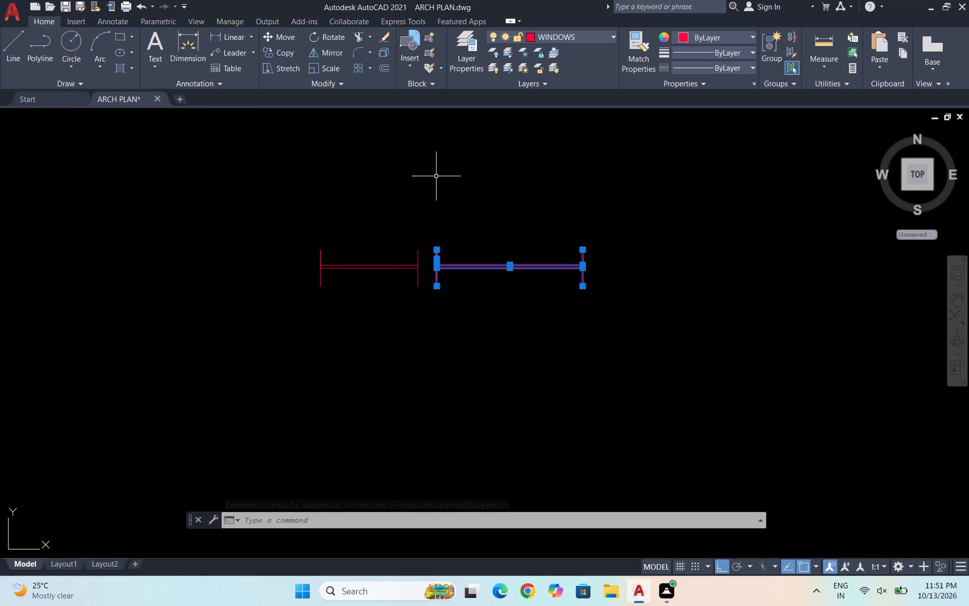
pyautogui.write('CO')
pyautogui.press('Return')
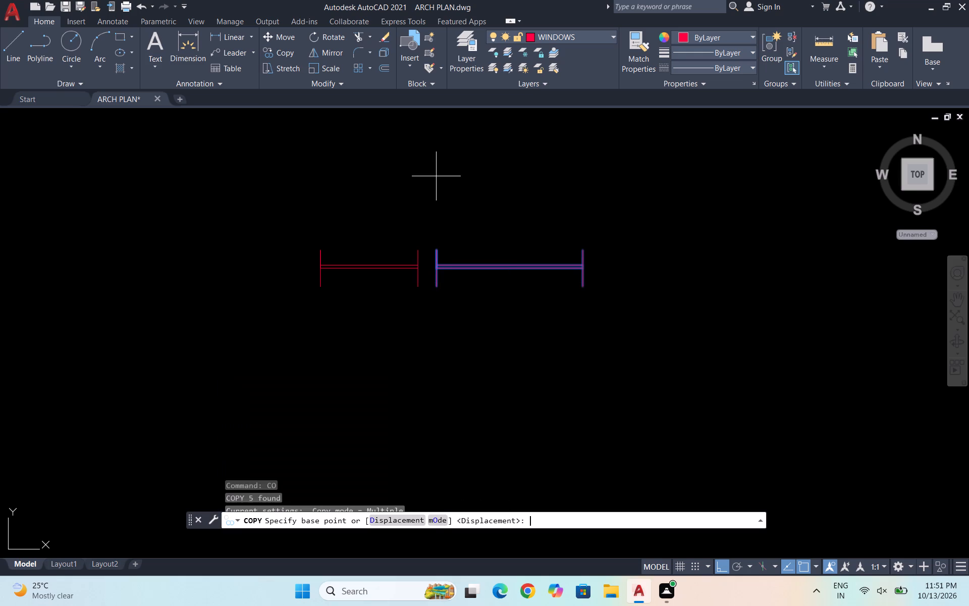
pyautogui.click(435, 248)
pyautogui.scroll(-6, 433, 272)
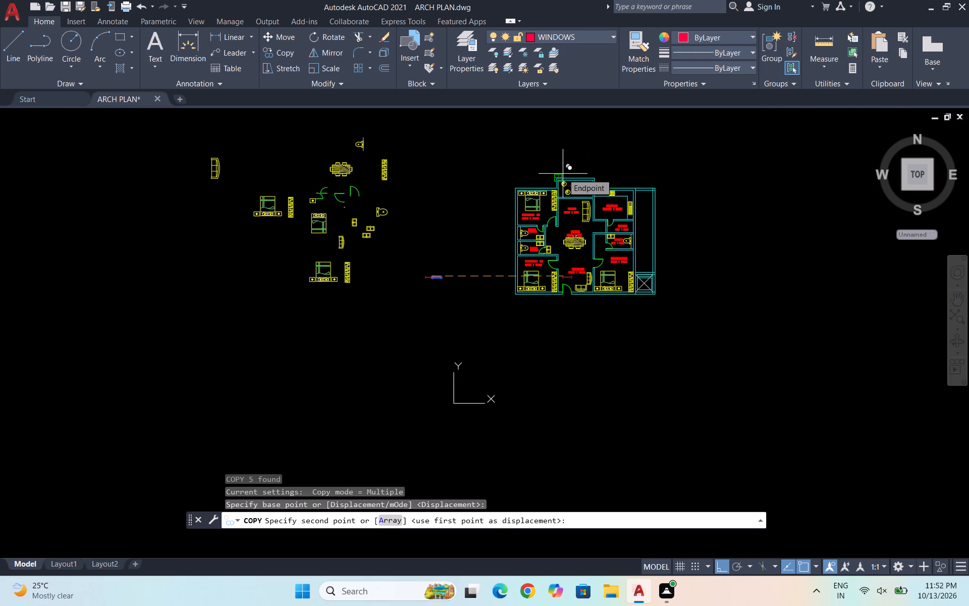
pyautogui.press('ctrl+super+p')
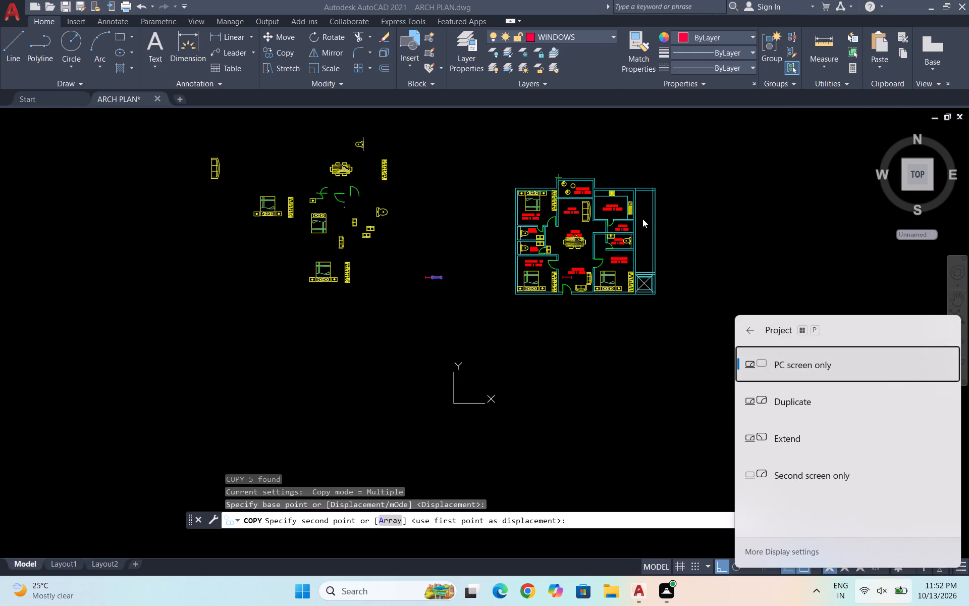
pyautogui.press('Escape')
pyautogui.press('F8')
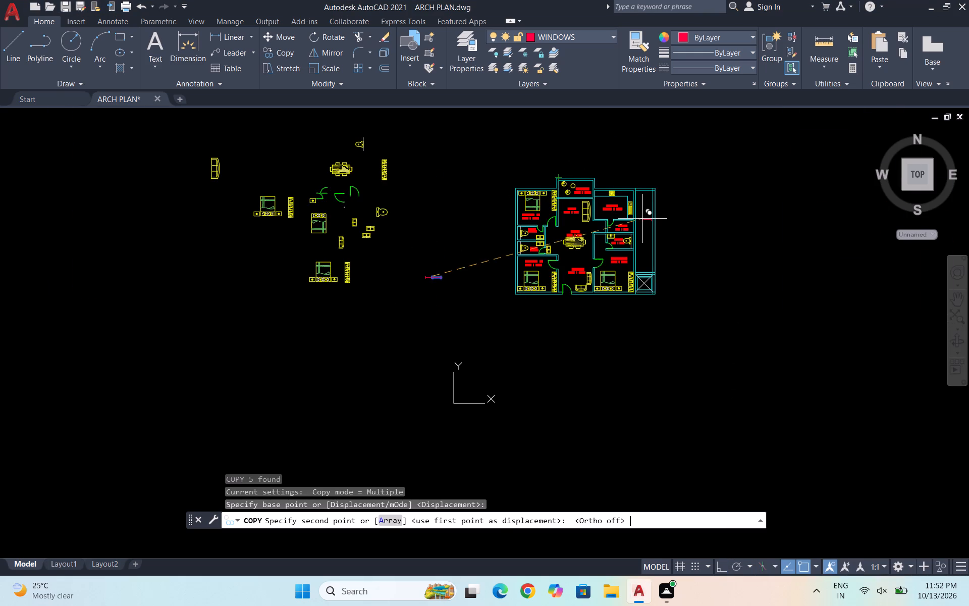
pyautogui.scroll(1, 563, 185)
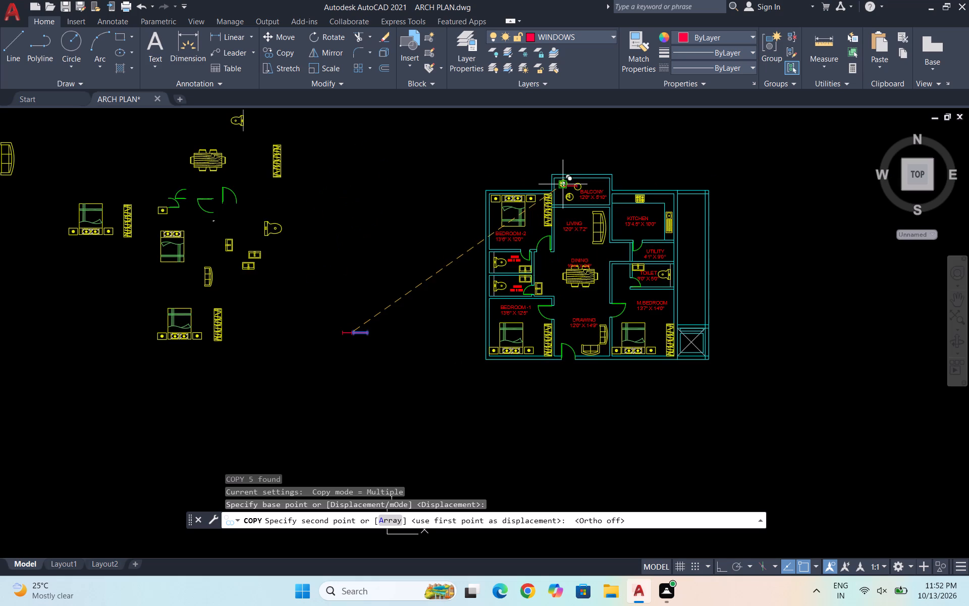
pyautogui.scroll(5, 516, 191)
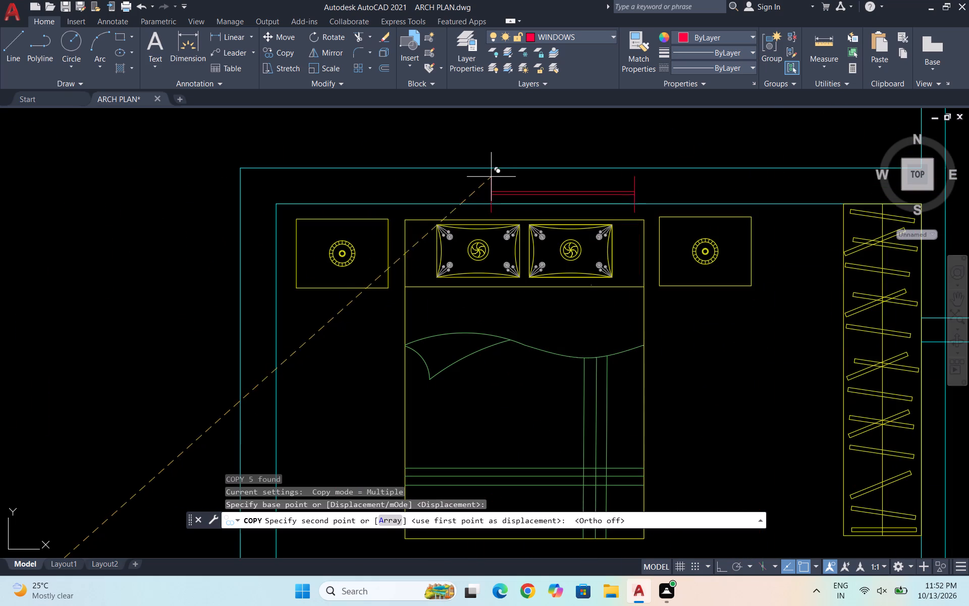
pyautogui.click(481, 167)
# Place another copy of the 3' window symbol in the kitchen's north wall, just above the stove.
pyautogui.scroll(-1, 475, 155)
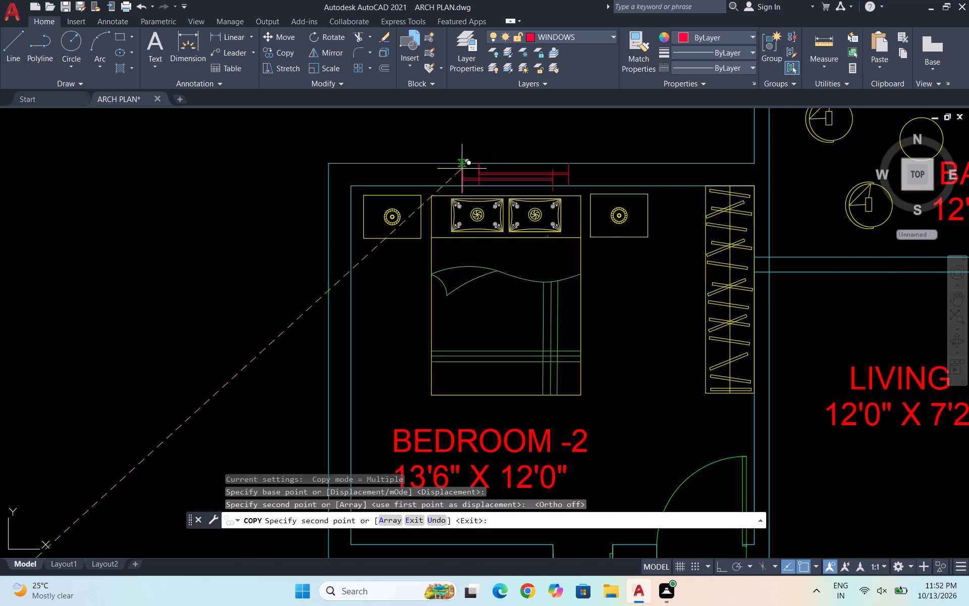
pyautogui.scroll(-1, 407, 153)
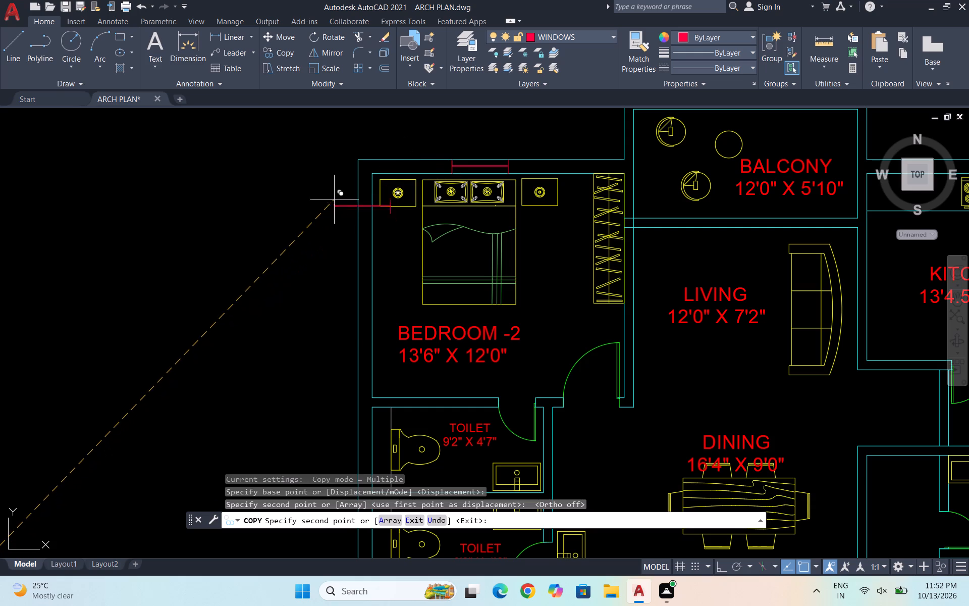
pyautogui.scroll(-1, 326, 223)
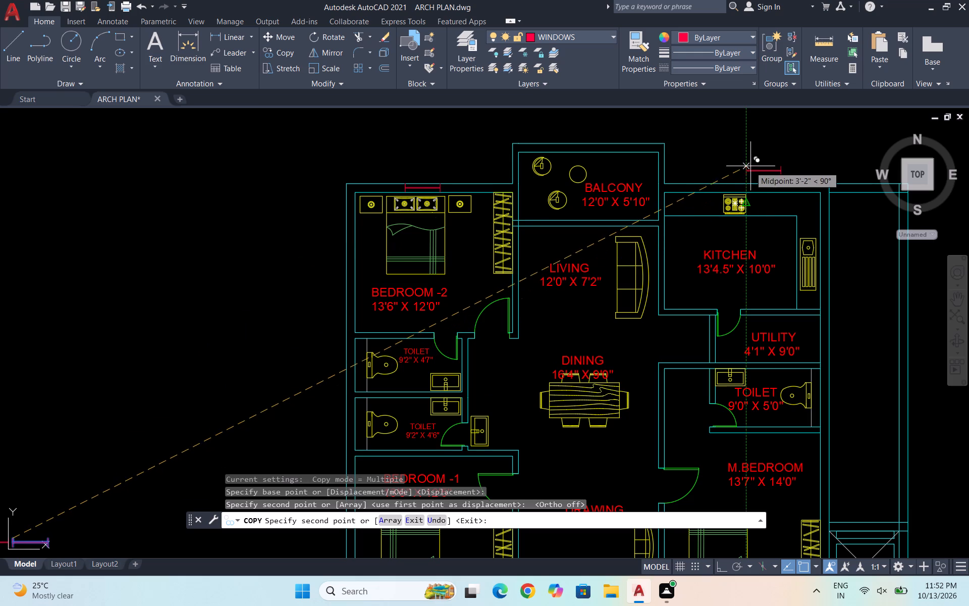
pyautogui.scroll(3, 754, 179)
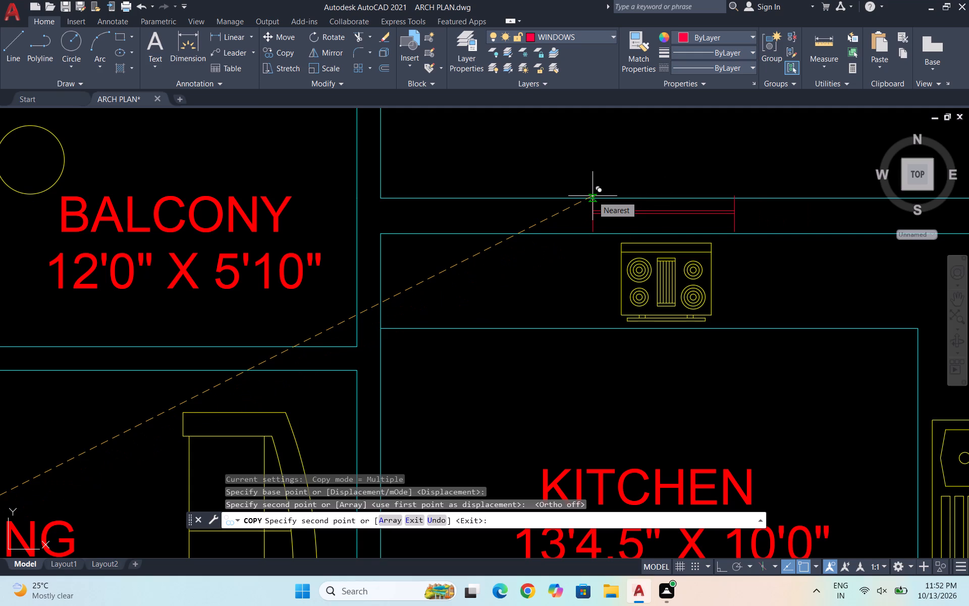
pyautogui.click(596, 199)
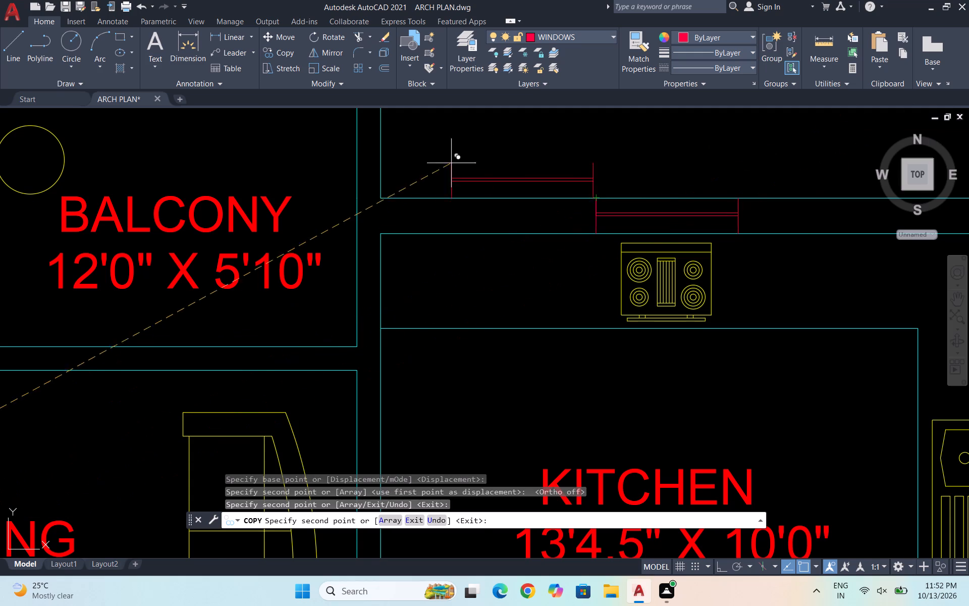
pyautogui.scroll(-2, 418, 188)
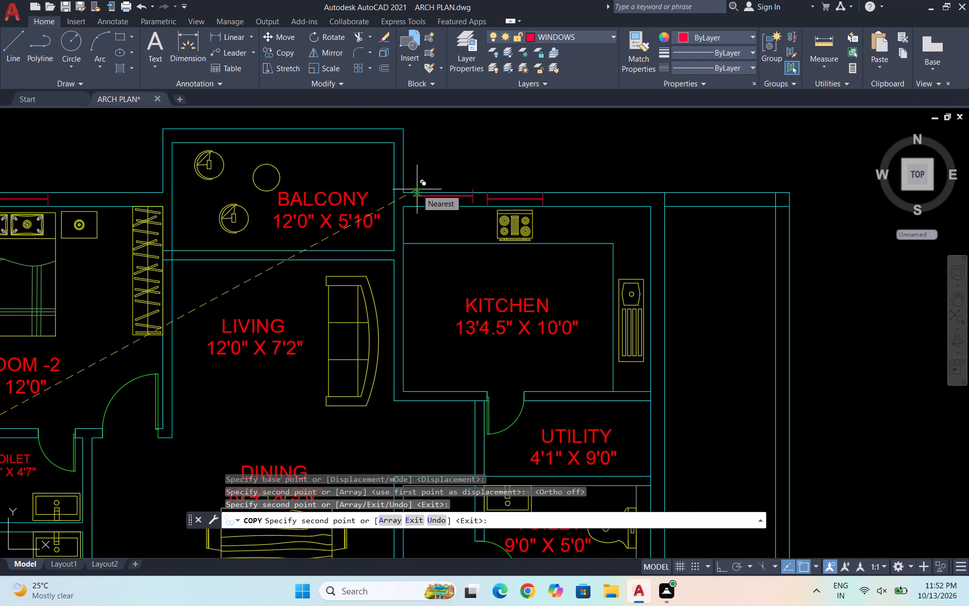
pyautogui.scroll(1, 418, 192)
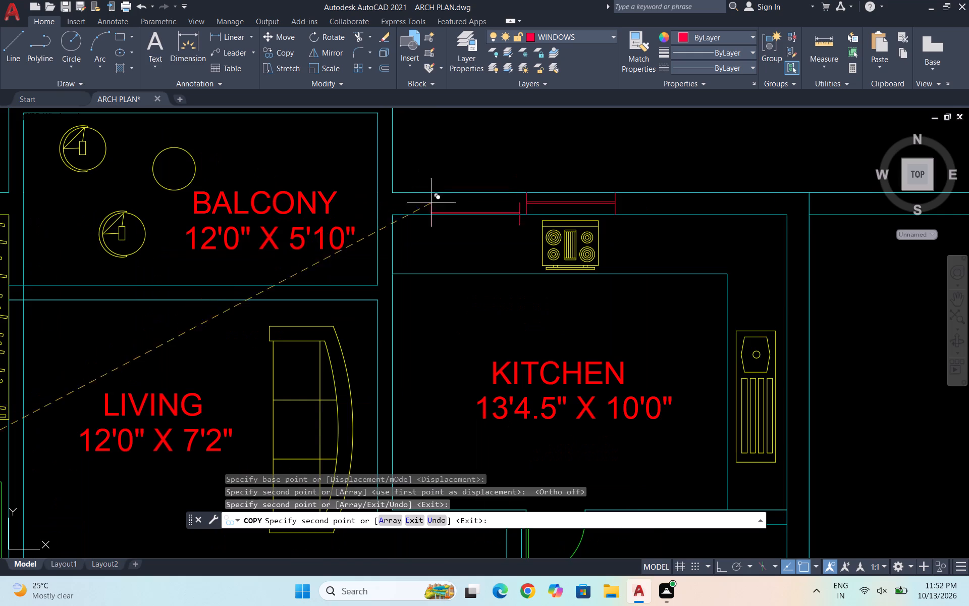
pyautogui.scroll(-2, 429, 201)
pyautogui.scroll(-2, 324, 205)
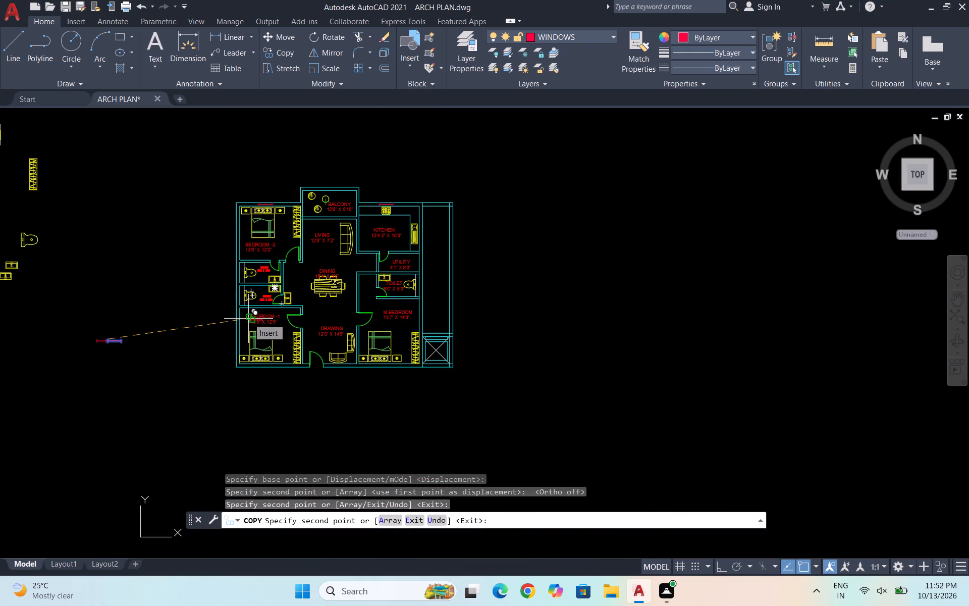
pyautogui.press('Escape')
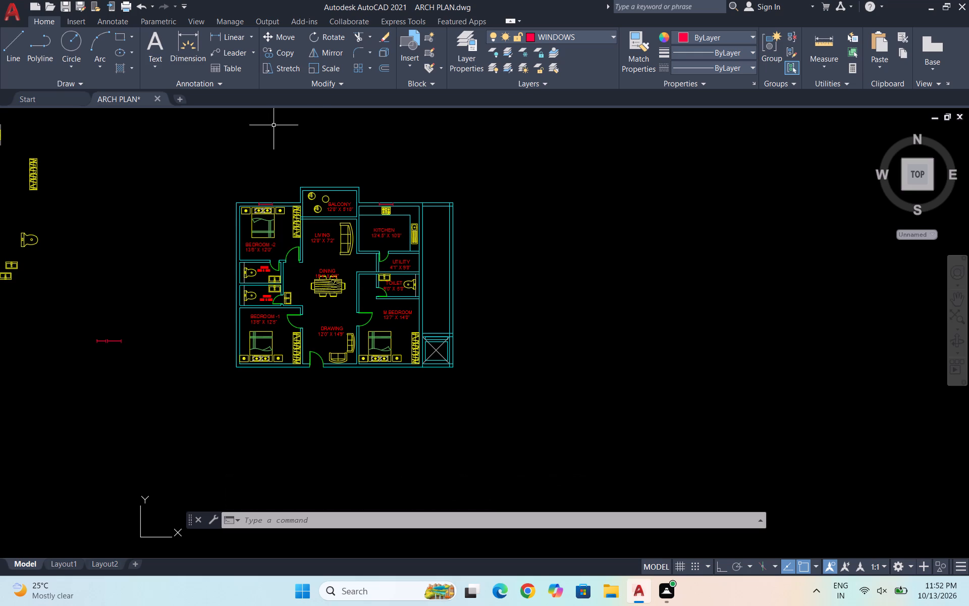
# Rotate the original 3' window symbol 90° counterclockwise about its northwest endpoint so that it stands vertical.
pyautogui.scroll(2, 75, 319)
pyautogui.scroll(3, 108, 371)
pyautogui.click(471, 452)
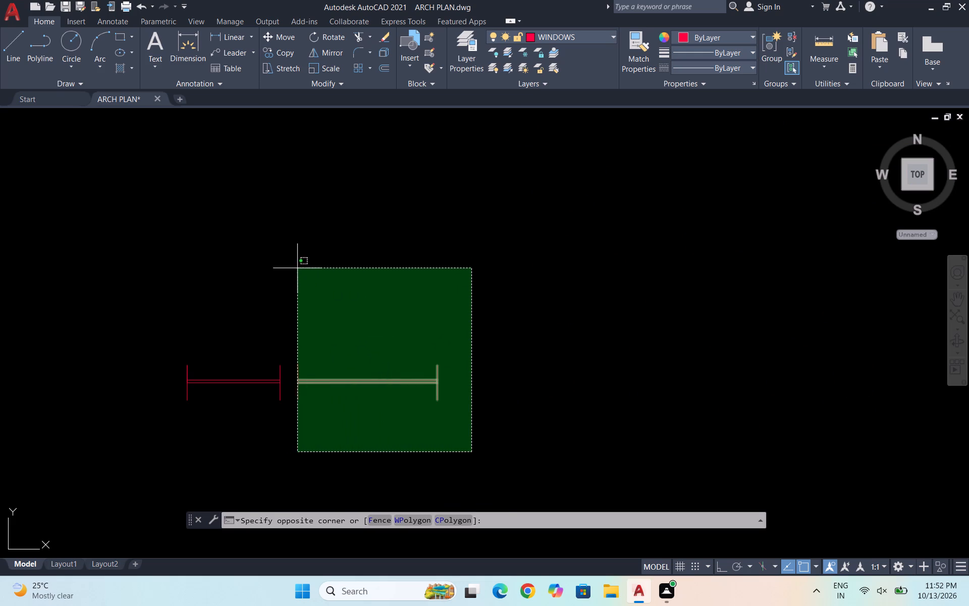
pyautogui.click(286, 253)
pyautogui.write('RO')
pyautogui.press('Return')
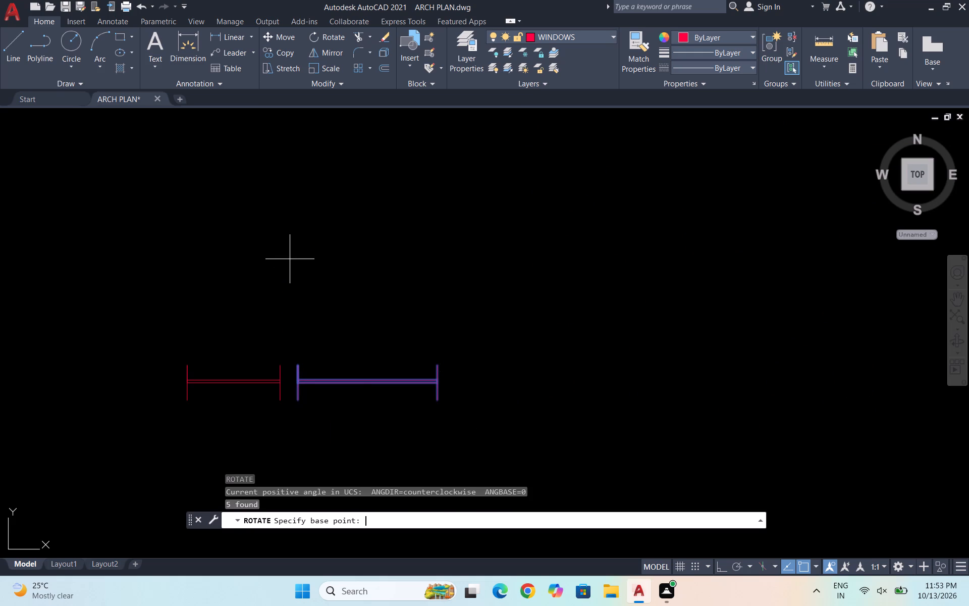
pyautogui.click(299, 359)
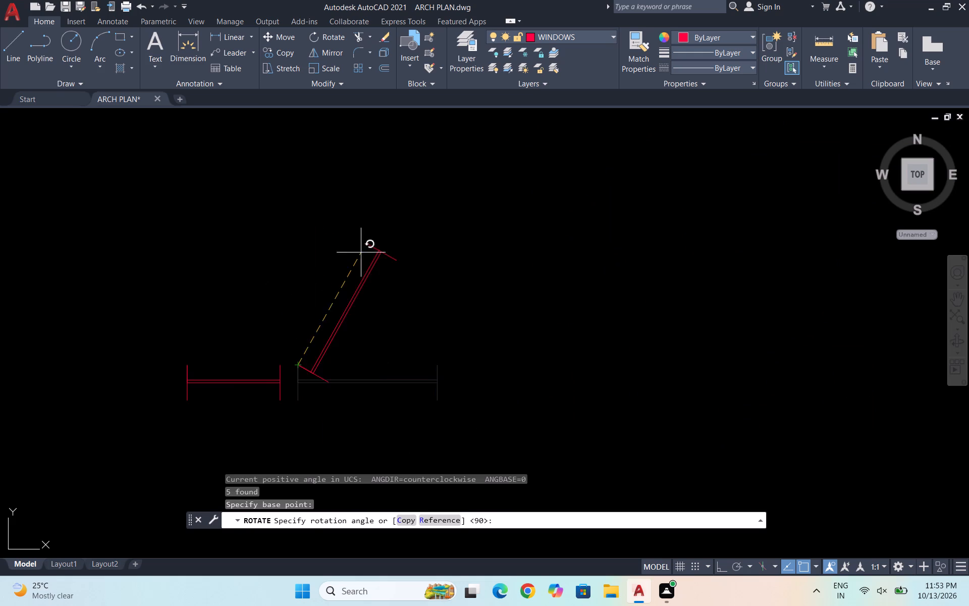
pyautogui.click(303, 170)
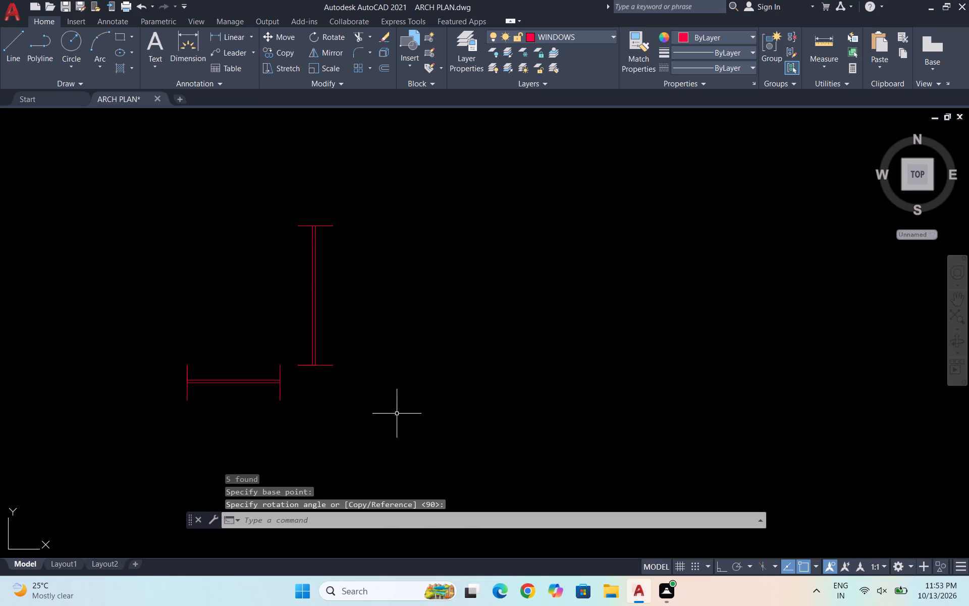
# Copy the vertical 3' window symbol by its northwest endpoint into Bedroom-1's west wall, beside the room label.
pyautogui.moveTo(395, 414); pyautogui.dragTo(388, 408)
pyautogui.click(307, 197)
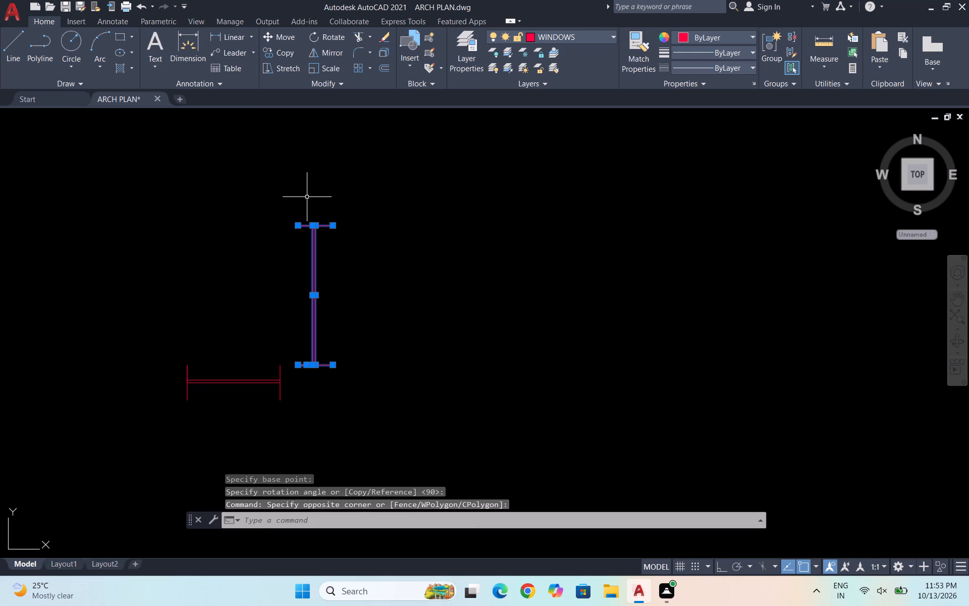
pyautogui.write('CO')
pyautogui.press('Return')
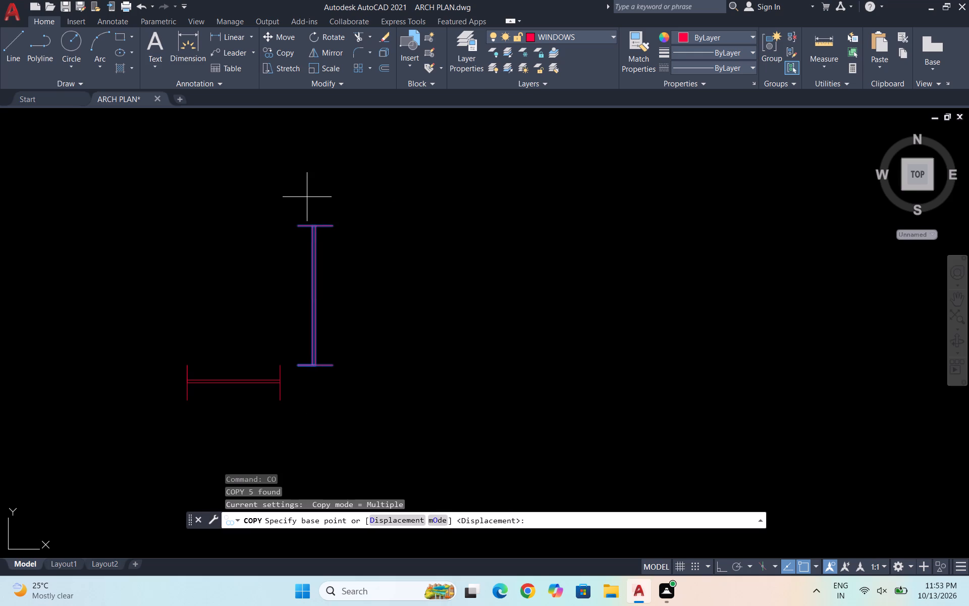
pyautogui.click(292, 224)
pyautogui.scroll(-6, 317, 216)
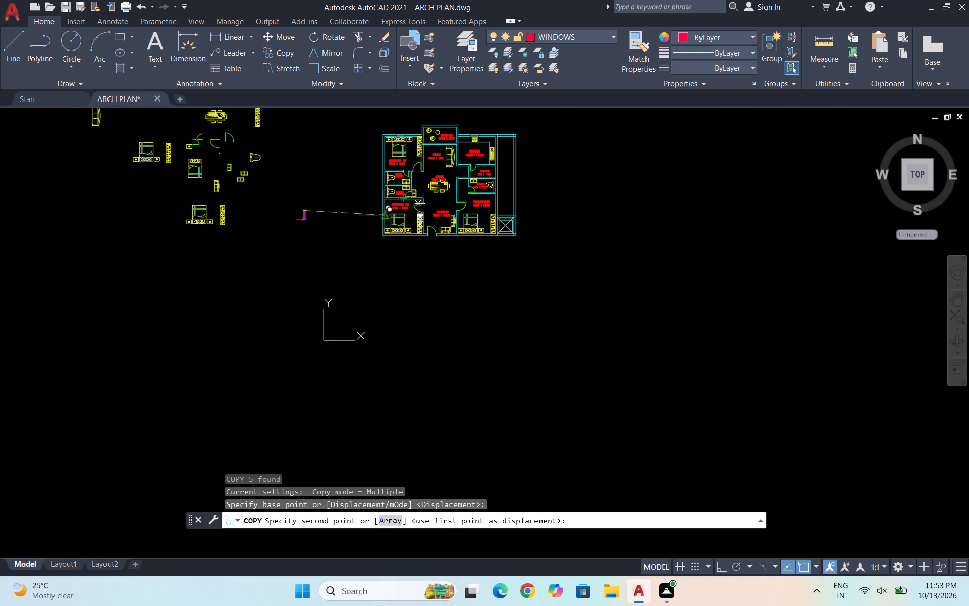
pyautogui.scroll(1, 357, 228)
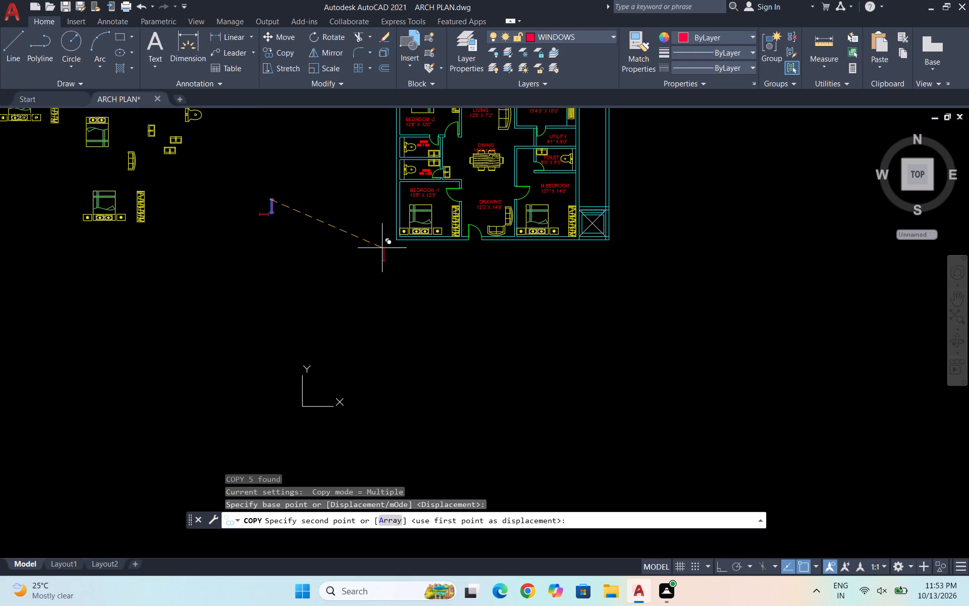
pyautogui.scroll(5, 395, 180)
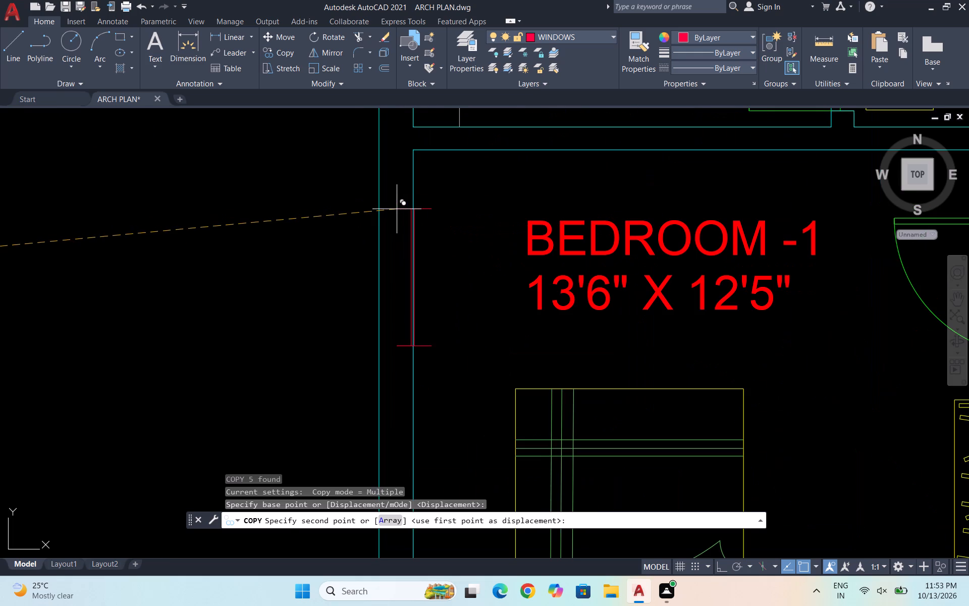
pyautogui.click(377, 223)
pyautogui.scroll(-4, 347, 213)
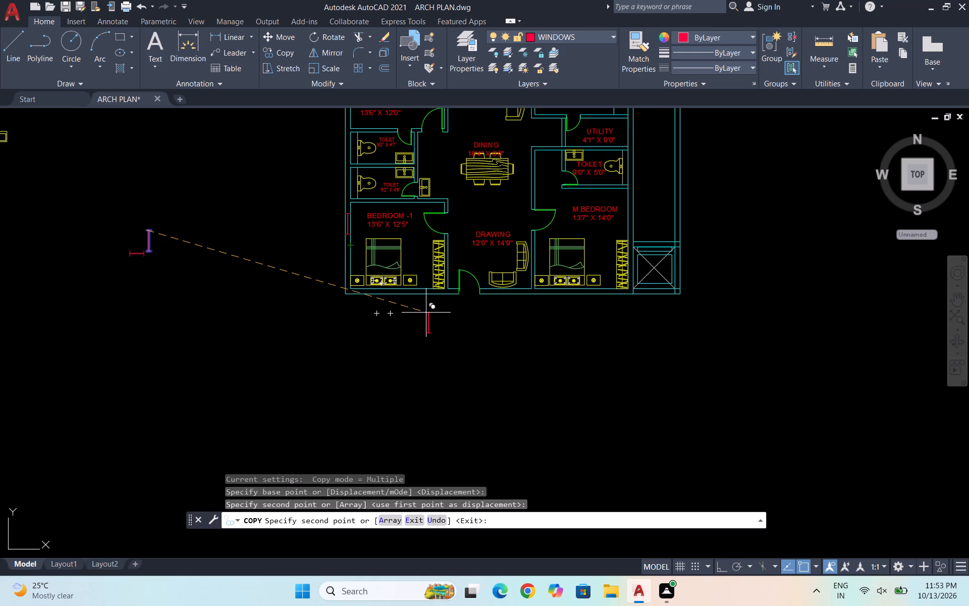
pyautogui.press('Escape')
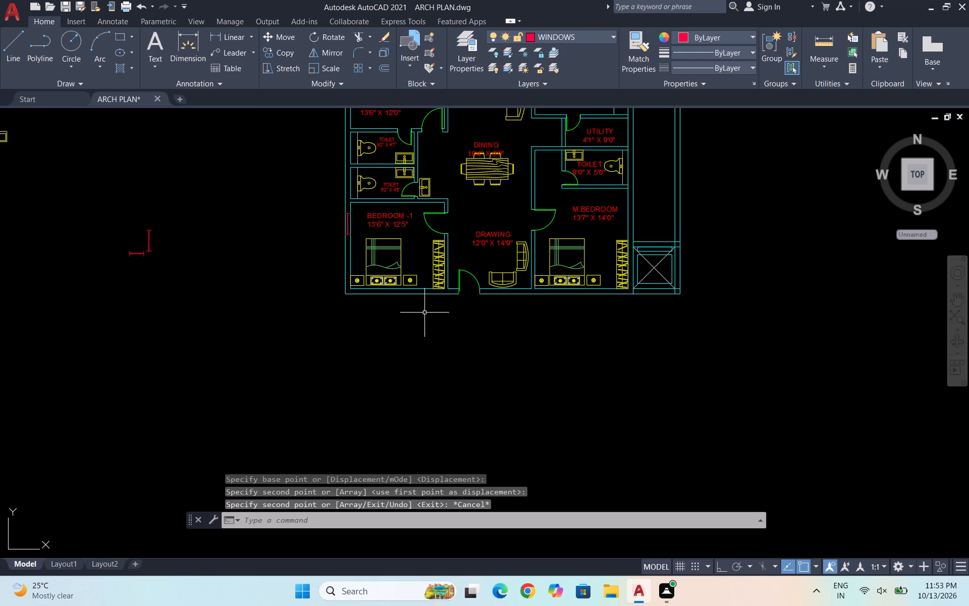
# Copy the horizontal 2' window symbol from just beside its northwest corner into the Drawing room's south wall, below the sofa's east end.
pyautogui.scroll(5, 131, 247)
pyautogui.click(326, 346)
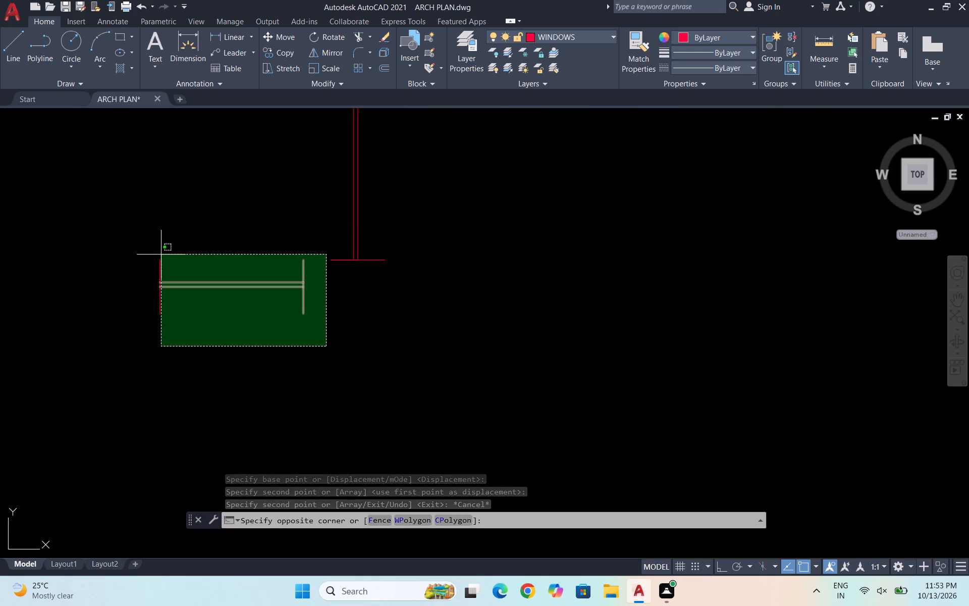
pyautogui.click(119, 248)
pyautogui.write('CO')
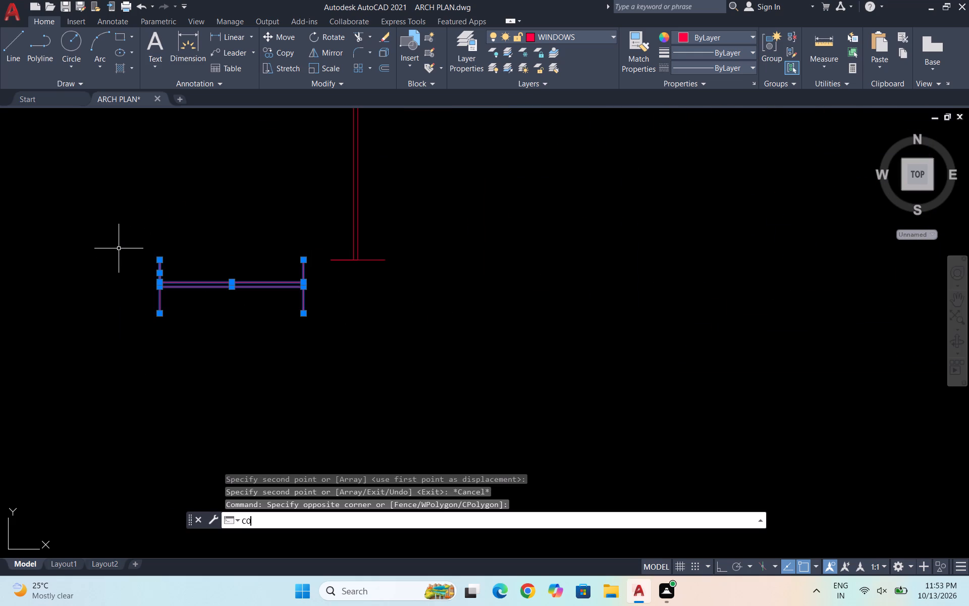
pyautogui.press('Return')
pyautogui.click(150, 257)
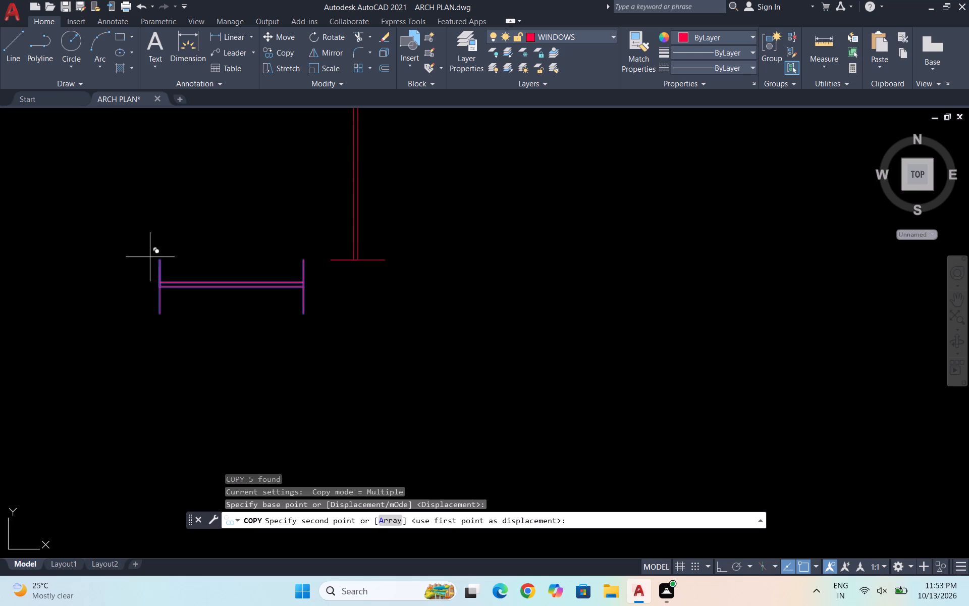
pyautogui.scroll(-4, 61, 212)
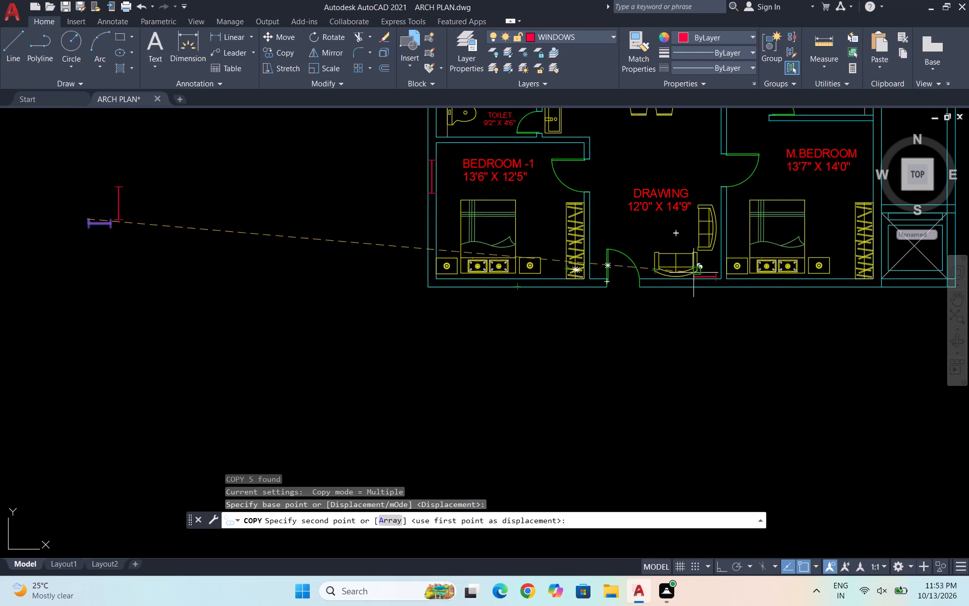
pyautogui.scroll(5, 695, 272)
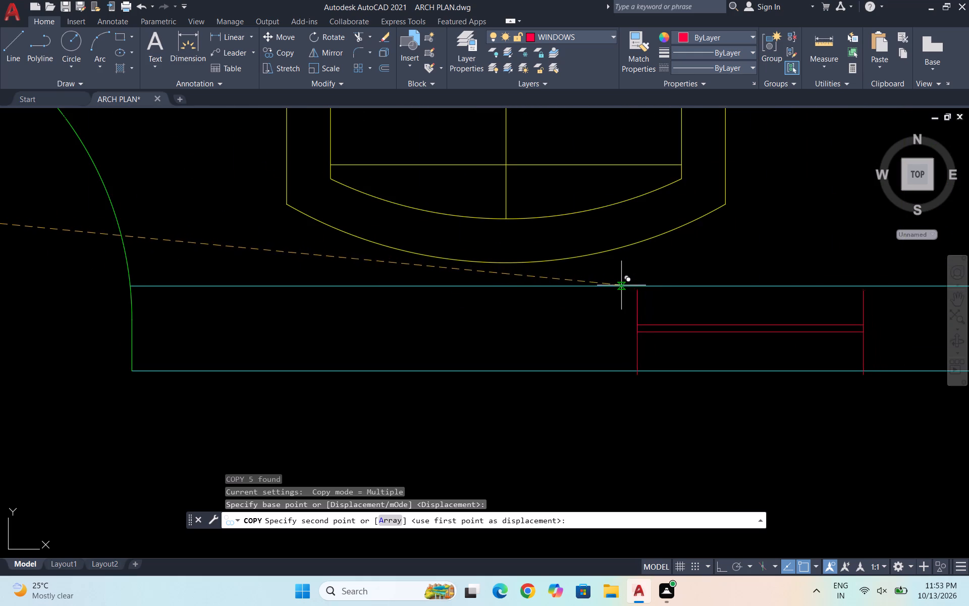
pyautogui.click(621, 287)
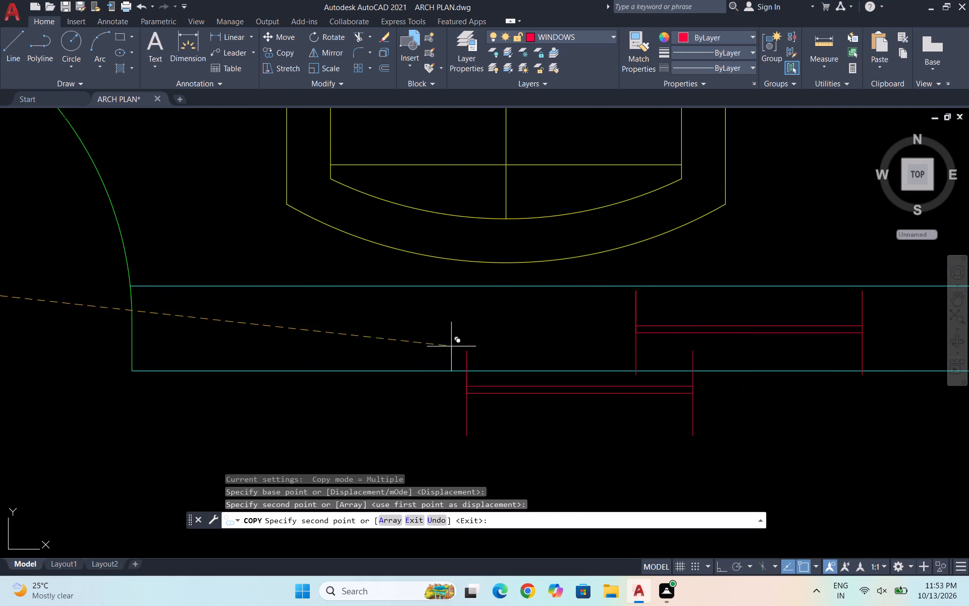
pyautogui.press('Tab')
pyautogui.write('``')
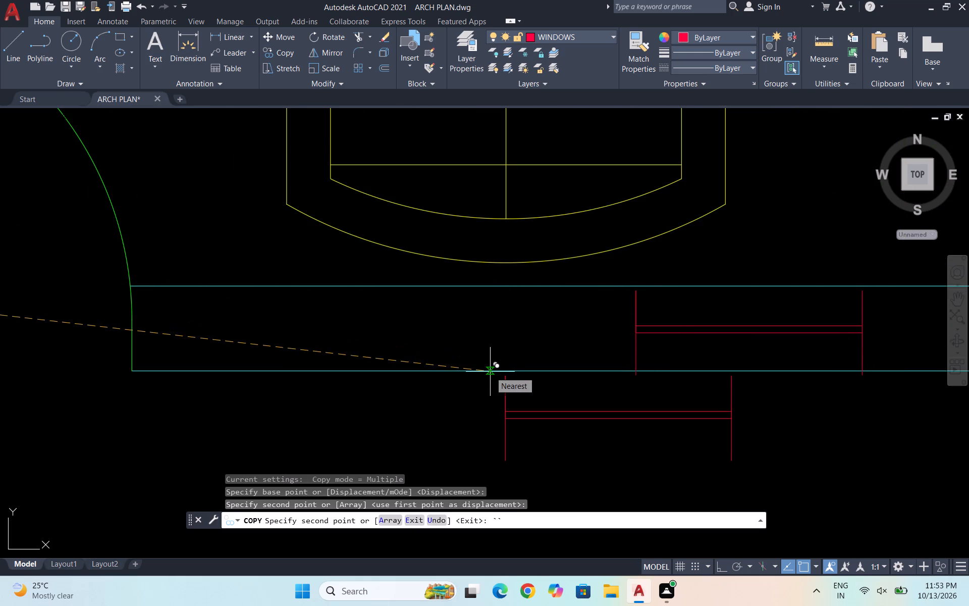
pyautogui.press('Escape')
# Move the copied 2' window by its southwest endpoint onto the outer line of the Drawing room's south wall.
pyautogui.click(892, 358)
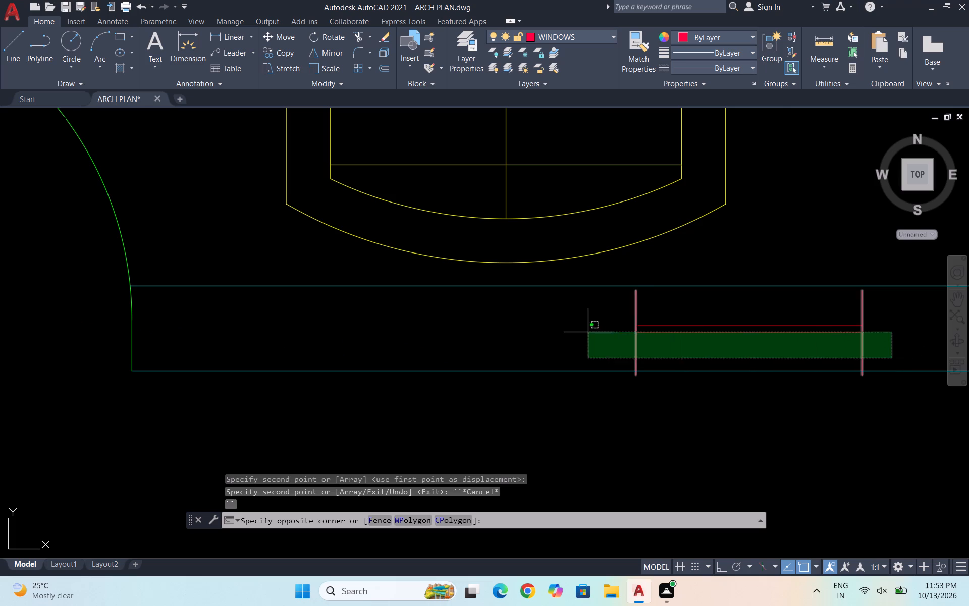
pyautogui.click(564, 304)
pyautogui.press('m')
pyautogui.press('Return')
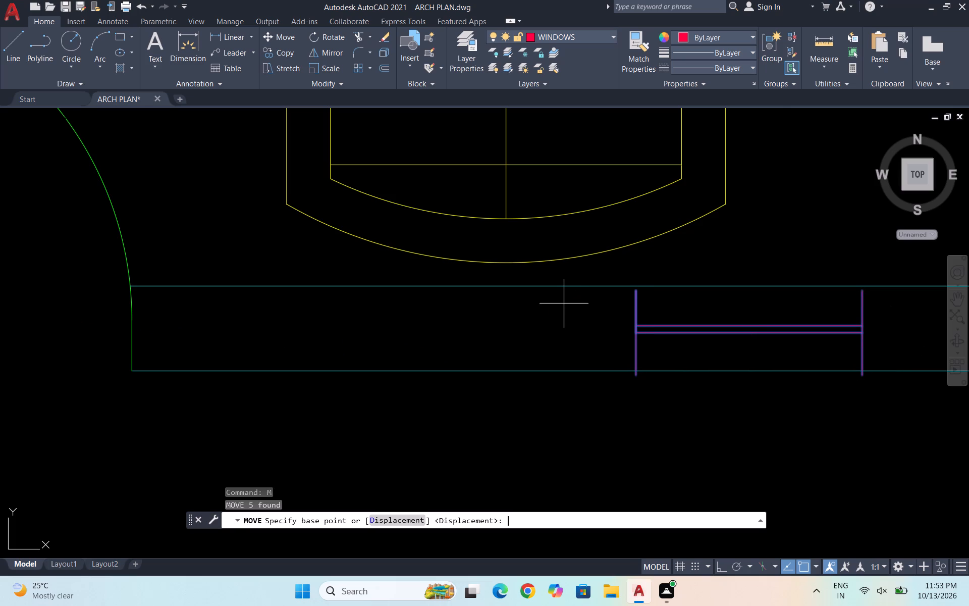
pyautogui.scroll(2, 650, 296)
pyautogui.scroll(-4, 609, 307)
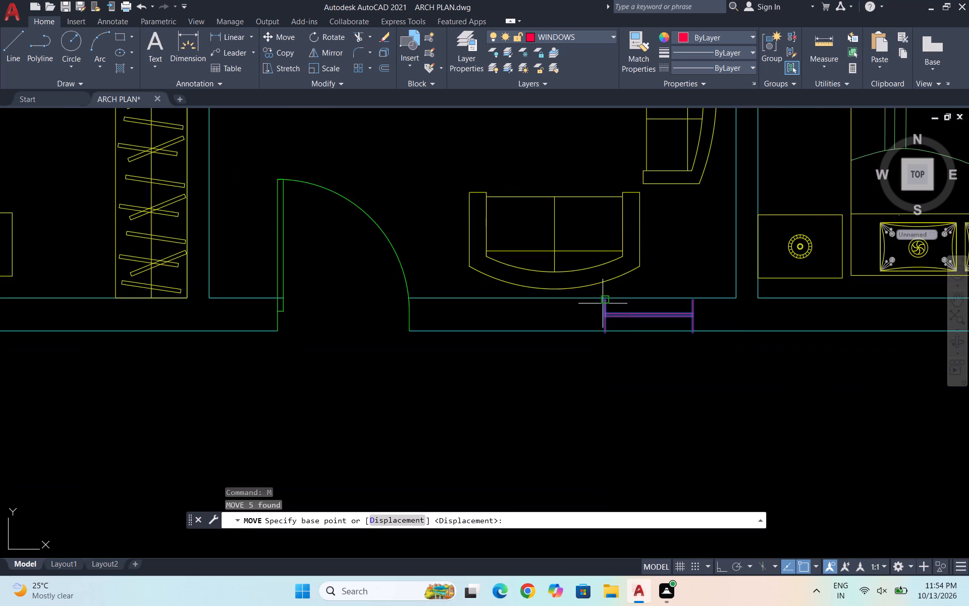
pyautogui.scroll(5, 608, 327)
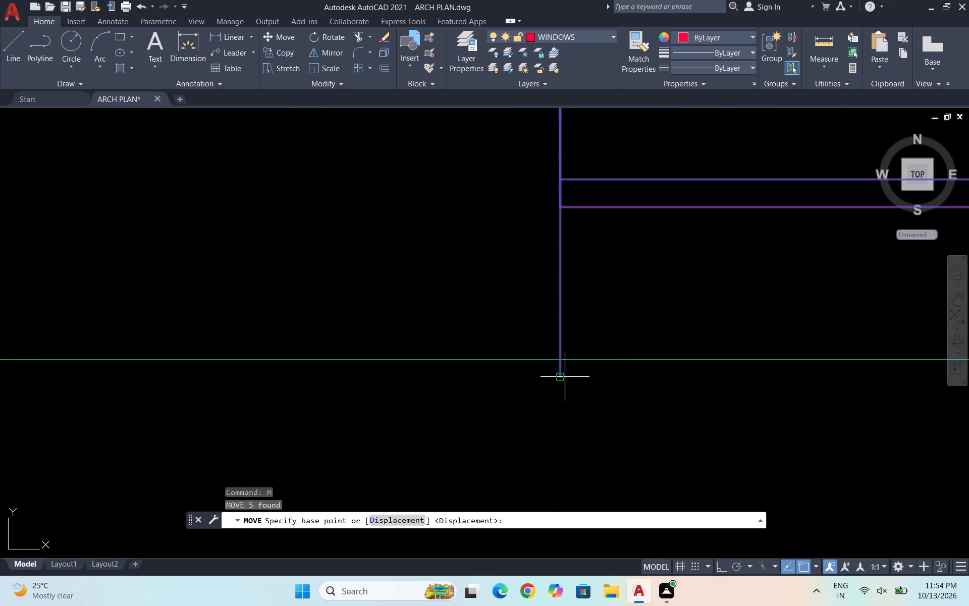
pyautogui.click(565, 377)
pyautogui.click(558, 359)
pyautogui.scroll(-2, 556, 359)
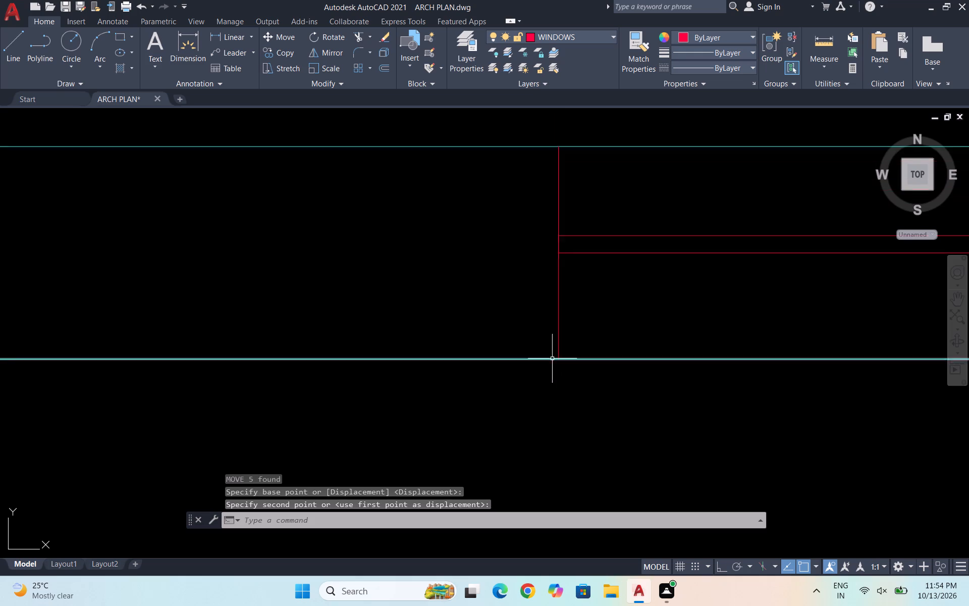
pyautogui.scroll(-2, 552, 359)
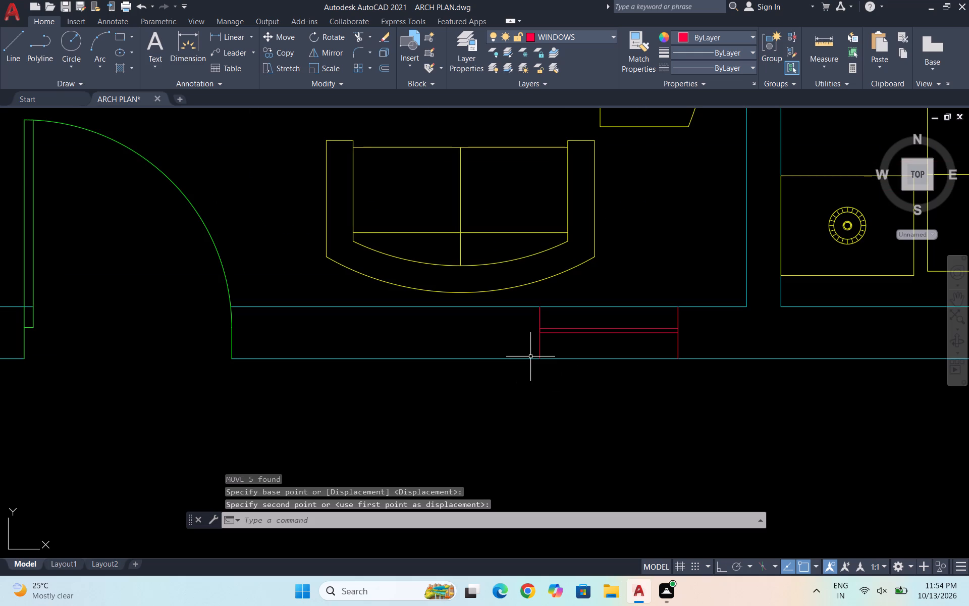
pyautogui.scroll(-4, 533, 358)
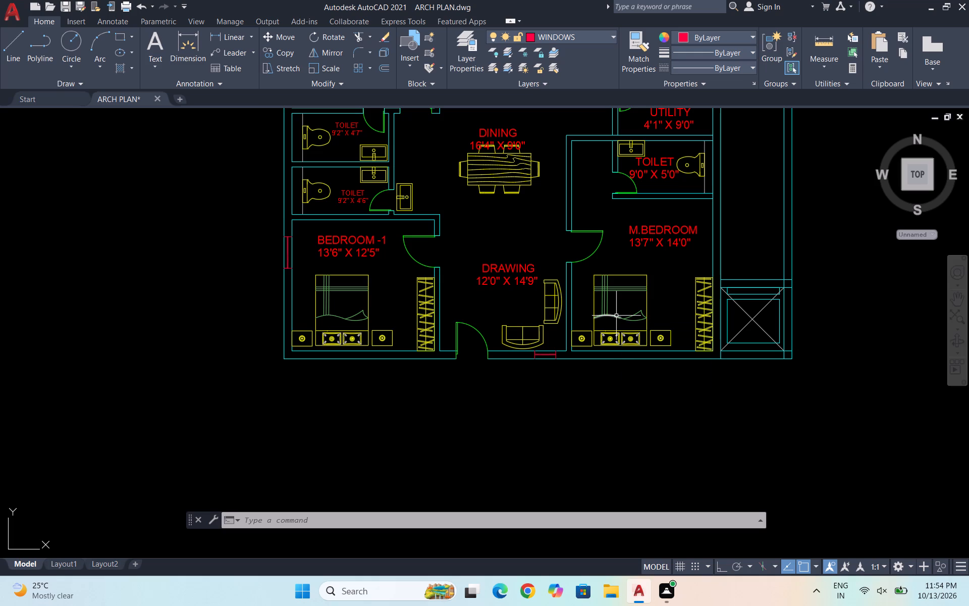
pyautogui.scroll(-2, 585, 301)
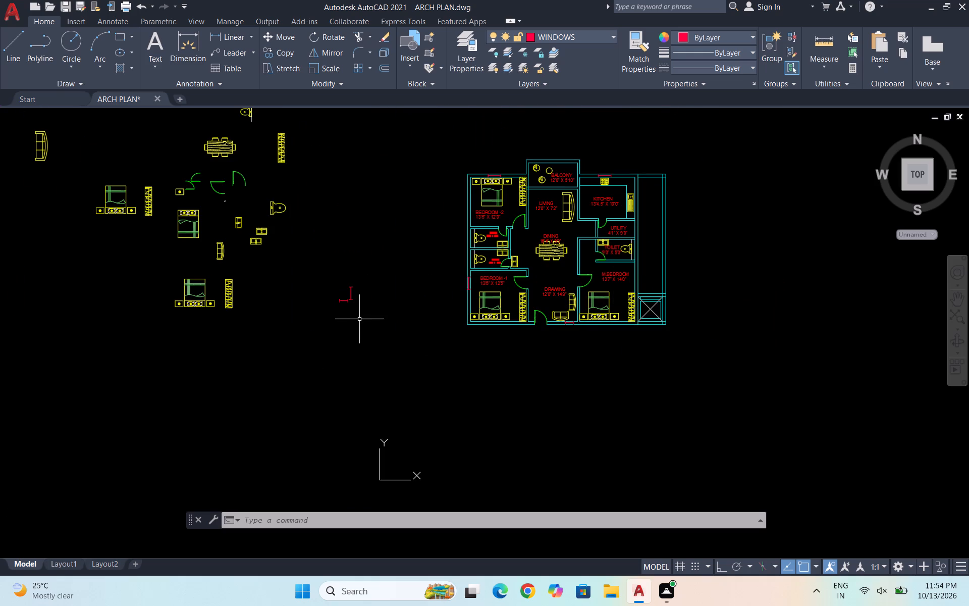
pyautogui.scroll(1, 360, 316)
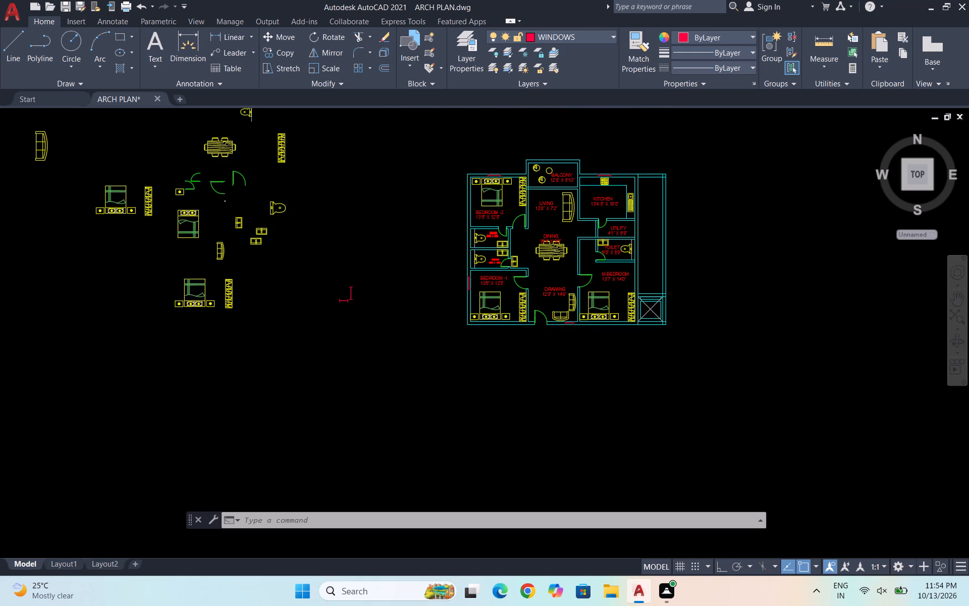
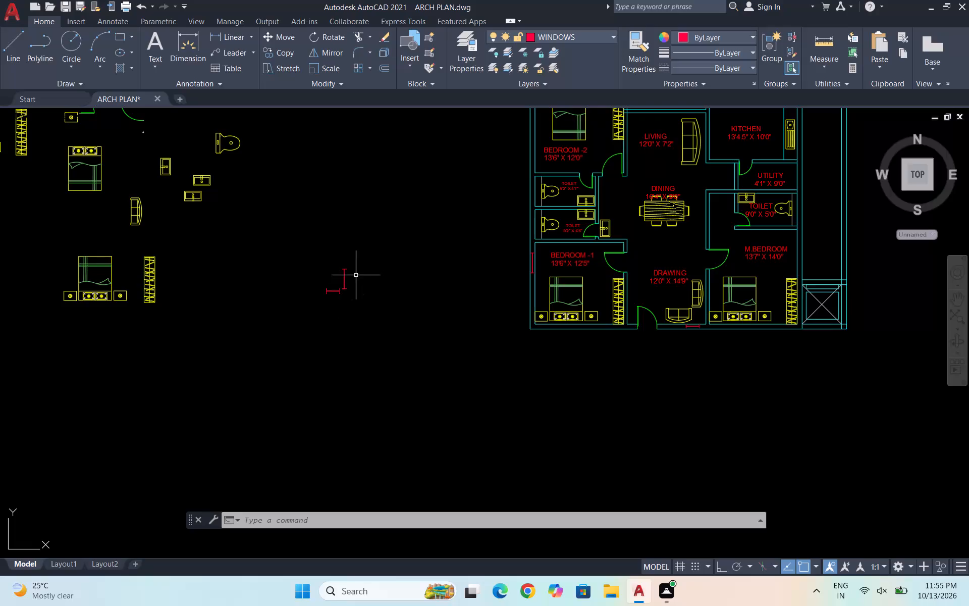
# Copy the vertical 3' window symbol by its northwest endpoint into M.Bedroom's east wall, beside the room label.
pyautogui.scroll(5, 337, 273)
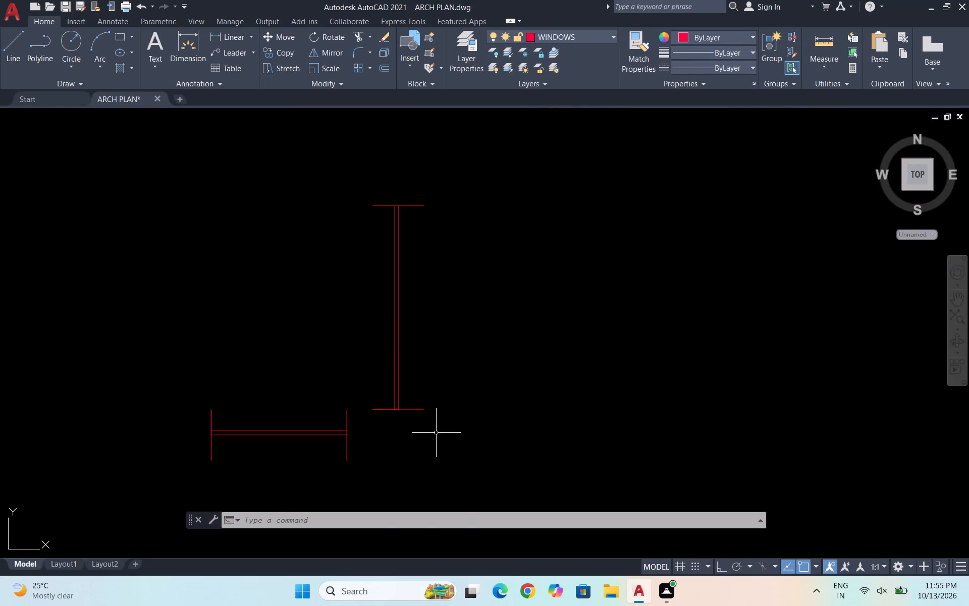
pyautogui.click(436, 433)
pyautogui.click(374, 149)
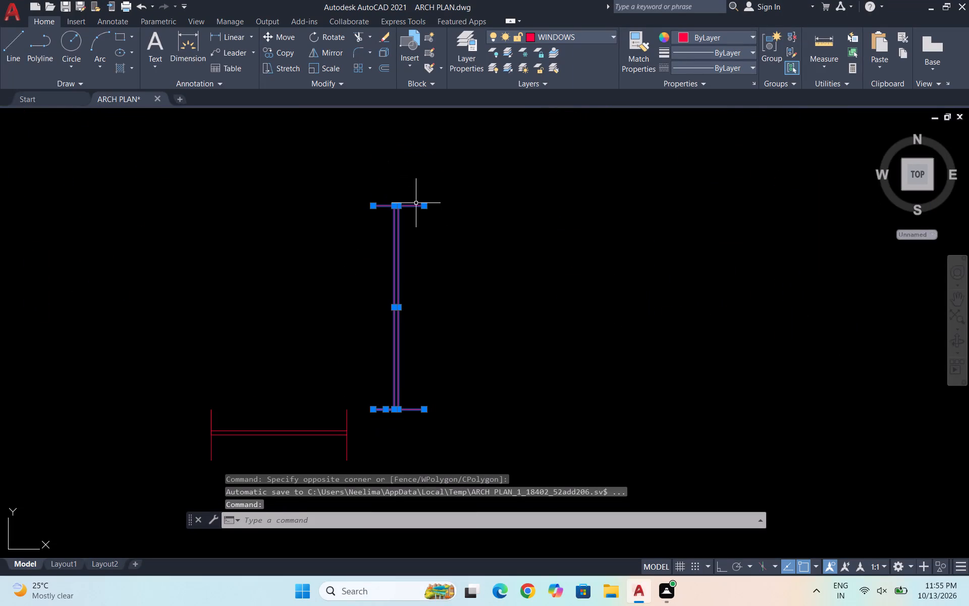
pyautogui.write('CO')
pyautogui.press('Return')
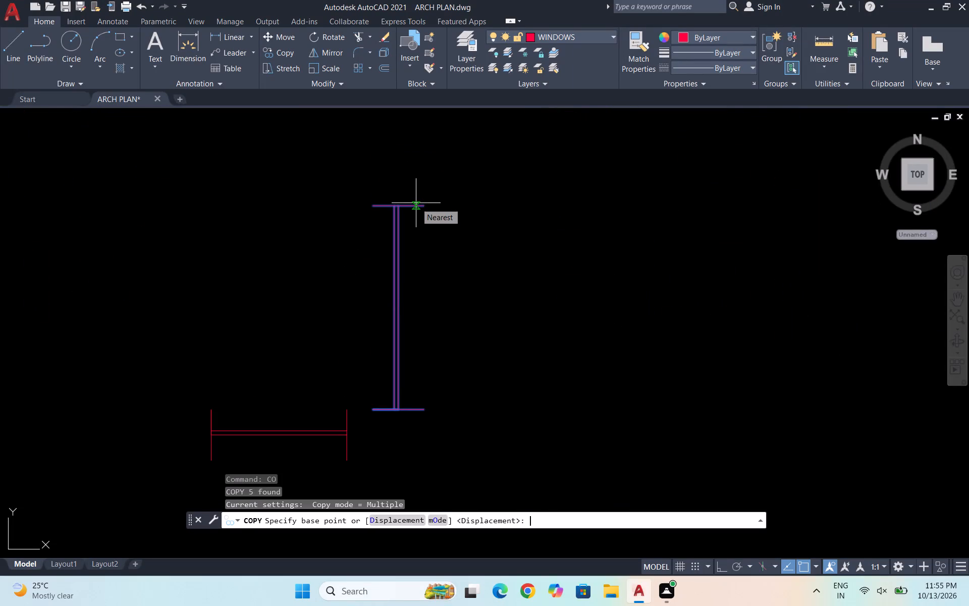
pyautogui.click(370, 205)
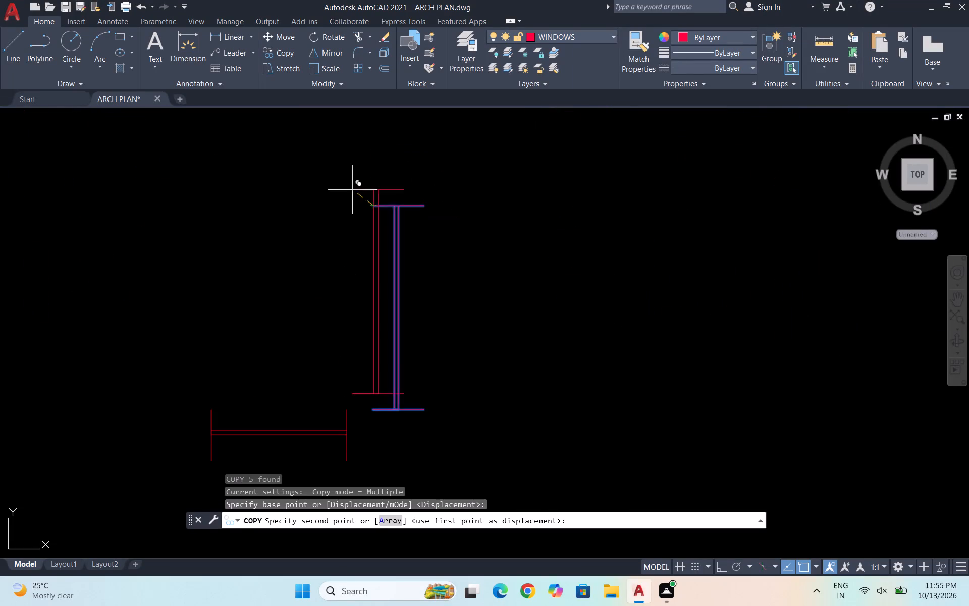
pyautogui.scroll(-7, 339, 184)
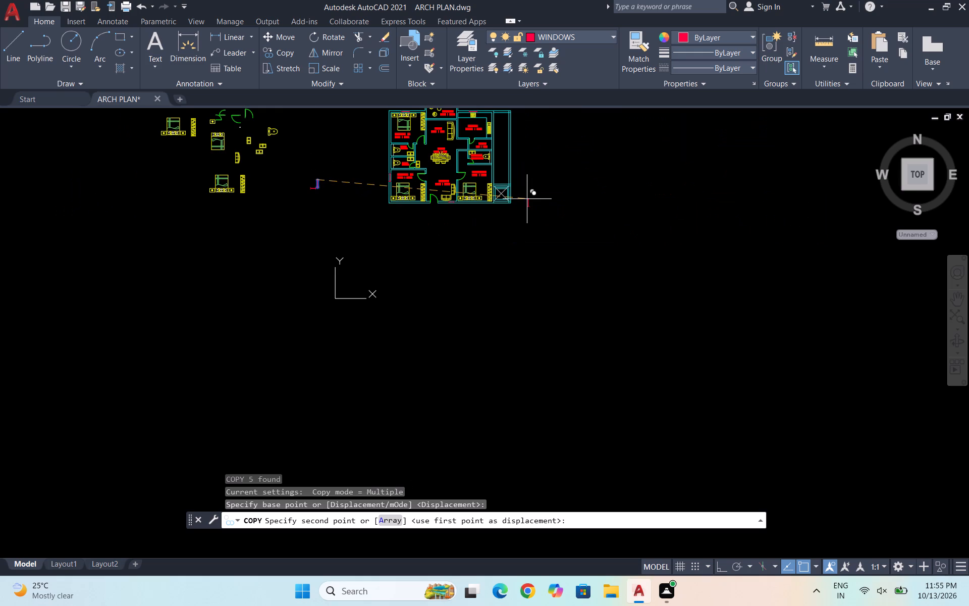
pyautogui.scroll(6, 490, 168)
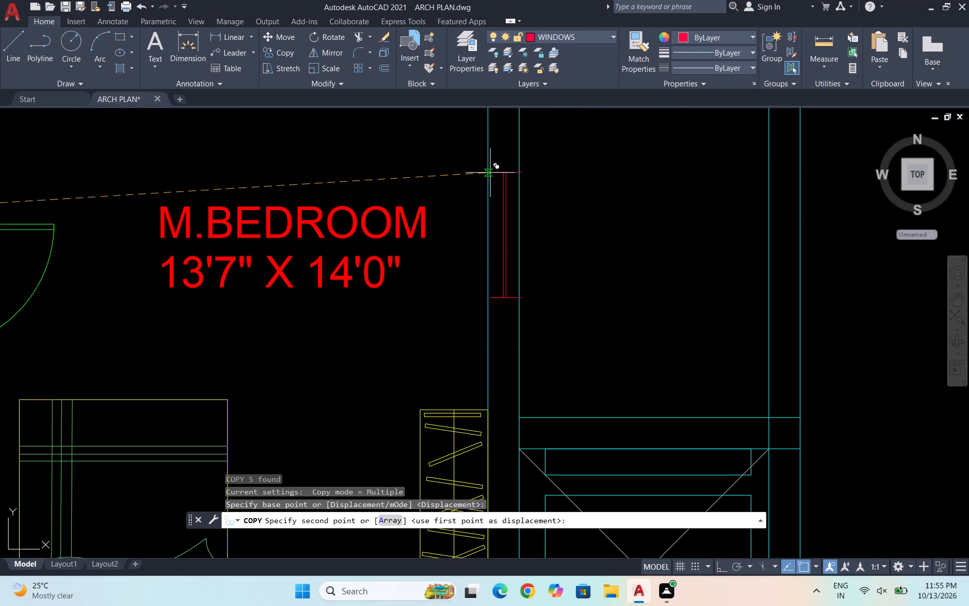
pyautogui.scroll(1, 490, 173)
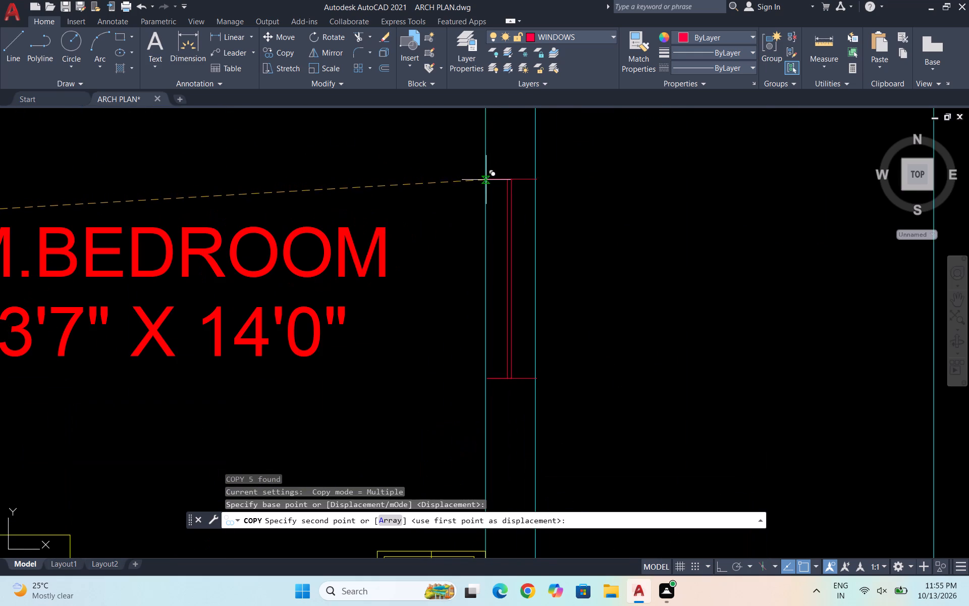
pyautogui.click(486, 180)
pyautogui.scroll(-4, 540, 248)
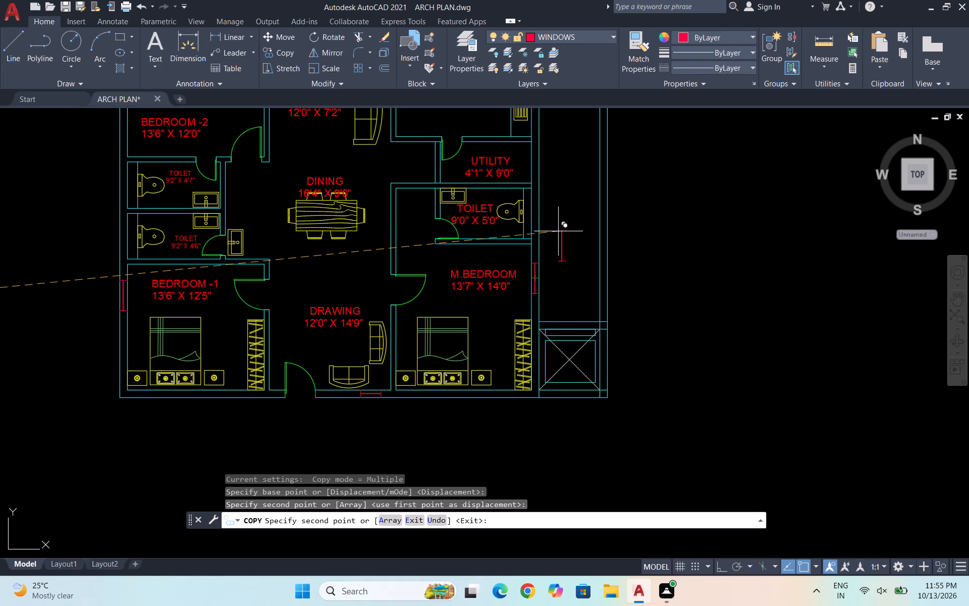
pyautogui.scroll(-1, 617, 238)
pyautogui.press('Escape')
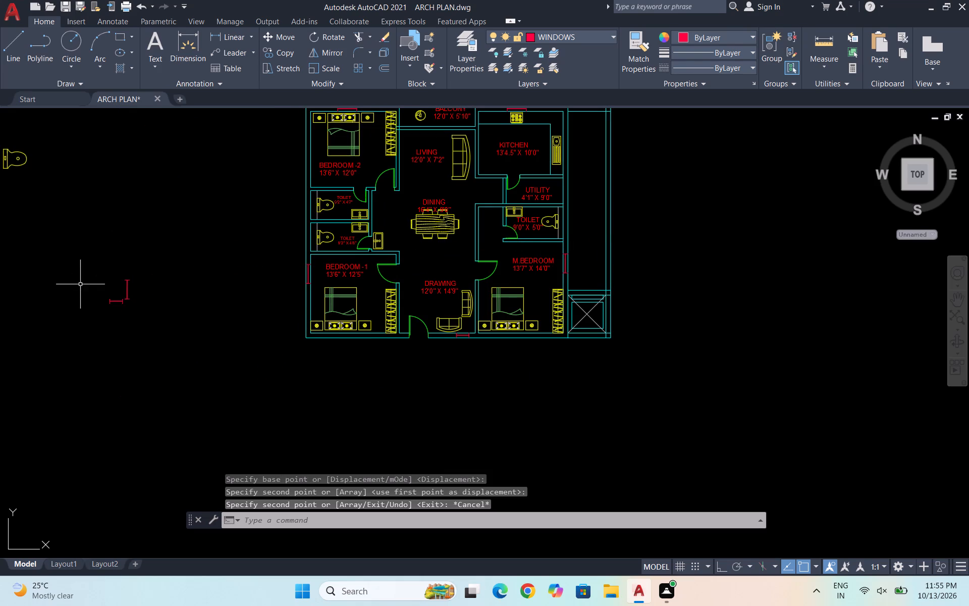
# Rotate the original 2' window symbol 90° clockwise about its northwest endpoint so that it stands vertical, with Ortho on.
pyautogui.scroll(1, 135, 316)
pyautogui.scroll(3, 83, 270)
pyautogui.moveTo(228, 372); pyautogui.dragTo(221, 368)
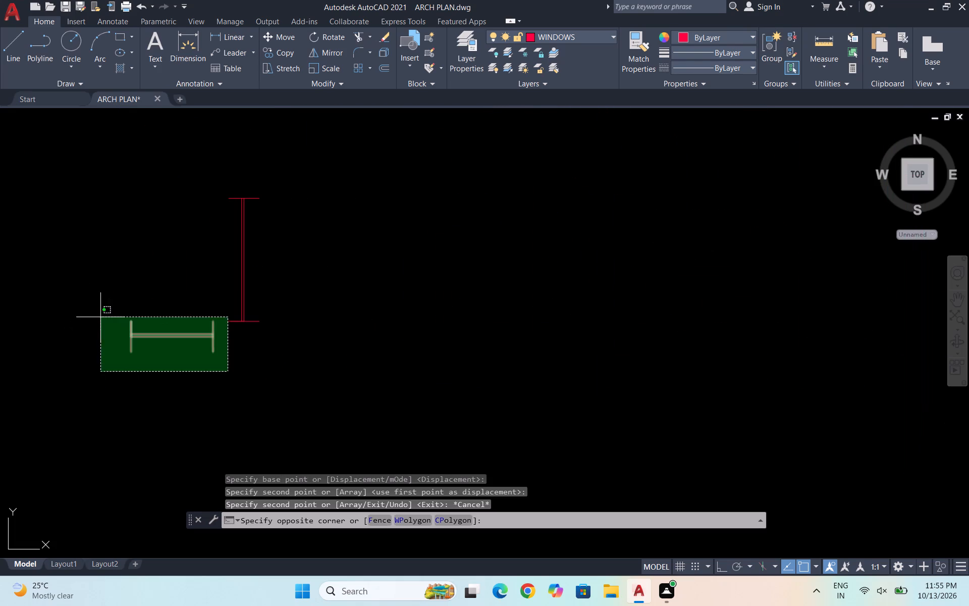
pyautogui.click(98, 313)
pyautogui.write('RO')
pyautogui.press('Return')
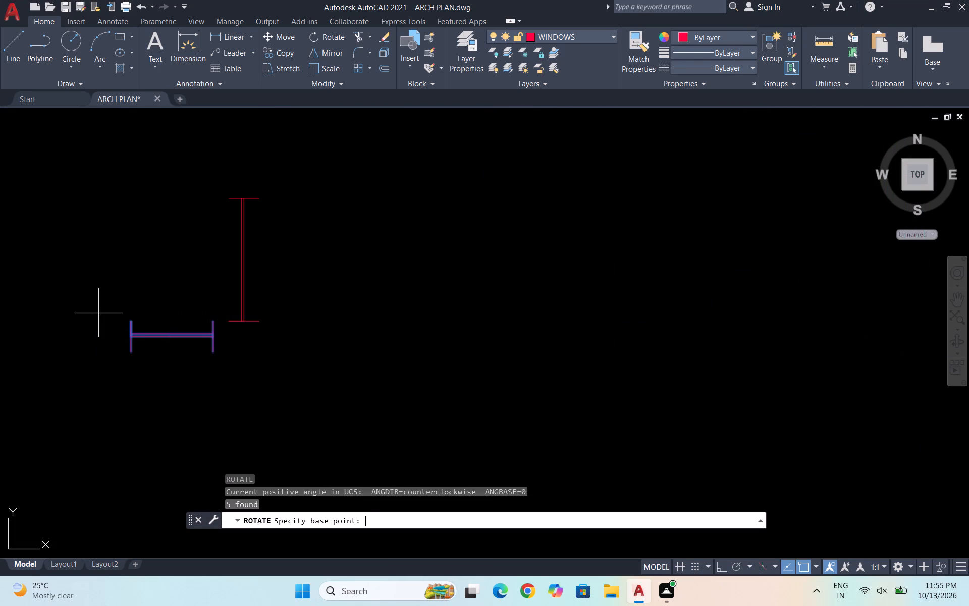
pyautogui.click(134, 323)
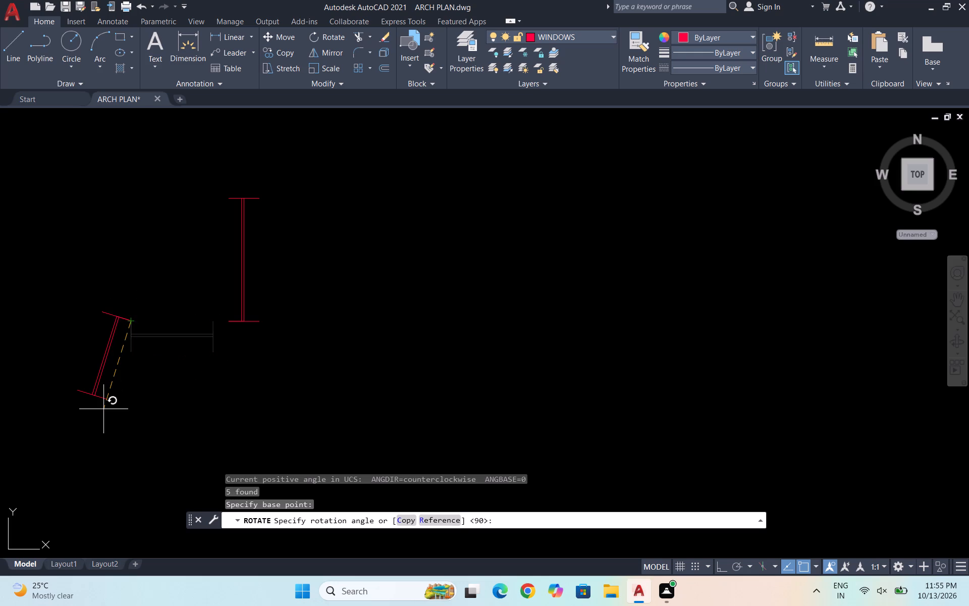
pyautogui.press('F8')
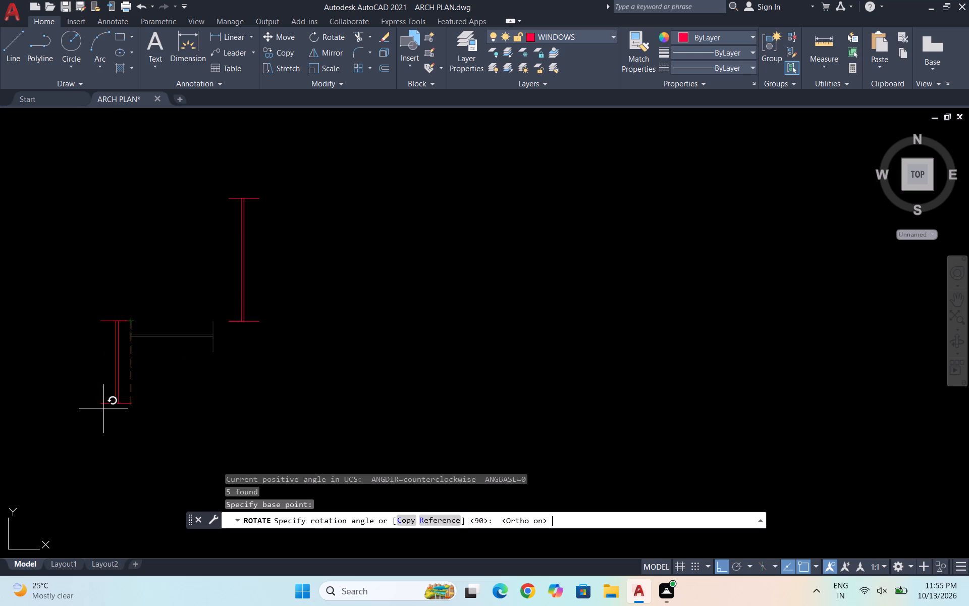
pyautogui.click(103, 409)
pyautogui.click(137, 430)
pyautogui.press('Escape')
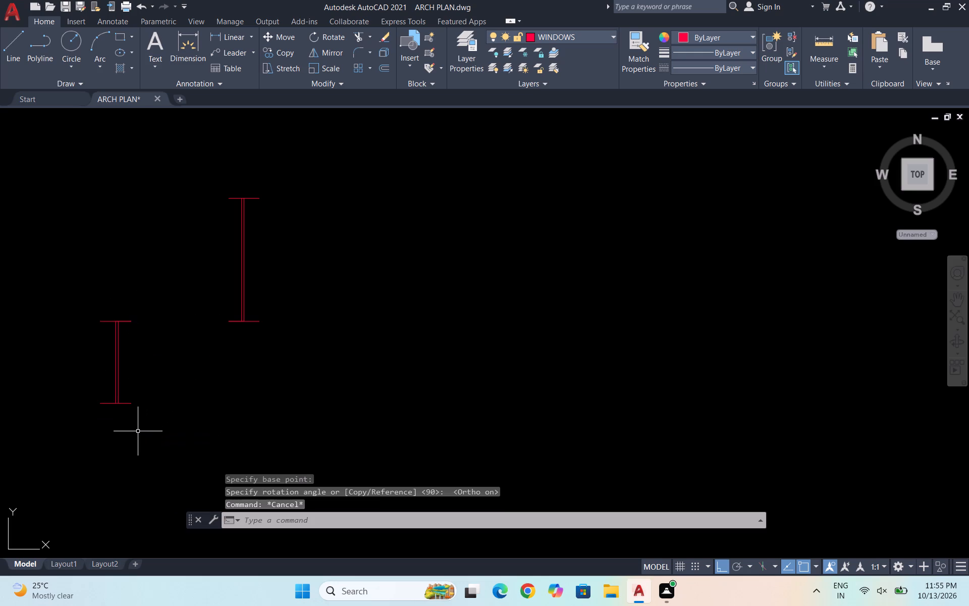
# Copy the vertical 2' window symbol by its northwest endpoint into the east wall of the 9'0" x 5'0" toilet, behind the WC, with Ortho off.
pyautogui.moveTo(142, 429); pyautogui.dragTo(136, 423)
pyautogui.click(62, 242)
pyautogui.write('CO')
pyautogui.press('Return')
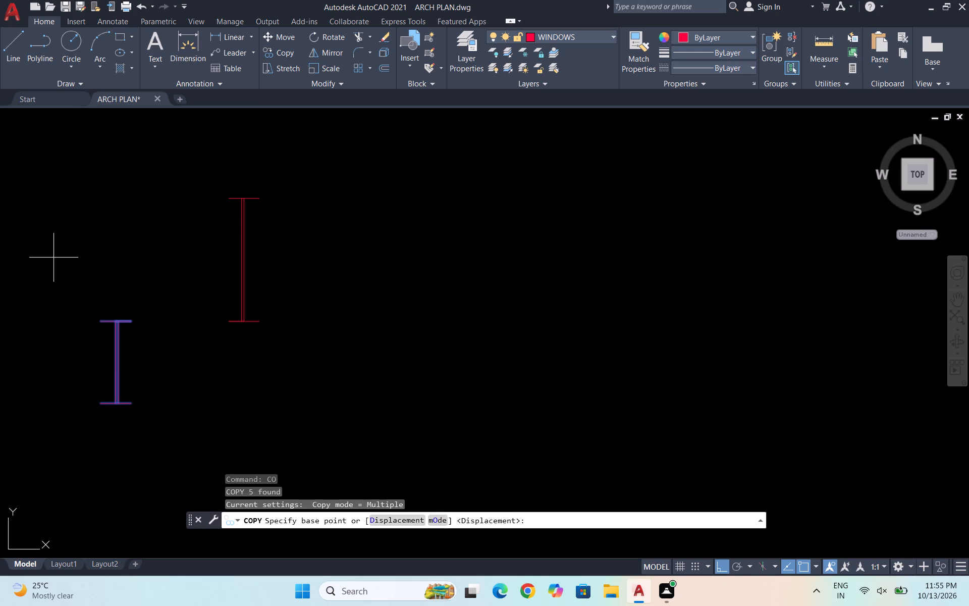
pyautogui.click(98, 321)
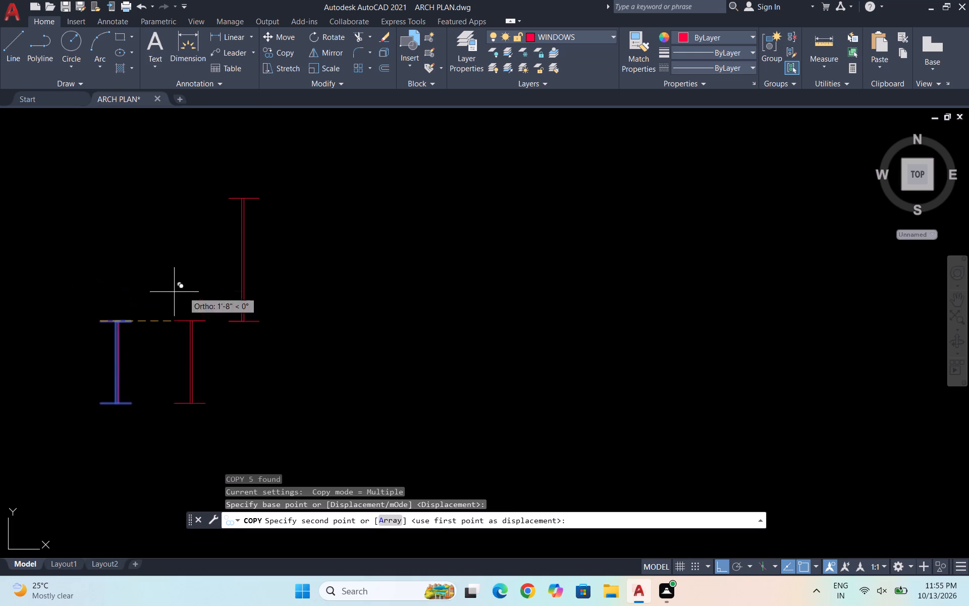
pyautogui.scroll(-2, 232, 290)
pyautogui.scroll(-2, 508, 301)
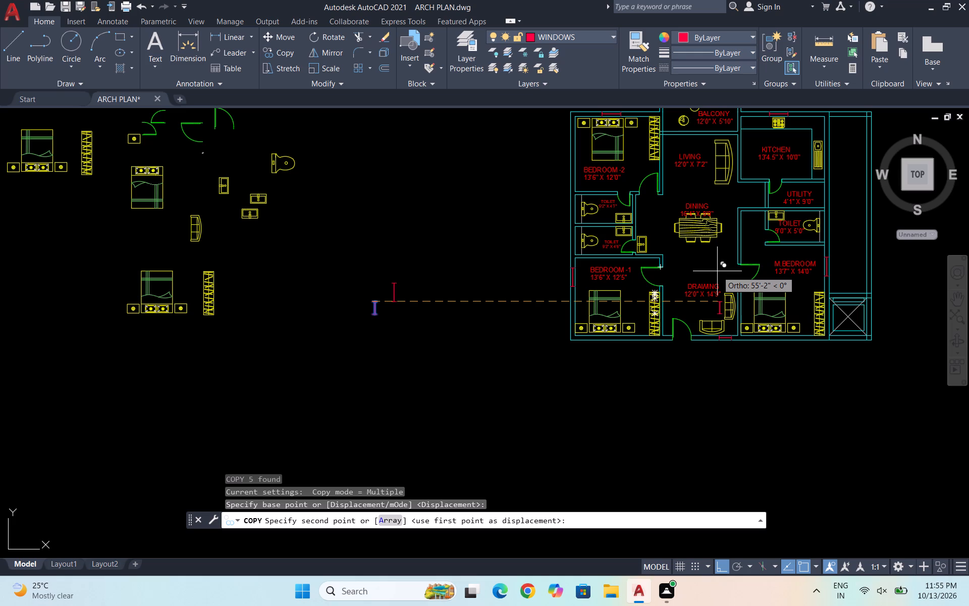
pyautogui.press('F8')
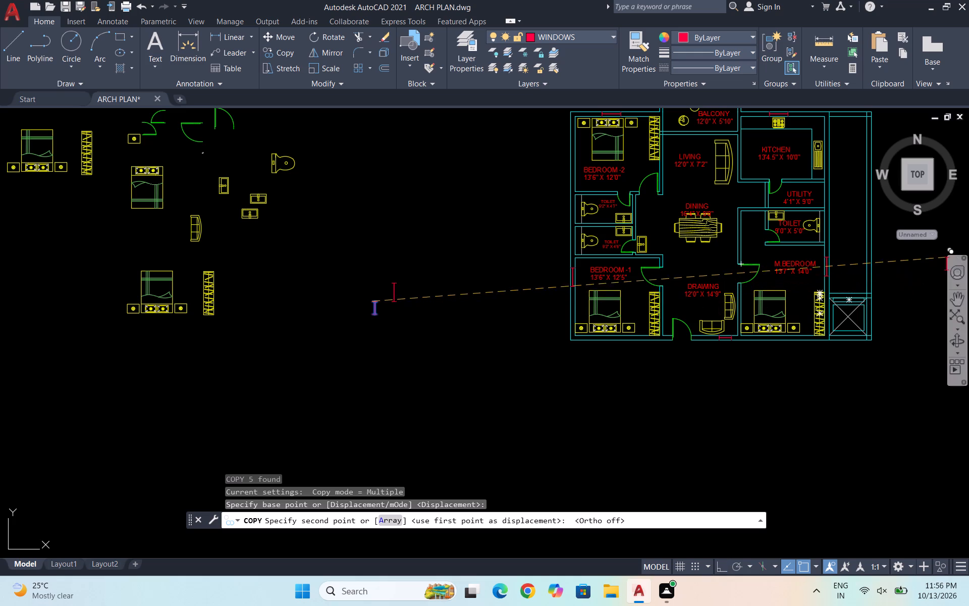
pyautogui.scroll(1, 834, 228)
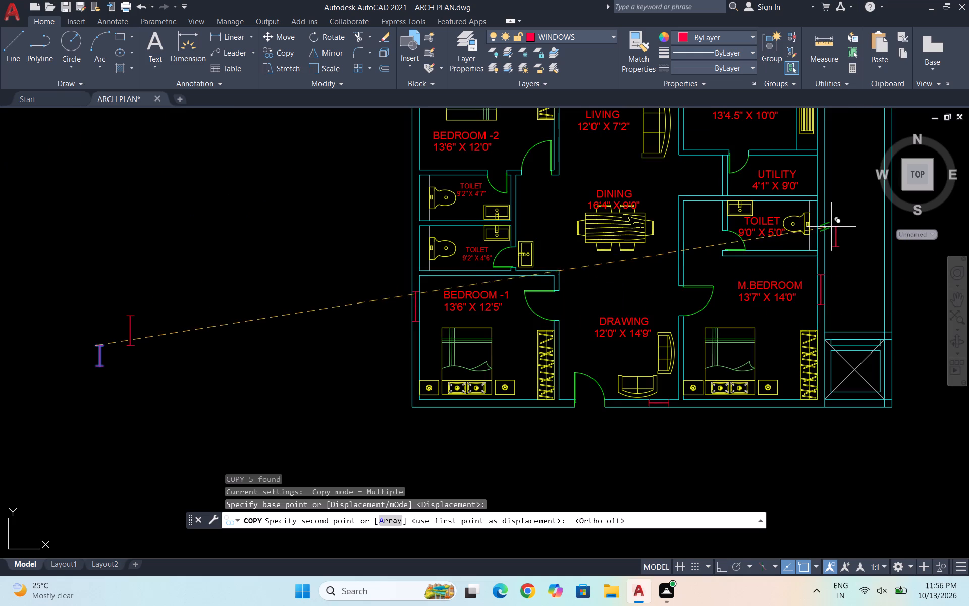
pyautogui.scroll(4, 816, 217)
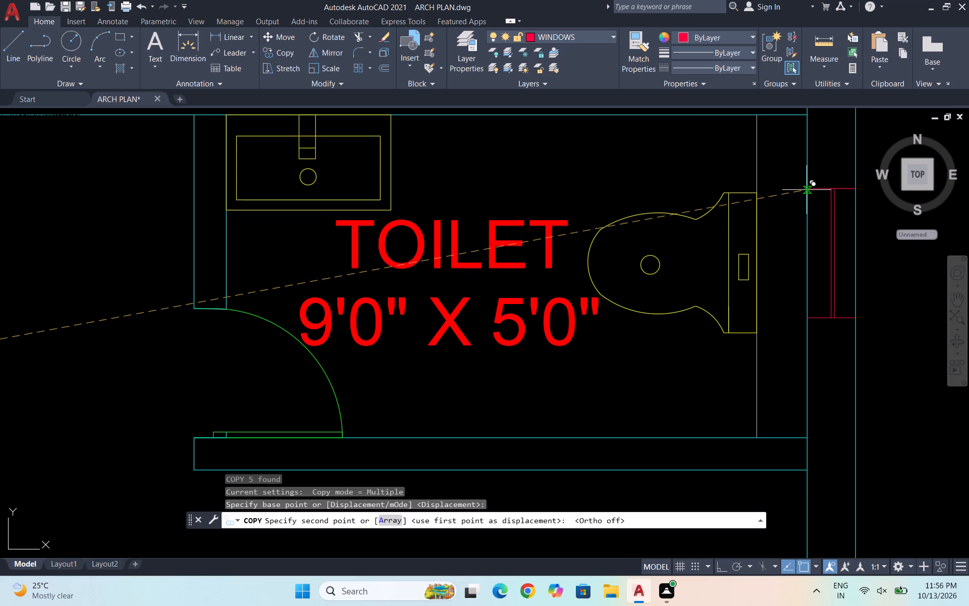
pyautogui.click(805, 196)
pyautogui.scroll(-4, 676, 224)
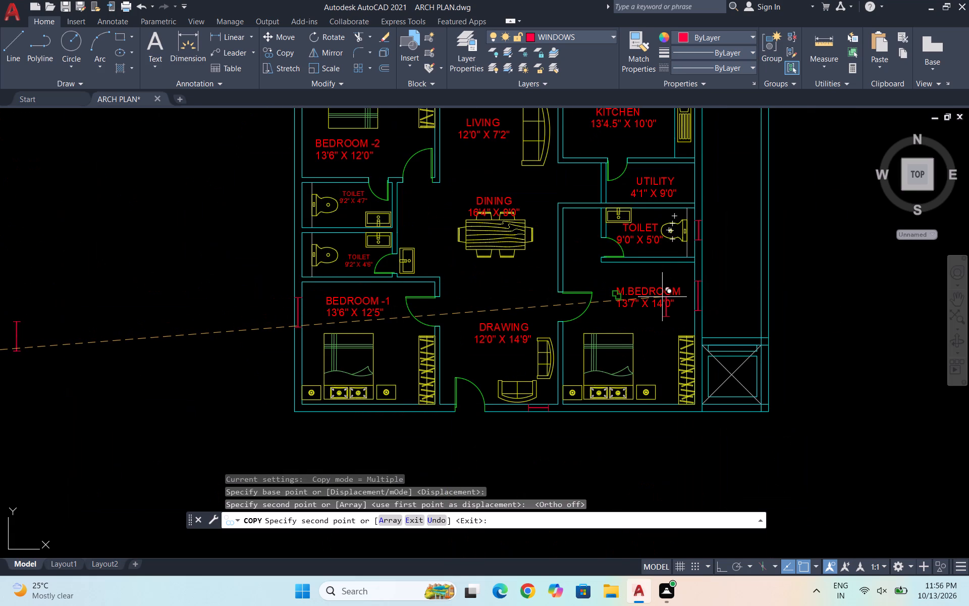
pyautogui.scroll(-2, 660, 299)
pyautogui.press('Escape')
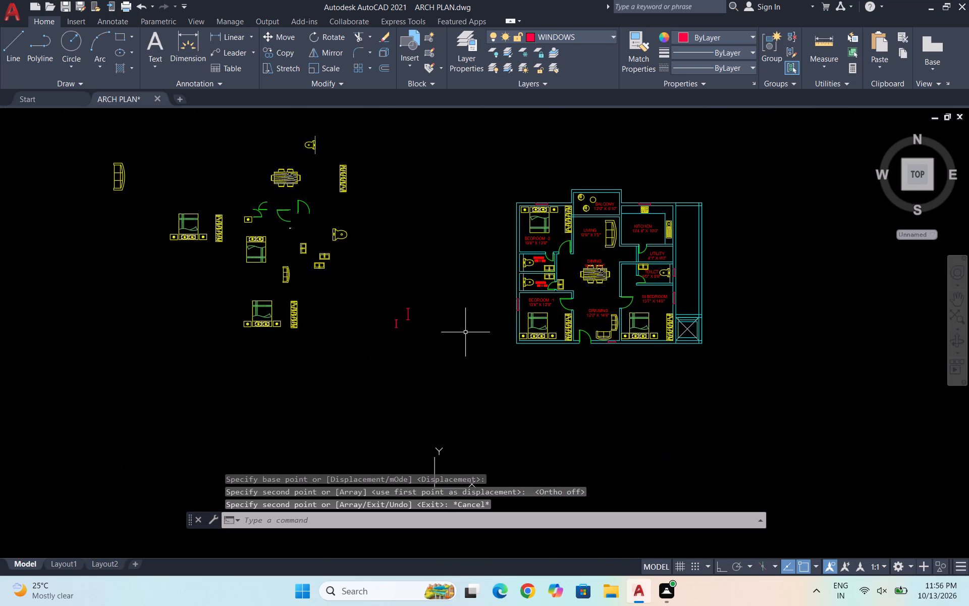
# Copy the vertical 3' window symbol again, using its northwest endpoint as the base point.
pyautogui.scroll(3, 385, 307)
pyautogui.click(510, 368)
pyautogui.click(450, 289)
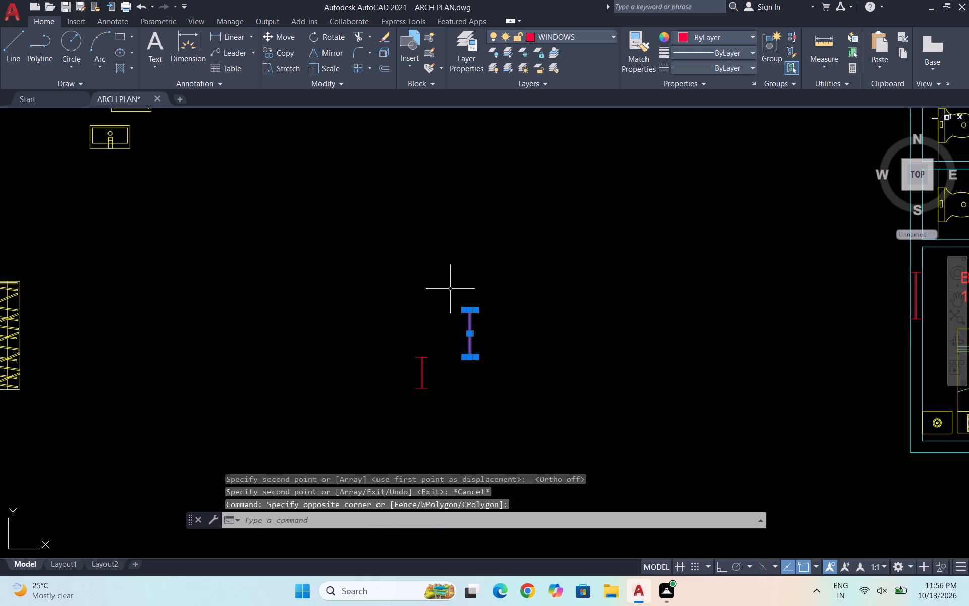
pyautogui.write('CO')
pyautogui.press('Return')
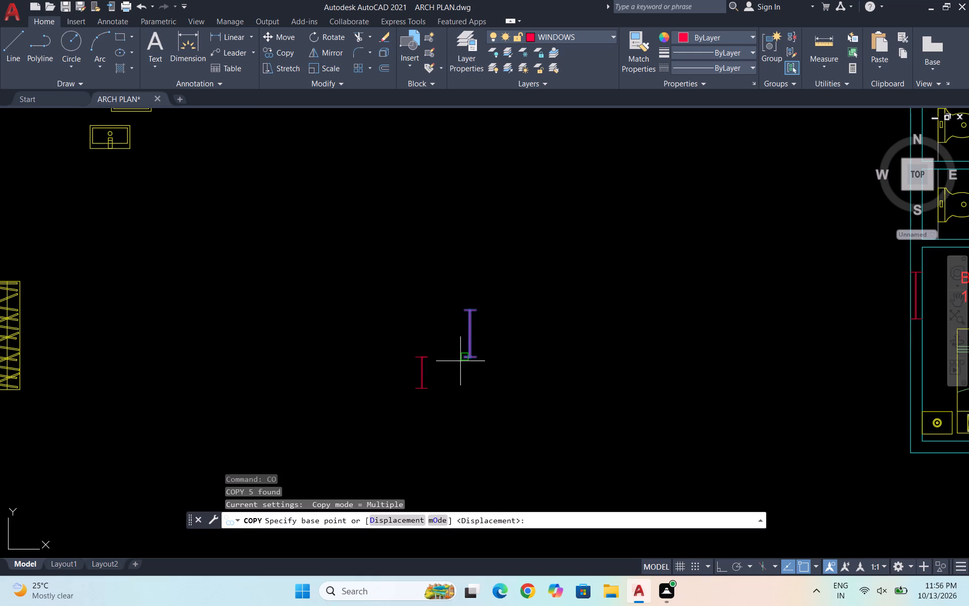
pyautogui.scroll(3, 474, 304)
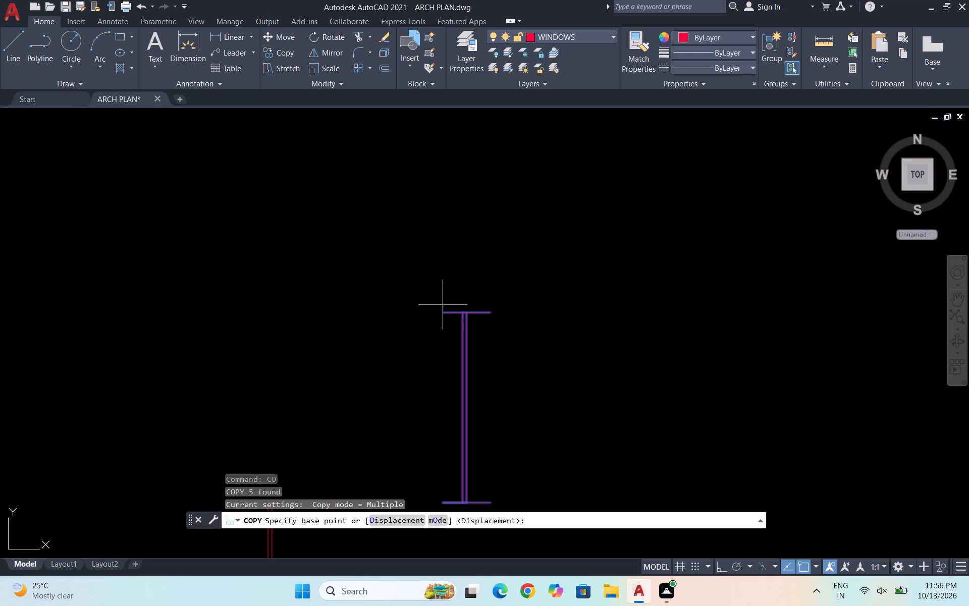
pyautogui.click(444, 313)
pyautogui.scroll(-3, 296, 273)
pyautogui.scroll(-2, 512, 294)
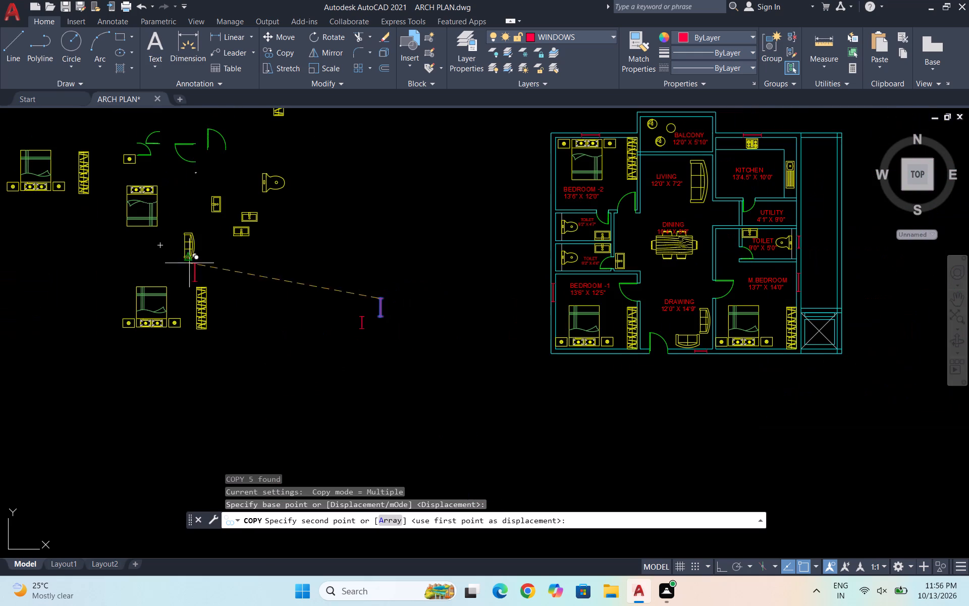
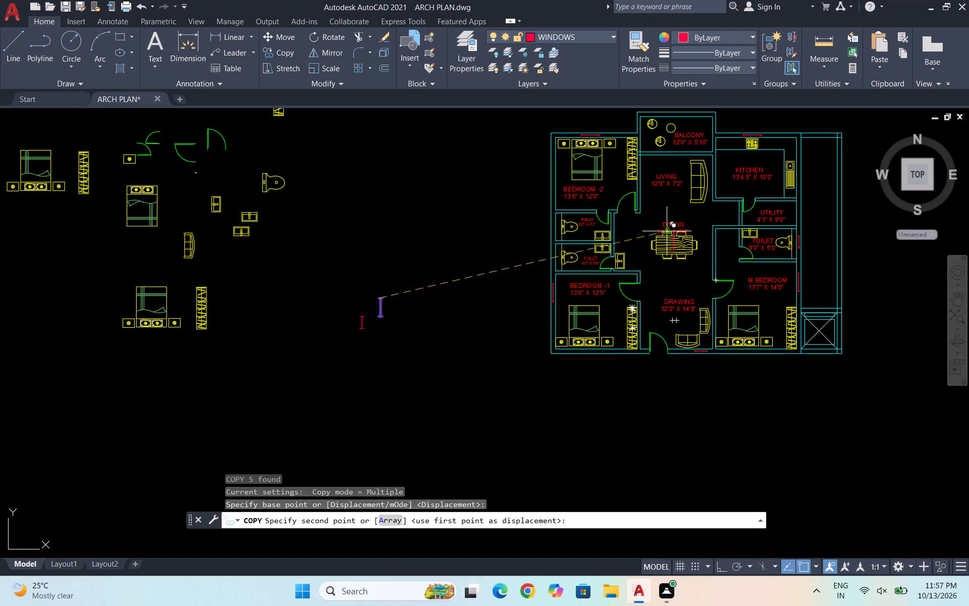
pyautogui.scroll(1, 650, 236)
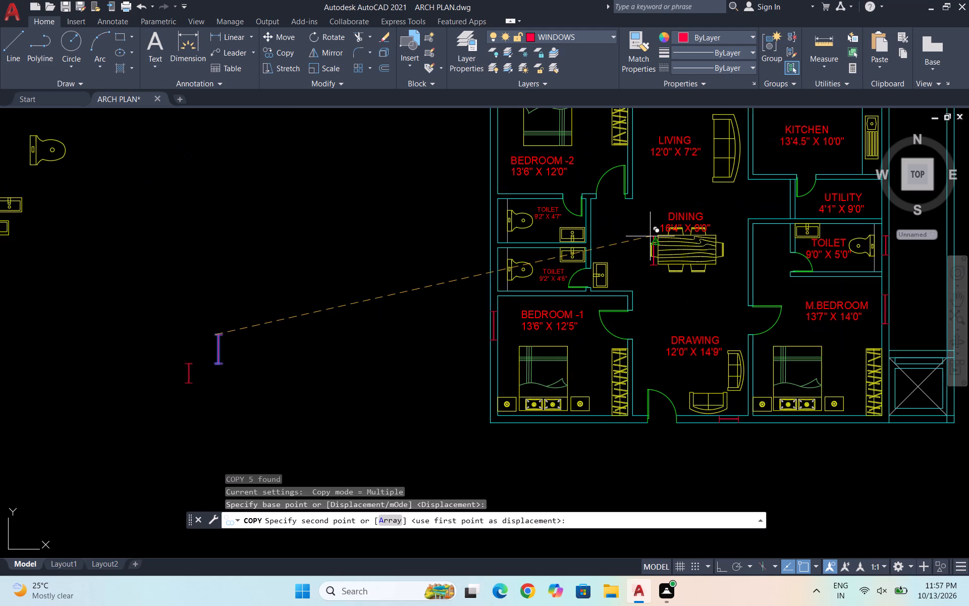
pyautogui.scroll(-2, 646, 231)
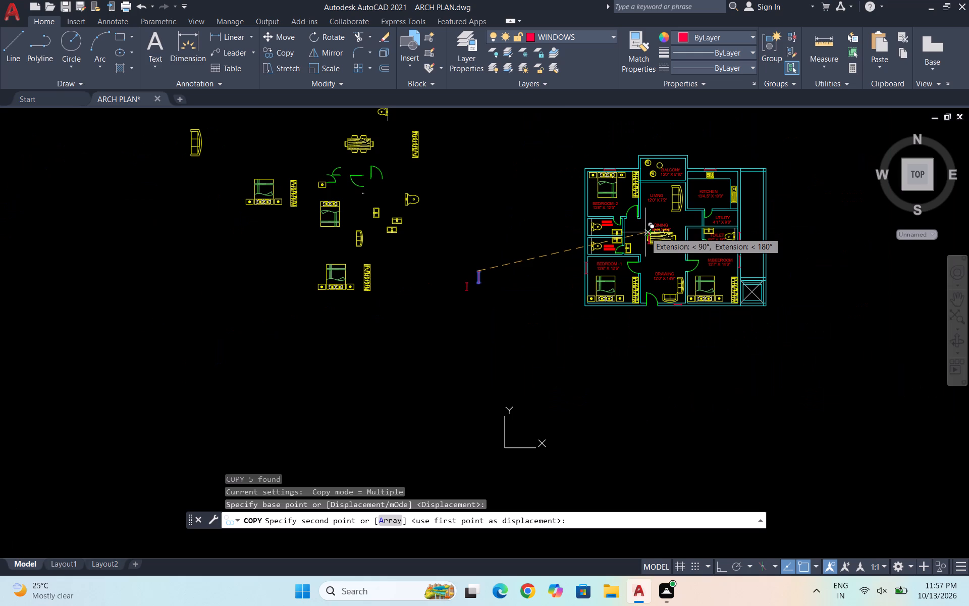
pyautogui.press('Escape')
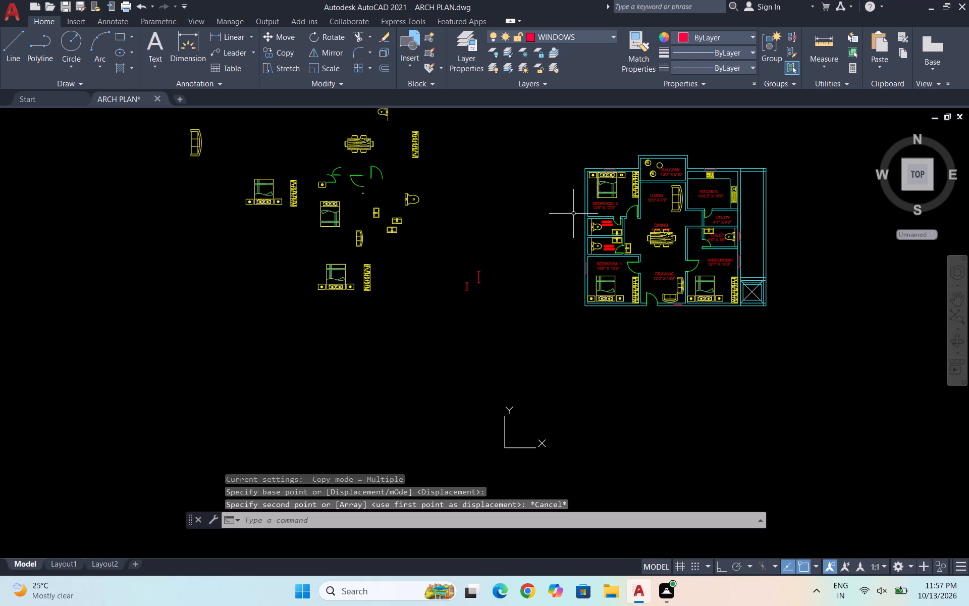
# Copy the whole apartment, without the narrow shaft bay, from its northwest outer corner to the bay's northeast outer corner to form a second unit.
pyautogui.scroll(1, 737, 317)
pyautogui.scroll(-1, 734, 323)
pyautogui.click(738, 326)
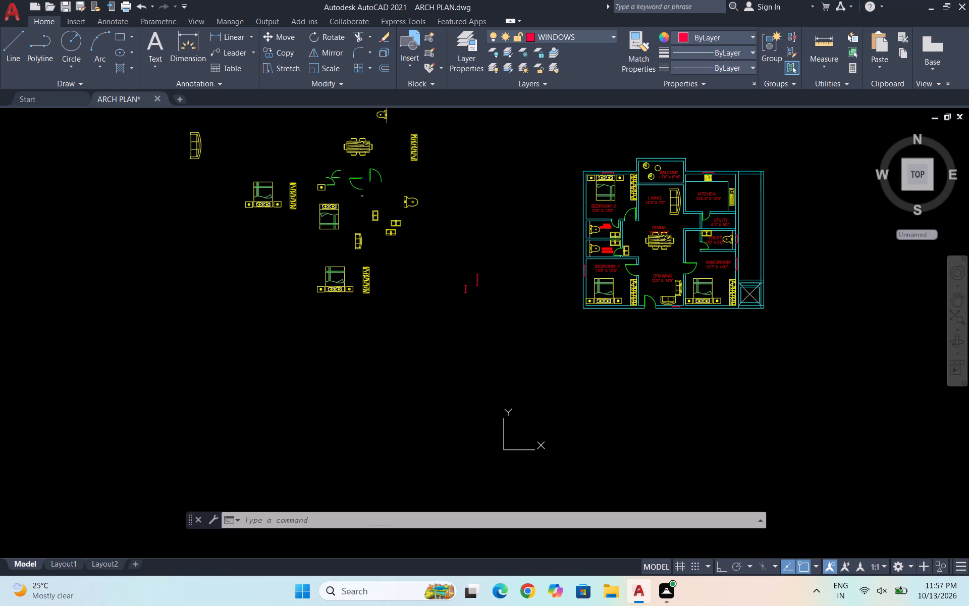
pyautogui.click(519, 130)
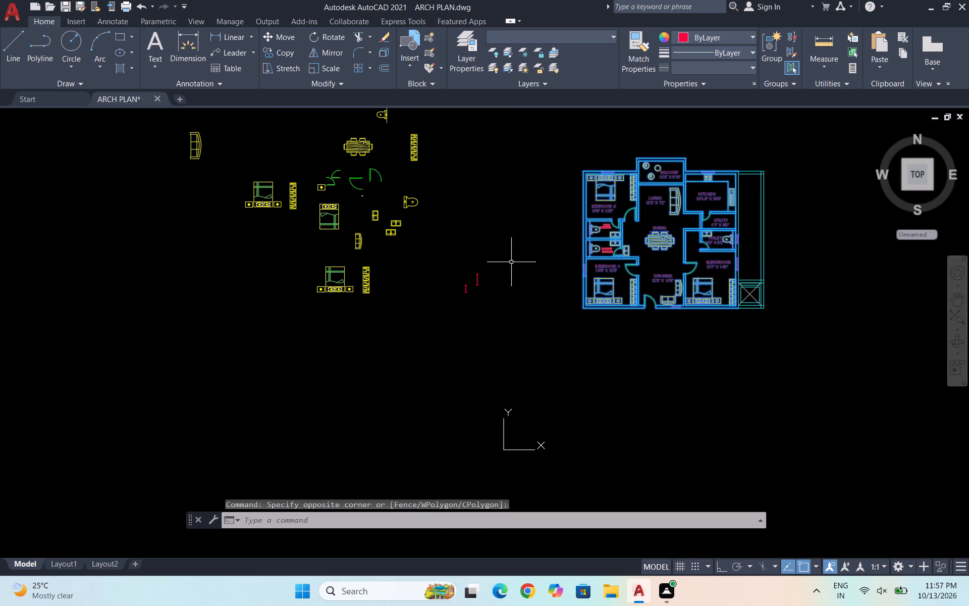
pyautogui.write('CO')
pyautogui.press('Return')
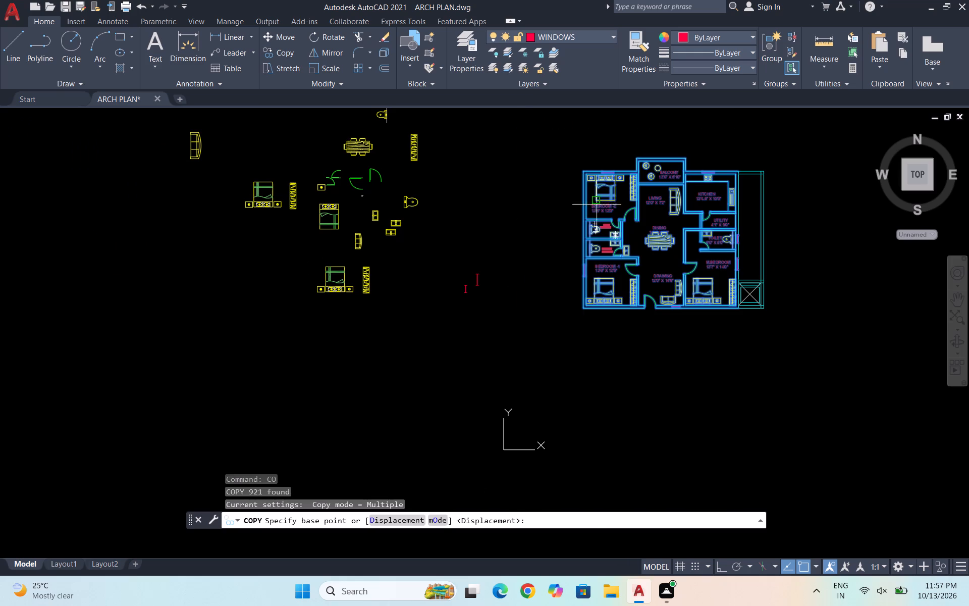
pyautogui.scroll(3, 581, 171)
pyautogui.click(581, 175)
pyautogui.scroll(-5, 227, 249)
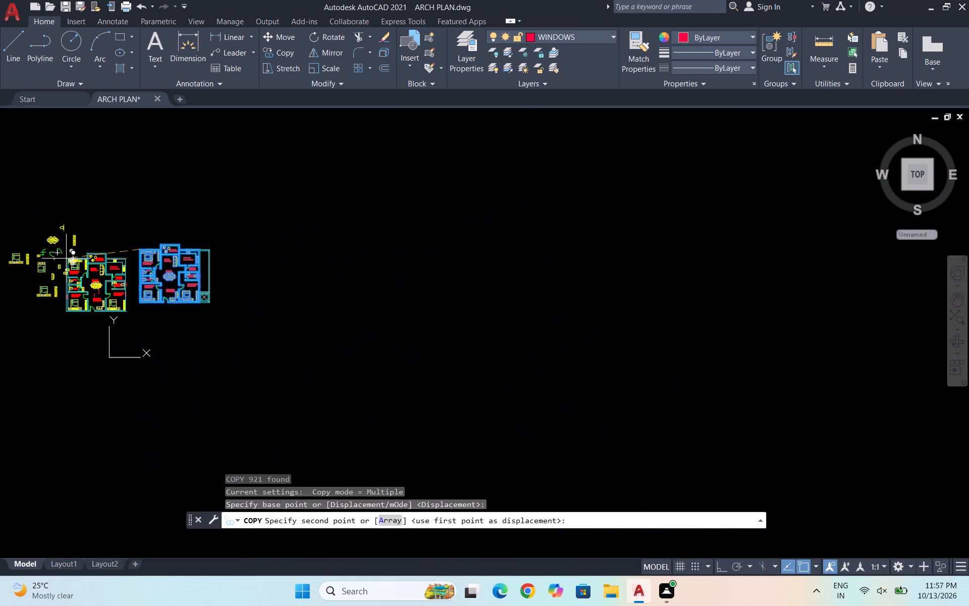
pyautogui.scroll(4, 176, 254)
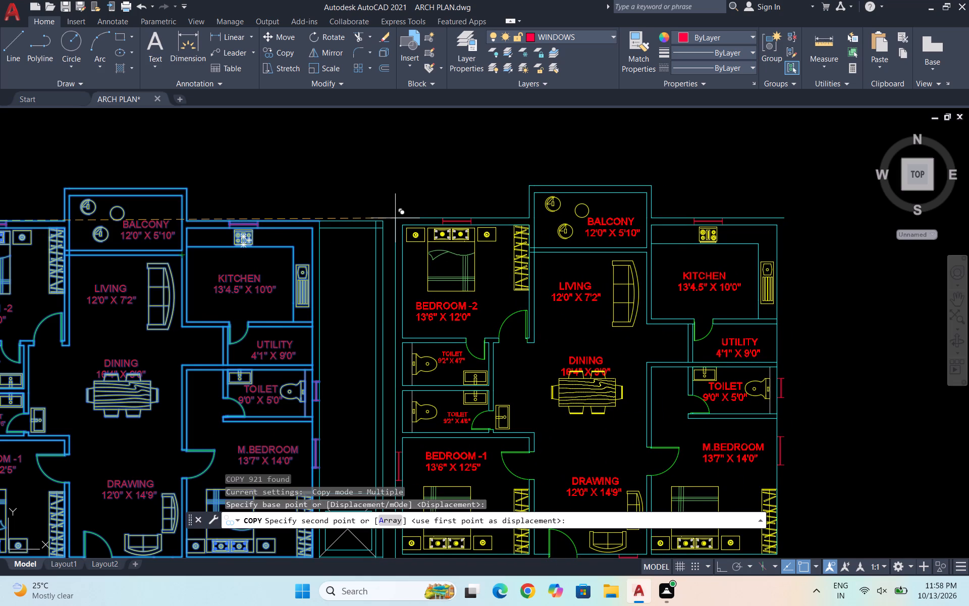
pyautogui.click(380, 221)
pyautogui.scroll(-2, 496, 204)
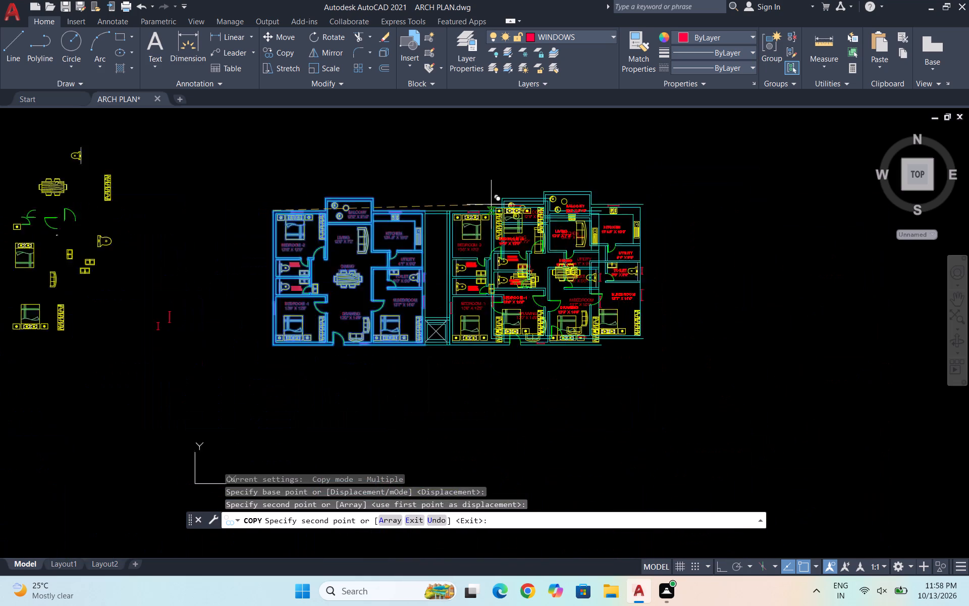
pyautogui.scroll(-1, 491, 205)
pyautogui.press('Escape')
# Erase all the loose furniture, door and window symbols lying west of the floor plans.
pyautogui.click(290, 303)
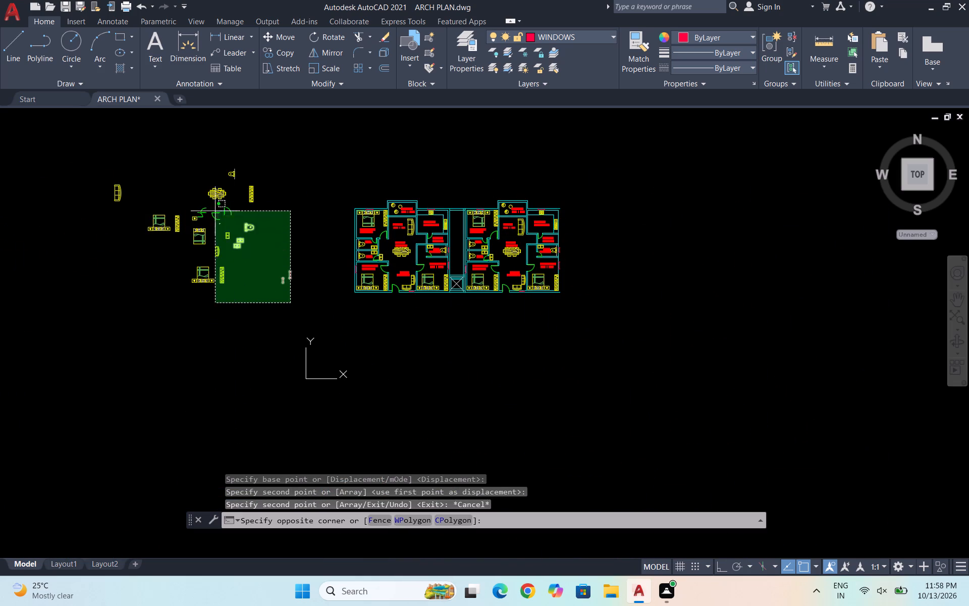
pyautogui.click(95, 142)
pyautogui.press('Delete')
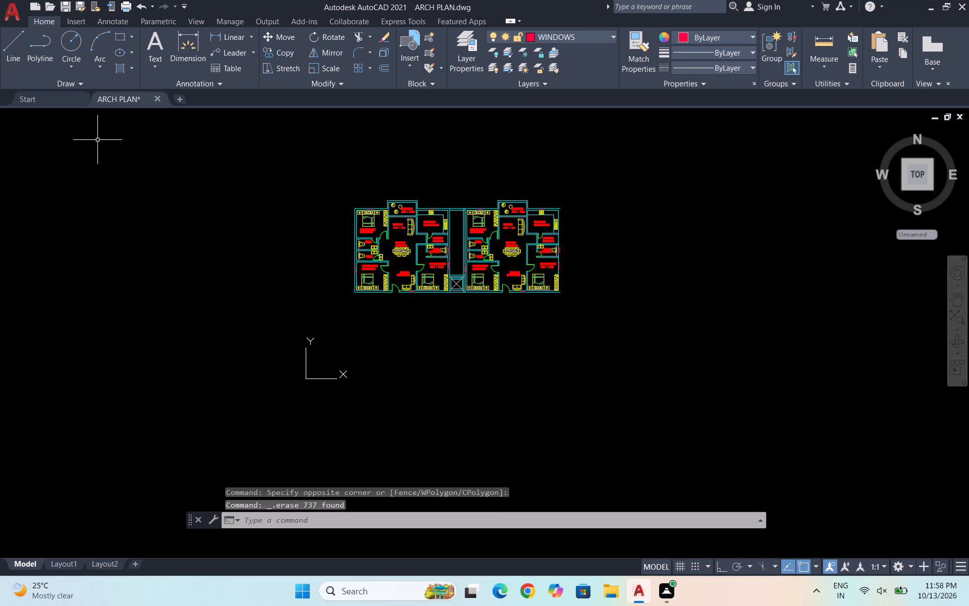
# Draw a vertical line about 36' long closing the second apartment's east outer wall, from its southeast corner to its northeast corner.
pyautogui.press('l')
pyautogui.press('Return')
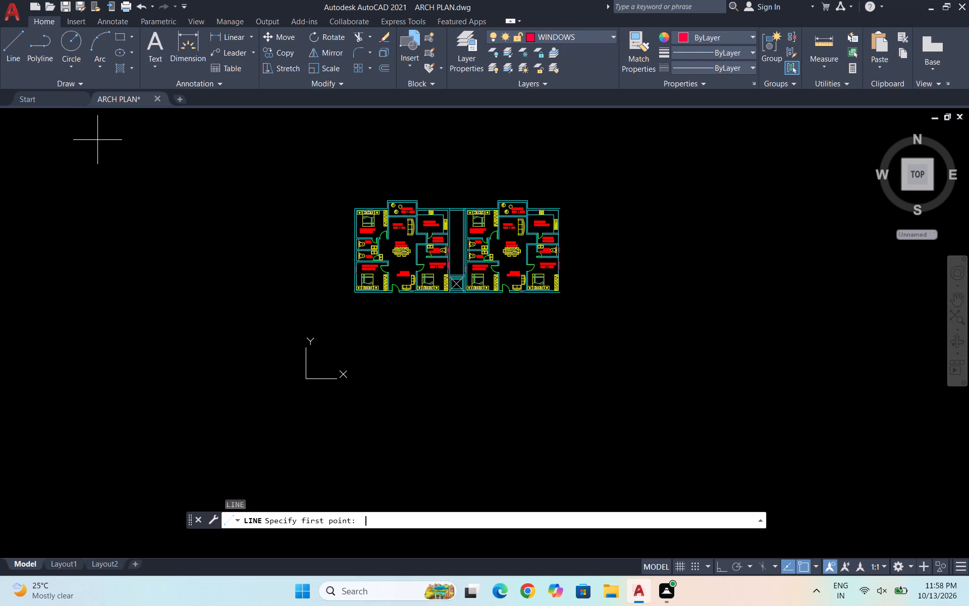
pyautogui.scroll(3, 501, 268)
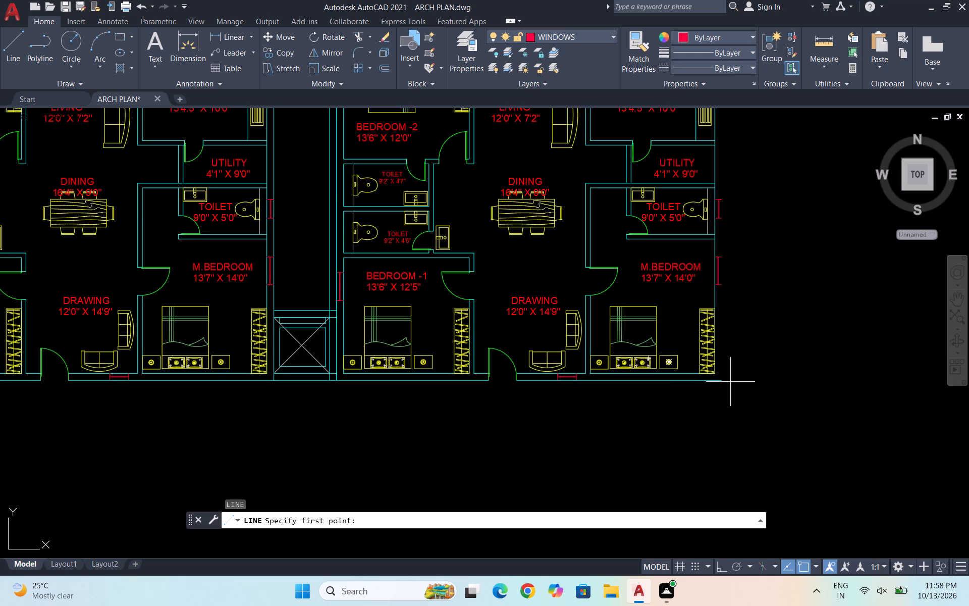
pyautogui.click(720, 383)
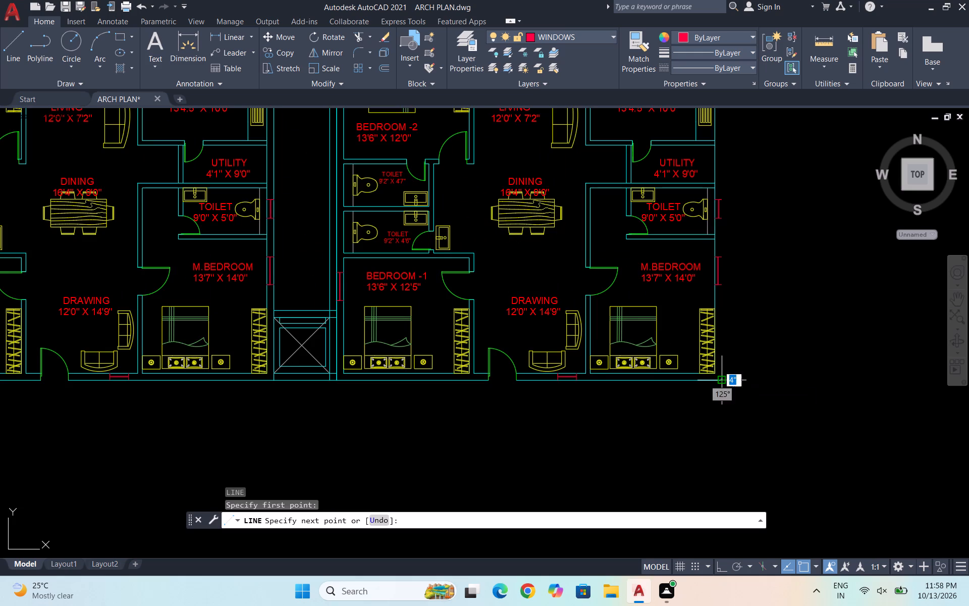
pyautogui.scroll(-4, 691, 366)
pyautogui.scroll(4, 697, 314)
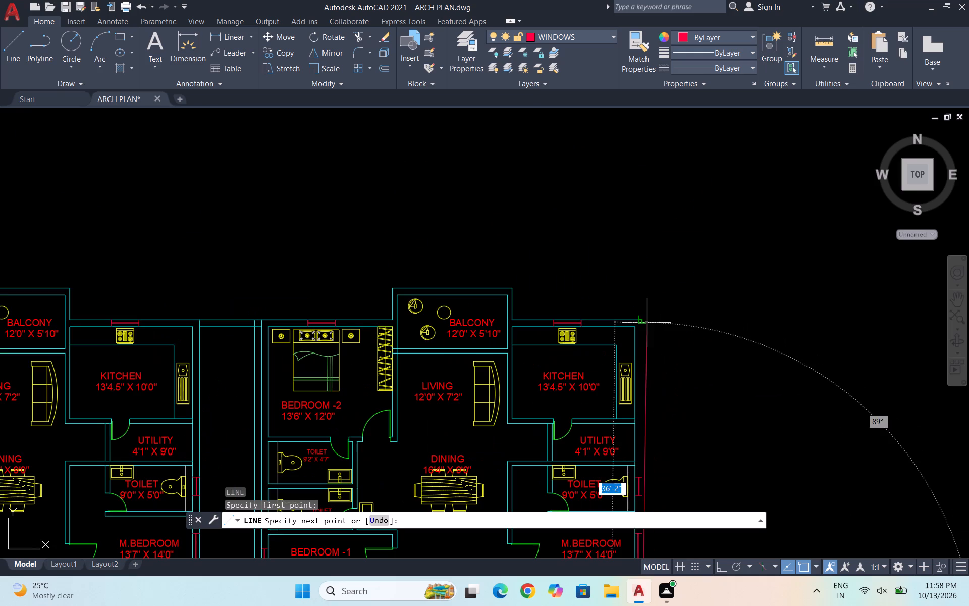
pyautogui.scroll(2, 639, 320)
pyautogui.click(639, 320)
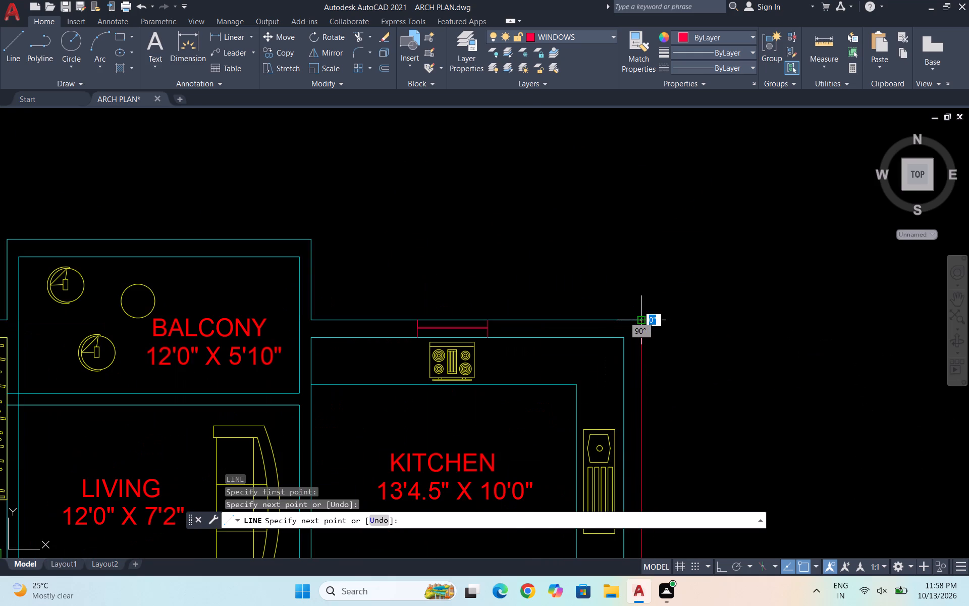
pyautogui.press('Escape')
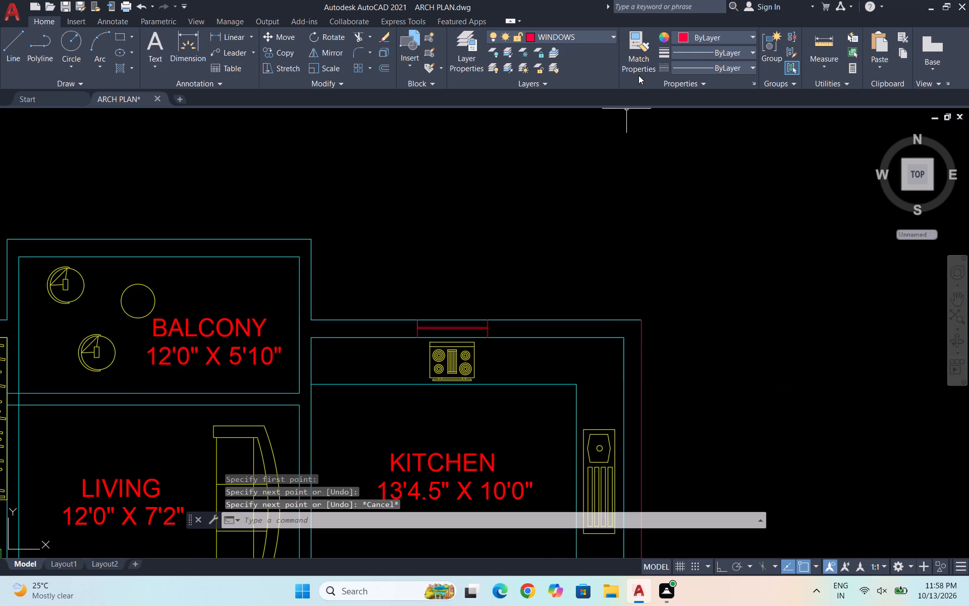
# Match the new east wall line's properties to the cyan outer wall line north of the second apartment's kitchen.
pyautogui.click(638, 75)
pyautogui.click(630, 58)
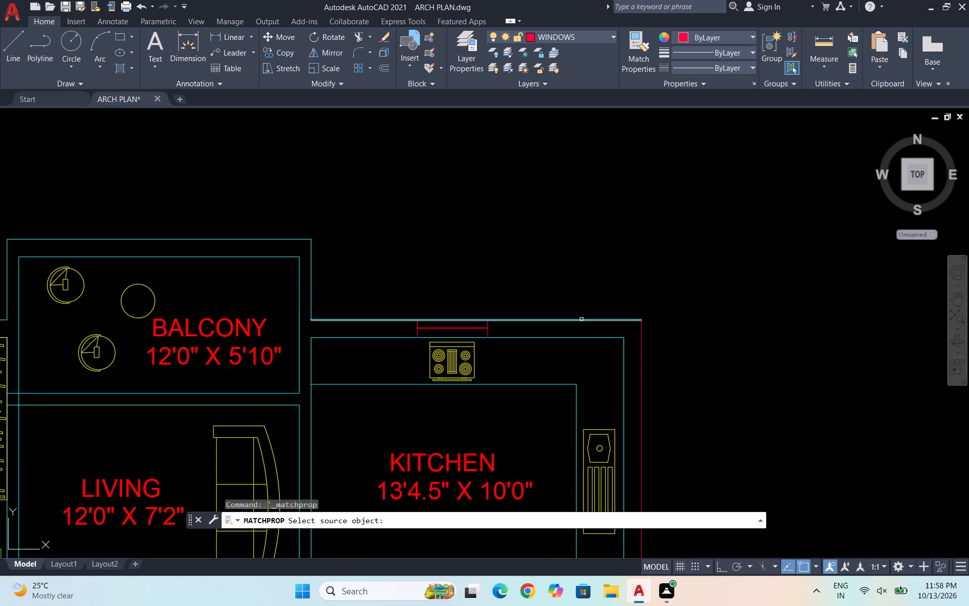
pyautogui.click(581, 319)
pyautogui.click(640, 352)
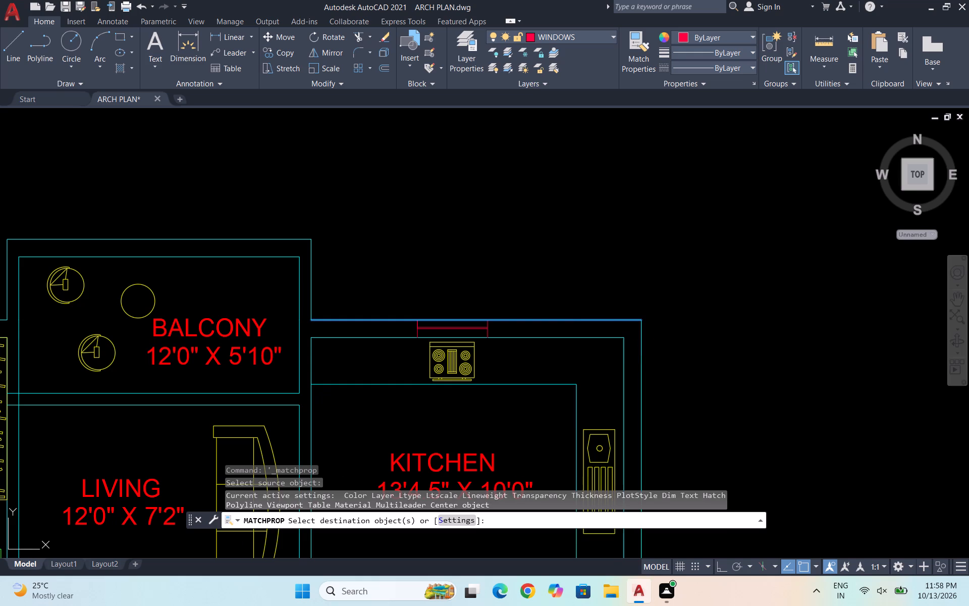
pyautogui.scroll(-3, 603, 281)
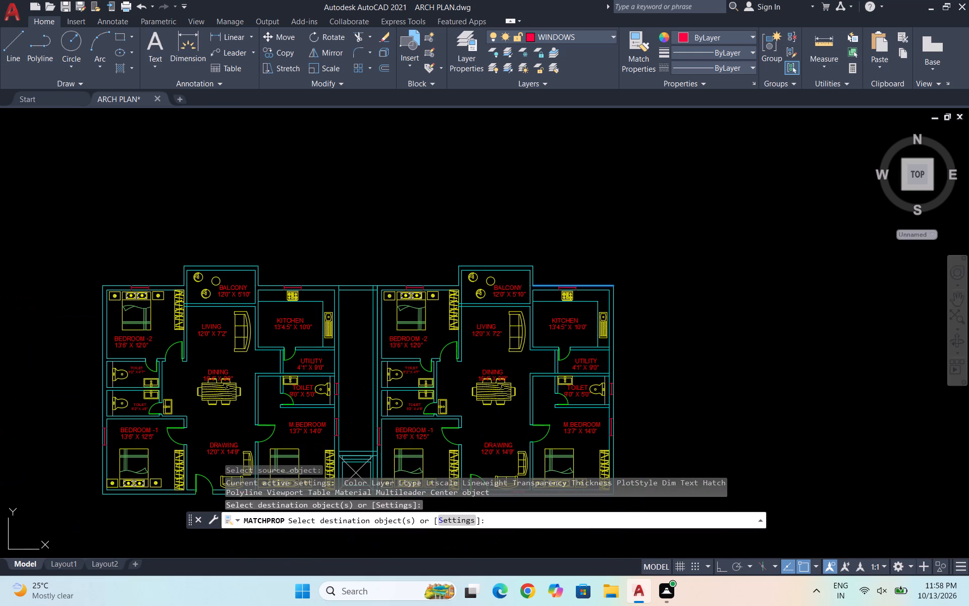
pyautogui.press('Escape')
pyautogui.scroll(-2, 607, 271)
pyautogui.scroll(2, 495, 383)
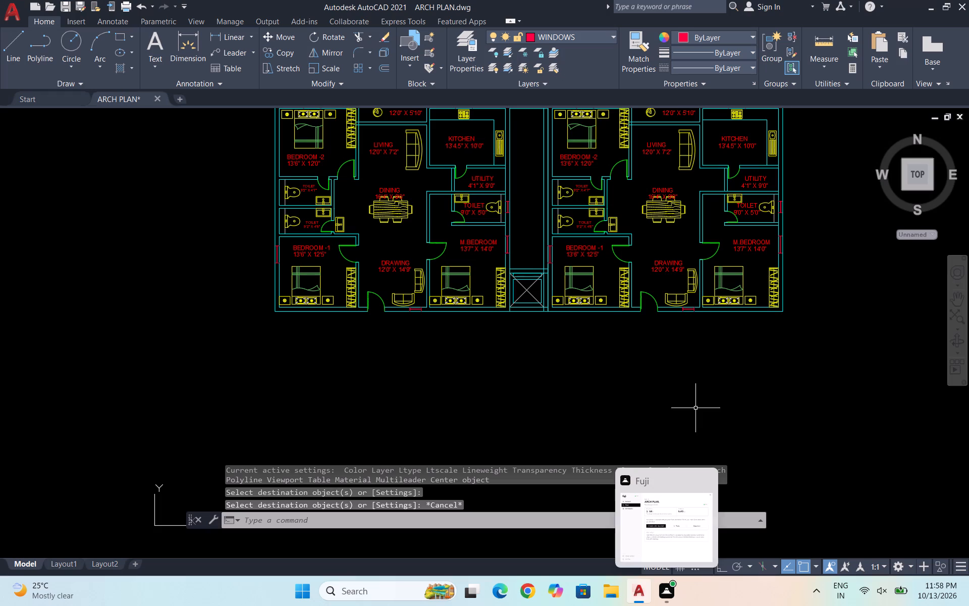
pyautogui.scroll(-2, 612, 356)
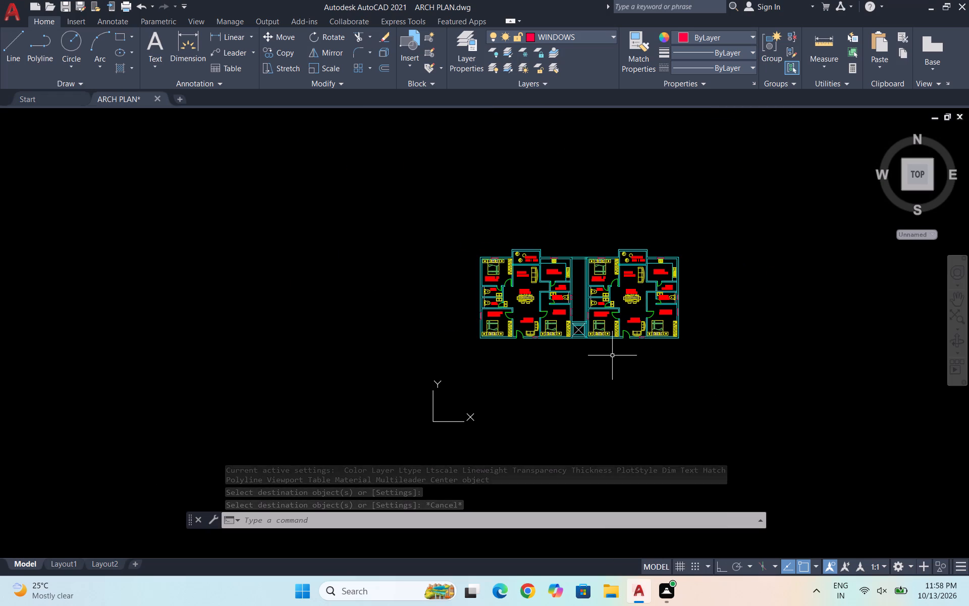
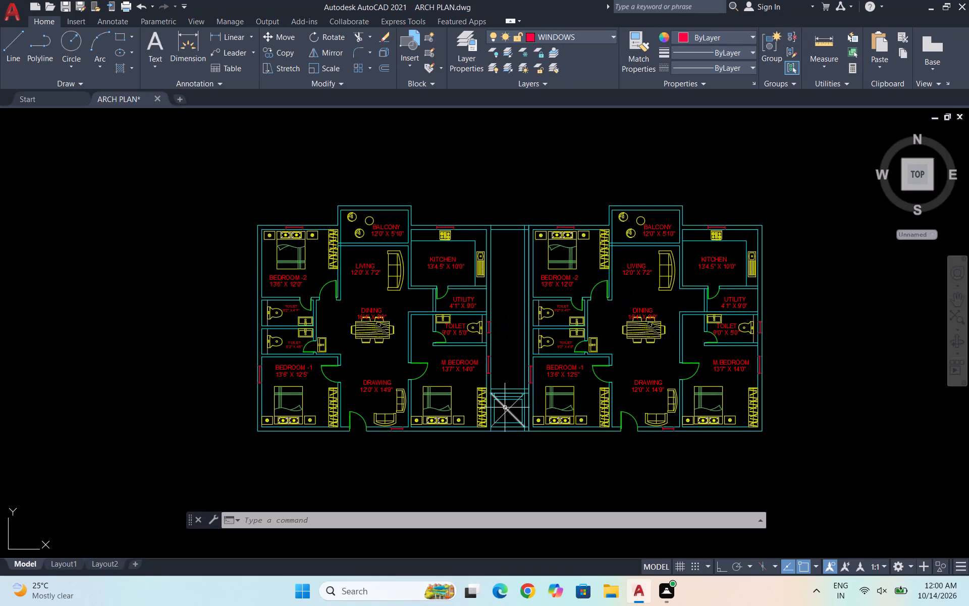
# Copy the first apartment's DRAWING label and its 12'0" X 14'9" size text to the empty space south of the shaft bay.
pyautogui.scroll(1, 505, 409)
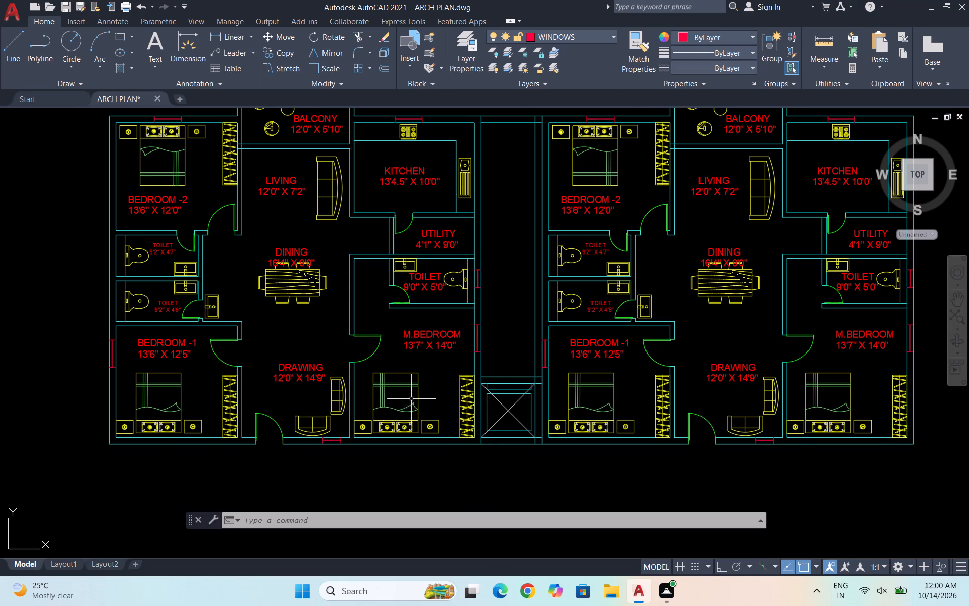
pyautogui.scroll(1, 398, 398)
pyautogui.click(246, 387)
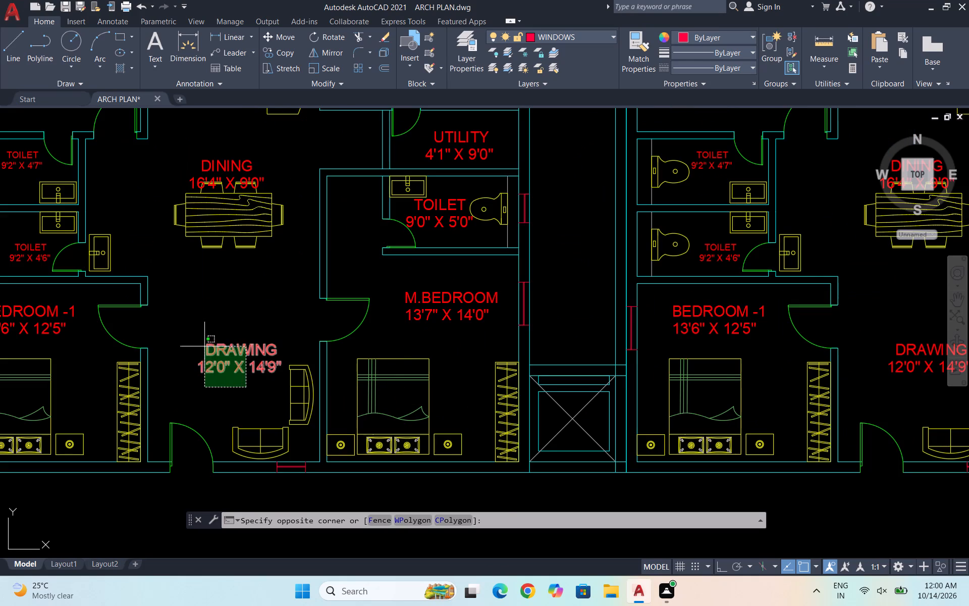
pyautogui.click(202, 343)
pyautogui.write('CO')
pyautogui.press('Return')
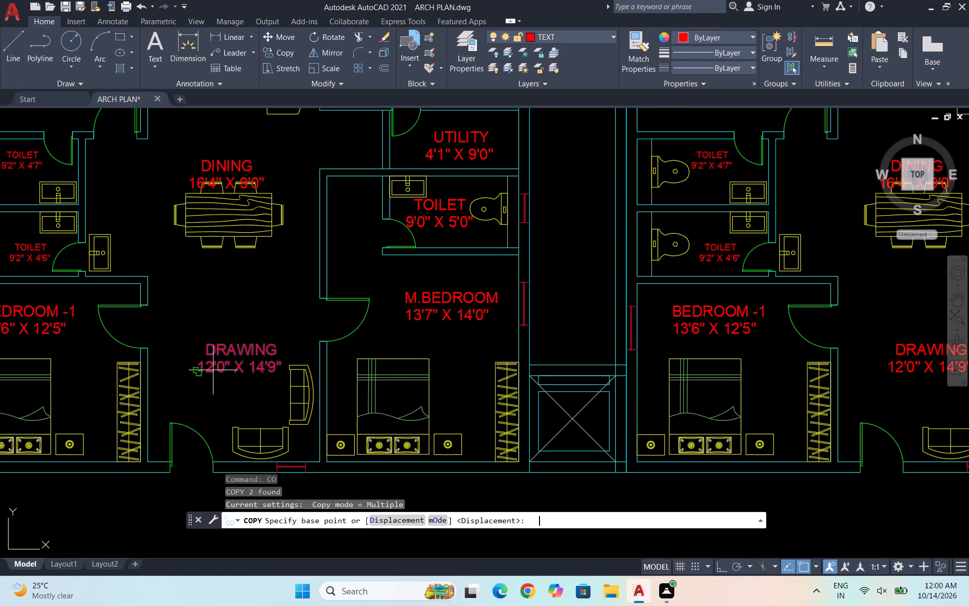
pyautogui.click(240, 367)
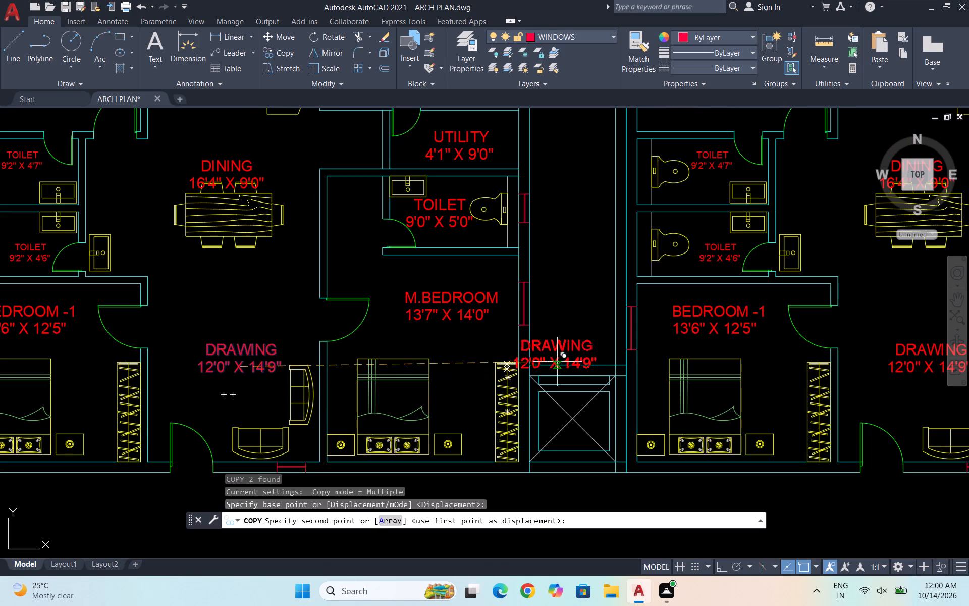
pyautogui.scroll(-1, 560, 372)
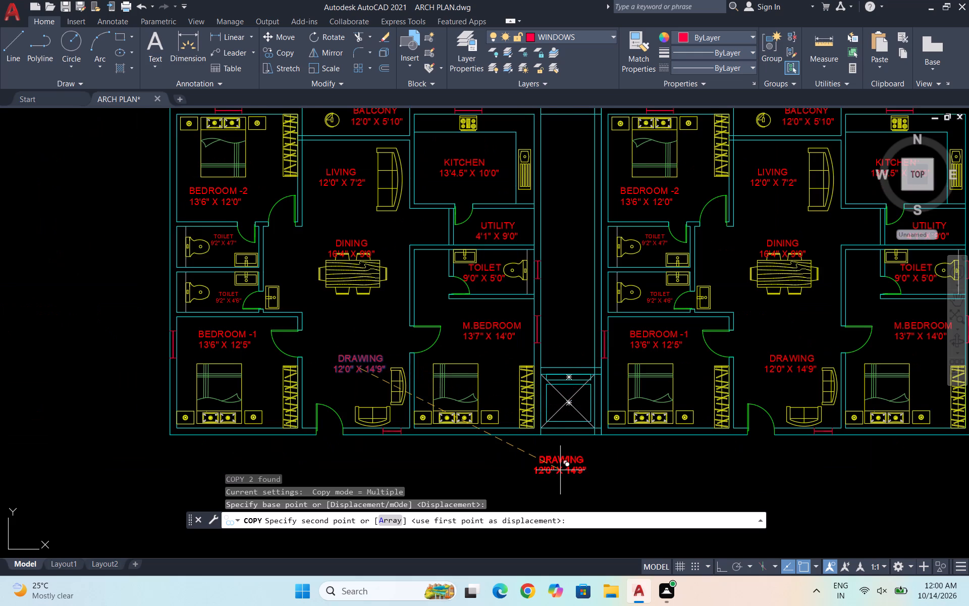
pyautogui.click(560, 470)
pyautogui.press('Escape')
# Change the copied room name to LIFT, adding five leading spaces to centre it above the size text.
pyautogui.scroll(2, 572, 487)
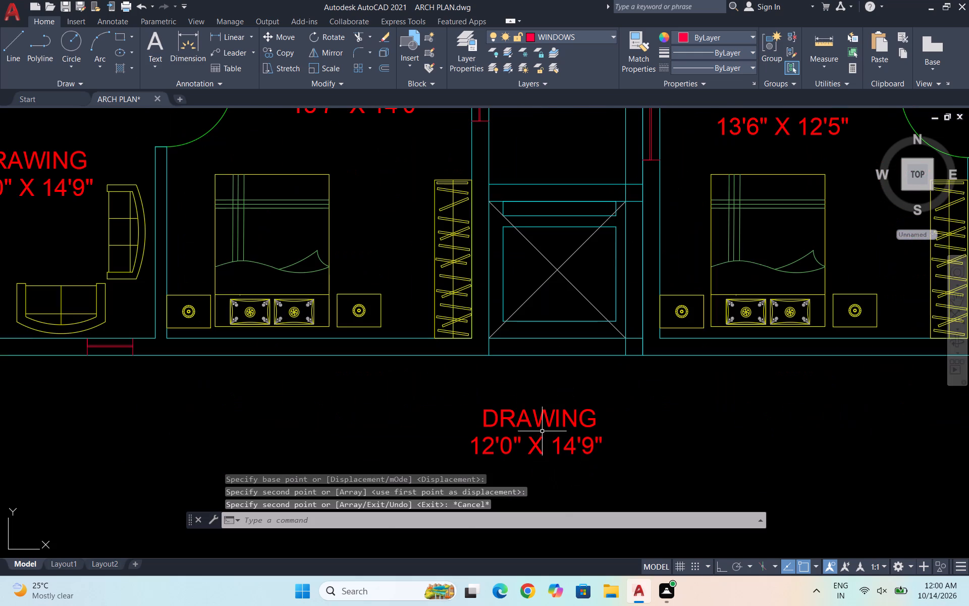
pyautogui.click(542, 431)
pyautogui.doubleClick(536, 423)
pyautogui.write('LIFT')
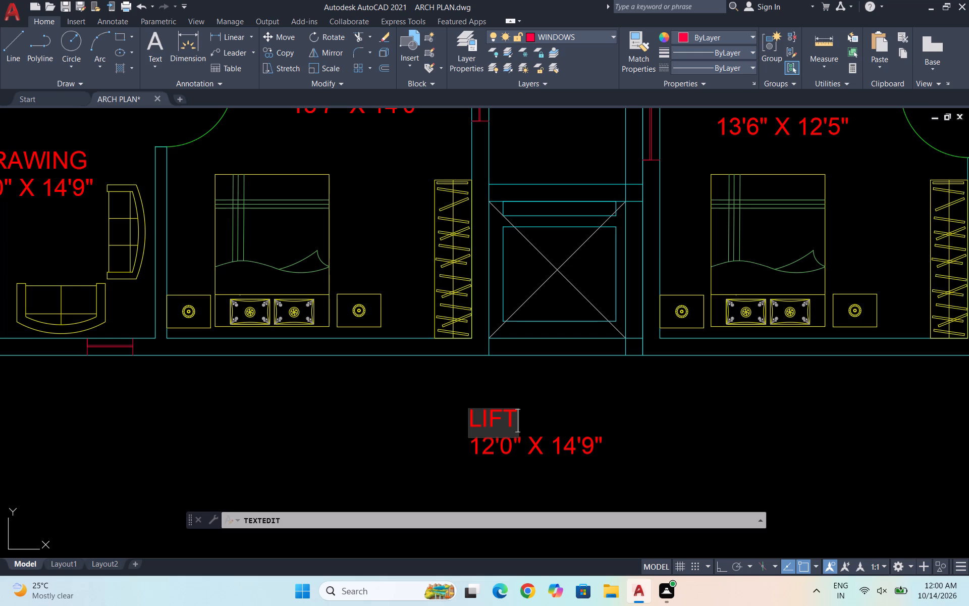
pyautogui.click(468, 412)
pyautogui.press('space')
pyautogui.press('space')
pyautogui.press('space')
pyautogui.press('space')
pyautogui.press('space')
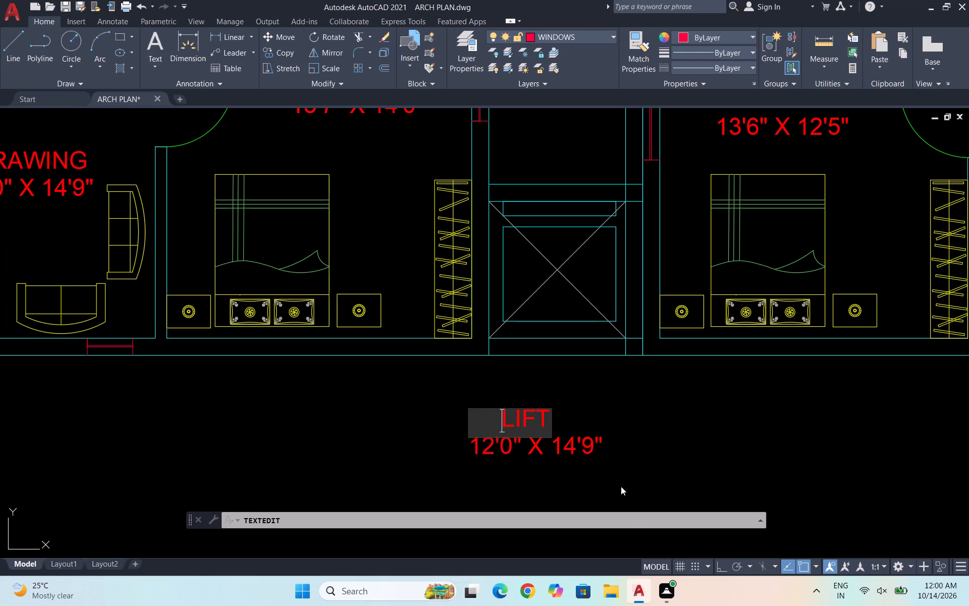
pyautogui.moveTo(601, 477); pyautogui.dragTo(594, 476)
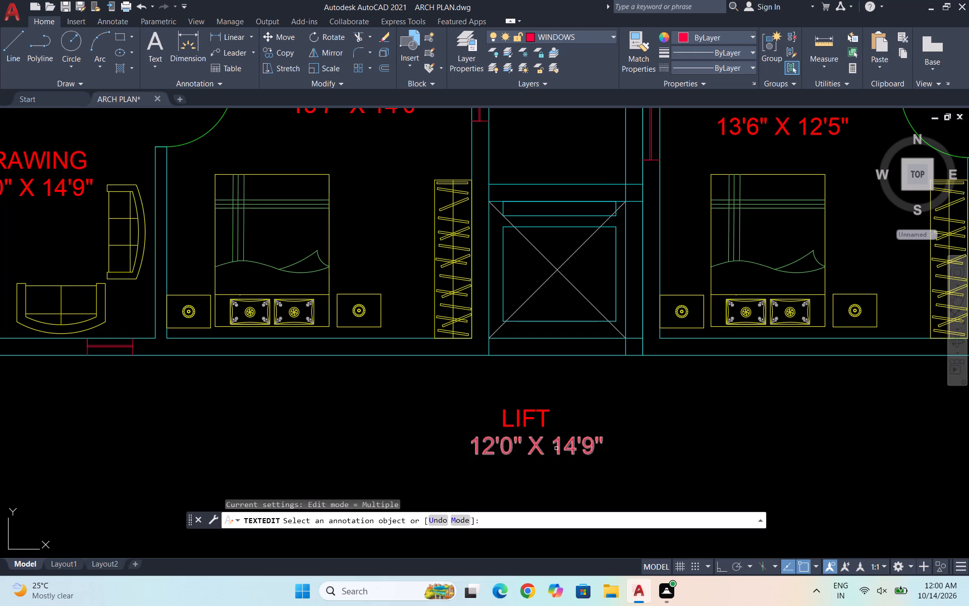
# Change the copied size text under LIFT to 6'6" X 6'0".
pyautogui.doubleClick(556, 448)
pyautogui.click(493, 447)
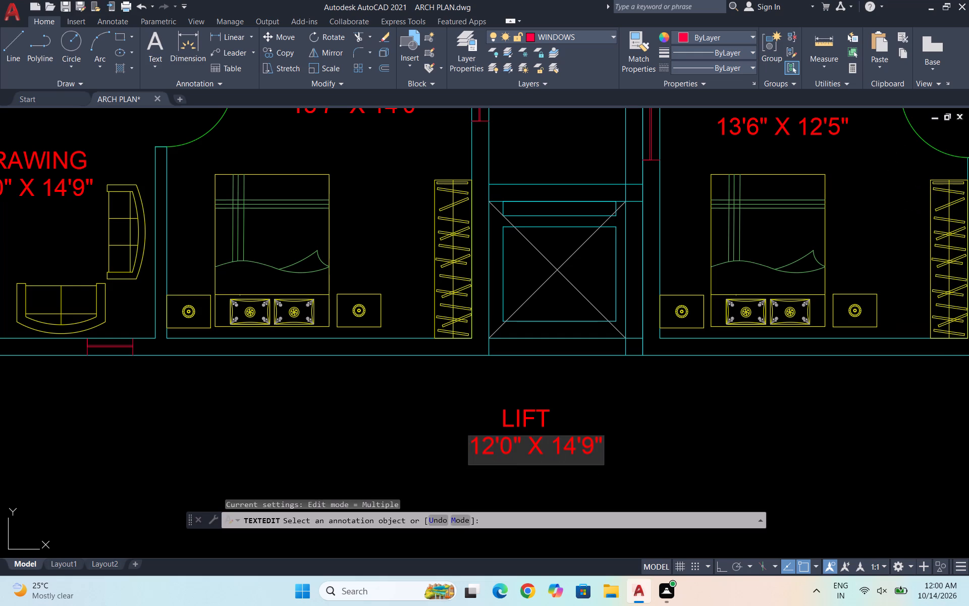
pyautogui.press('BackSpace')
pyautogui.press('BackSpace')
pyautogui.press('6')
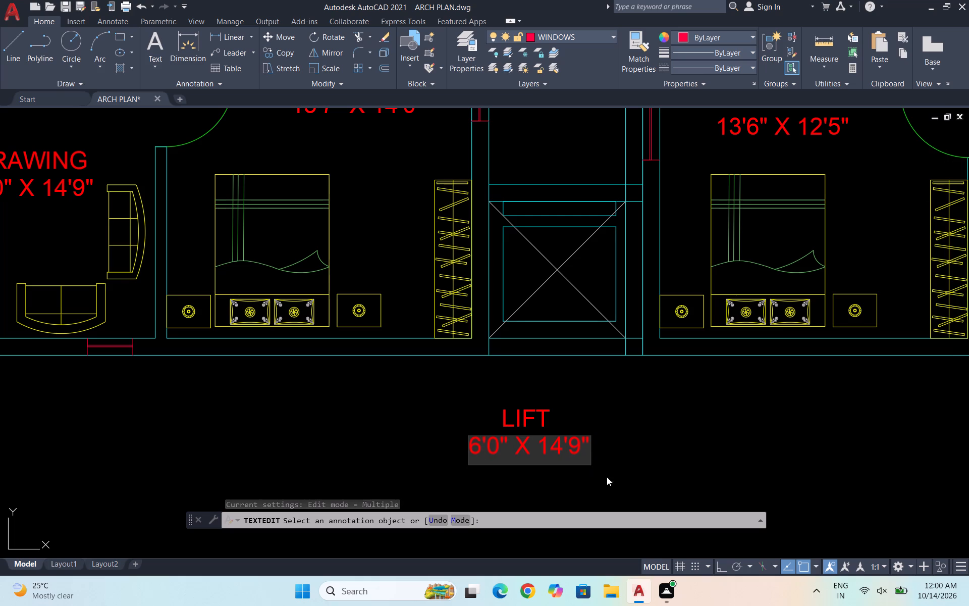
pyautogui.click(500, 450)
pyautogui.press('BackSpace')
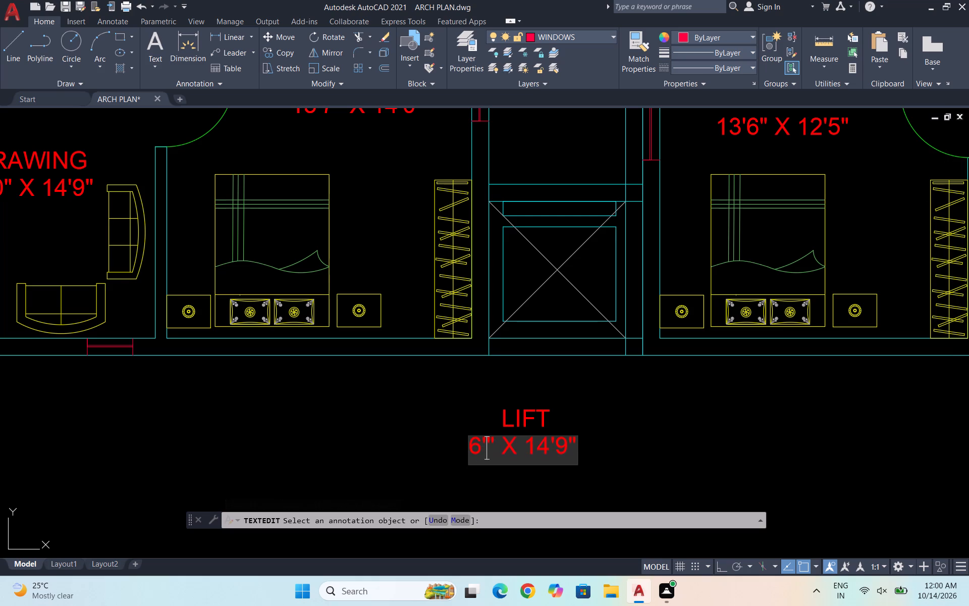
pyautogui.press('6')
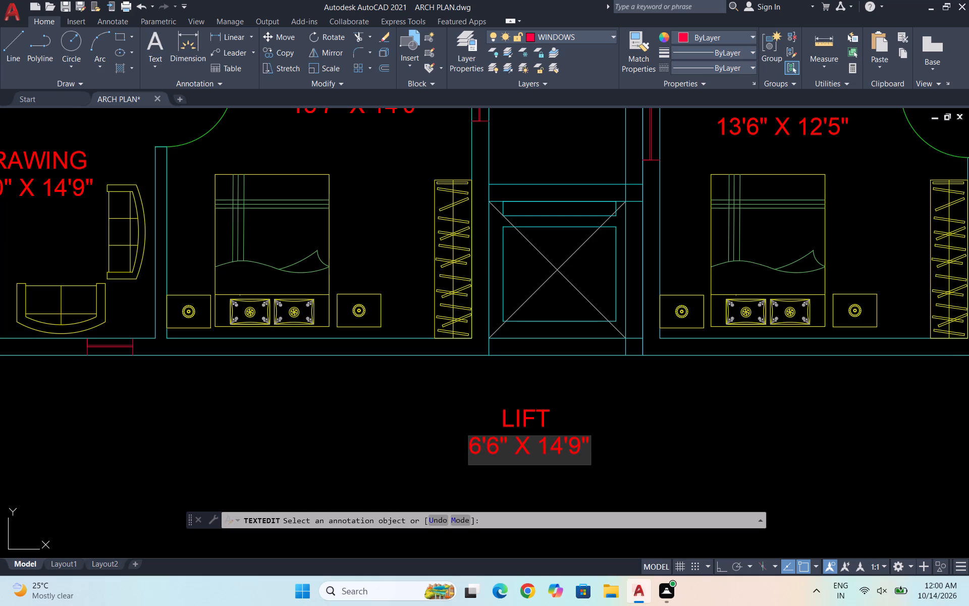
pyautogui.click(566, 445)
pyautogui.click(566, 447)
pyautogui.press('BackSpace')
pyautogui.press('BackSpace')
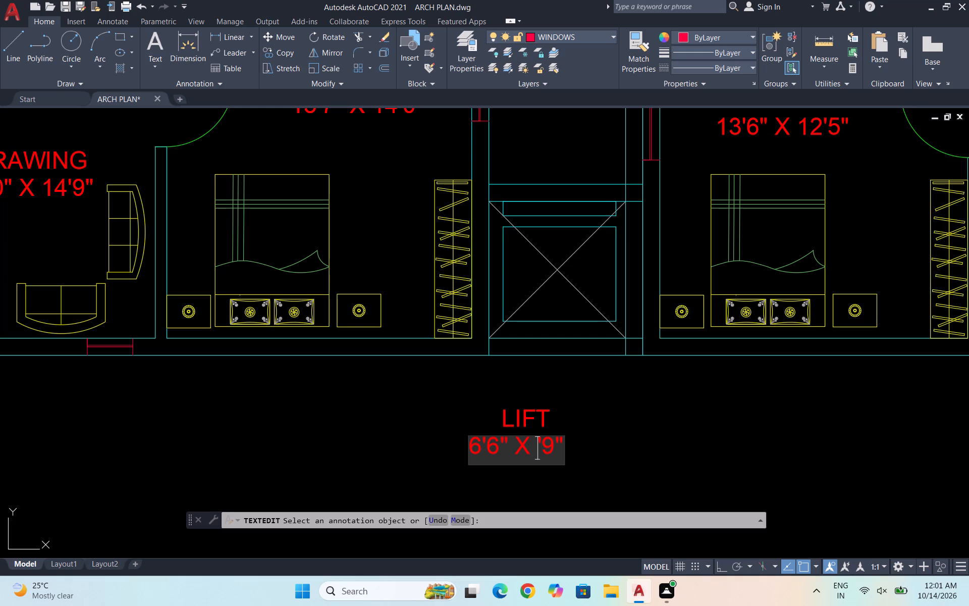
pyautogui.press('6')
pyautogui.click(566, 447)
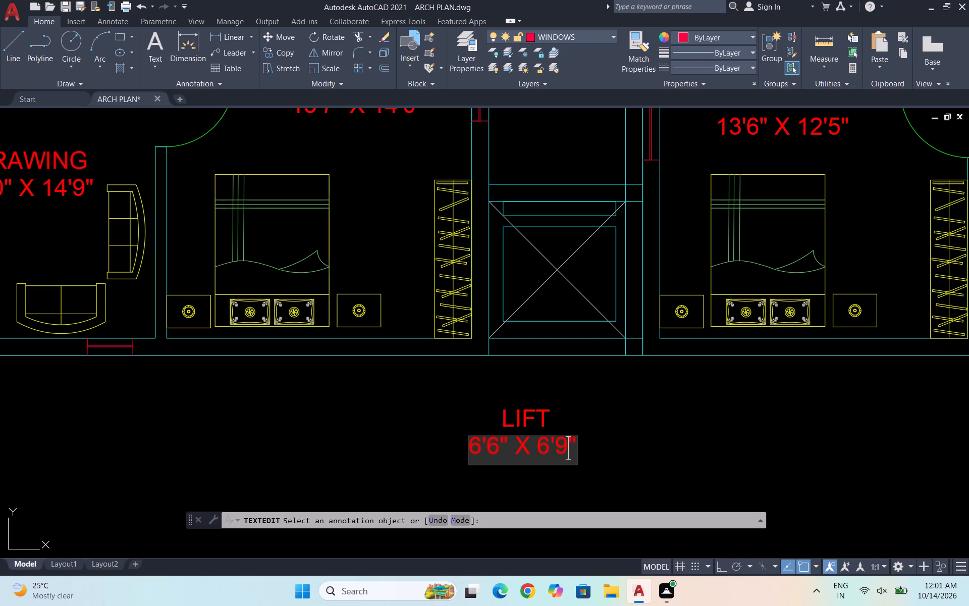
pyautogui.press('BackSpace')
pyautogui.press('0')
pyautogui.click(597, 442)
pyautogui.press('Escape')
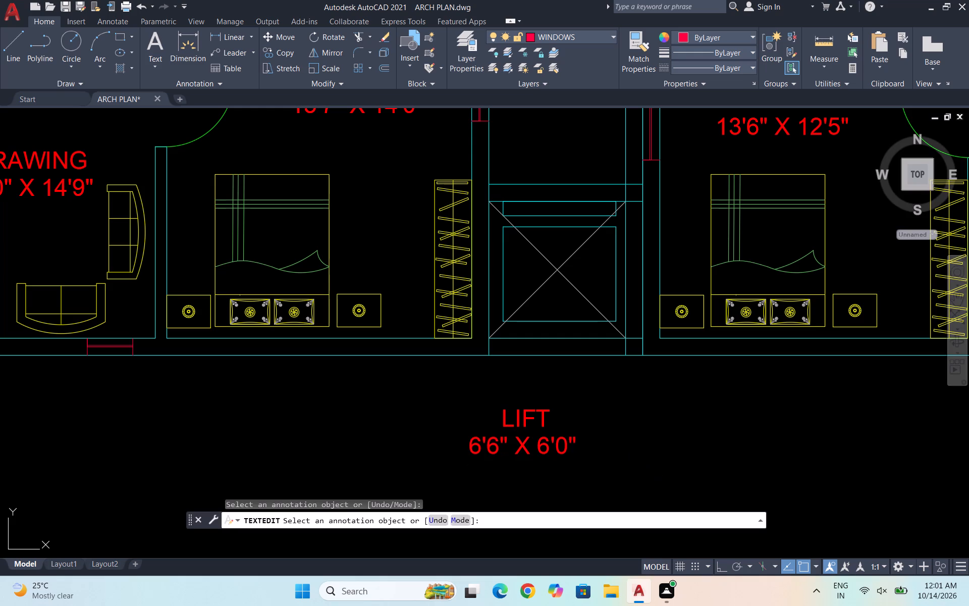
# Move the LIFT label and its size text together onto the middle of the crossed lift shaft.
pyautogui.moveTo(588, 485); pyautogui.dragTo(575, 482)
pyautogui.click(467, 400)
pyautogui.press('m')
pyautogui.press('Return')
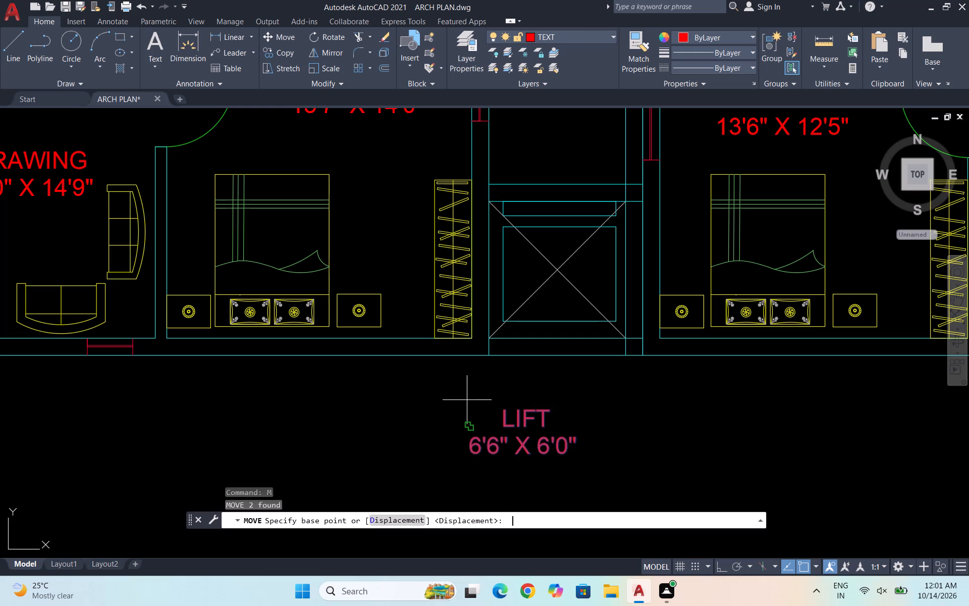
pyautogui.click(532, 419)
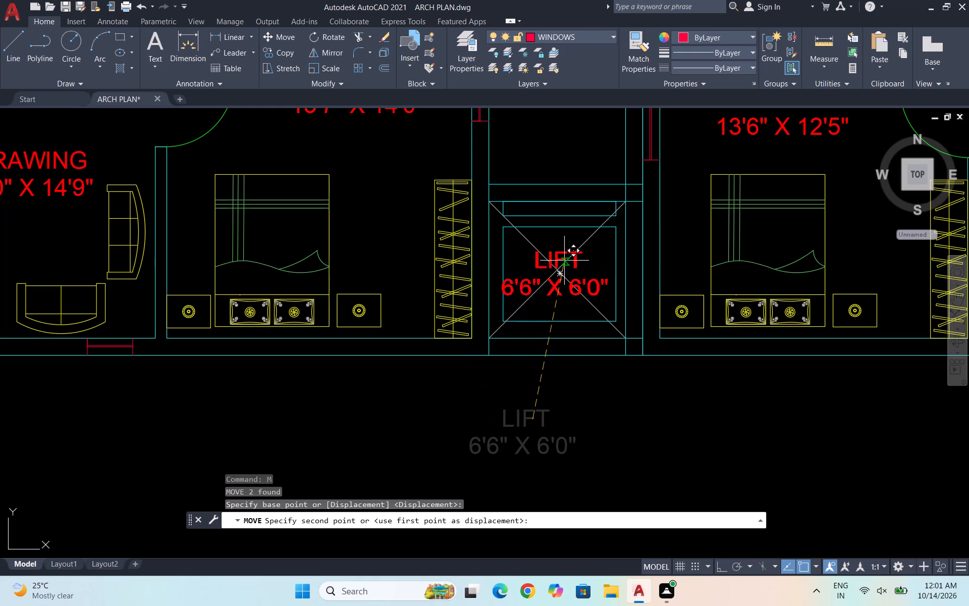
pyautogui.click(564, 261)
pyautogui.scroll(-4, 564, 261)
pyautogui.press('Escape')
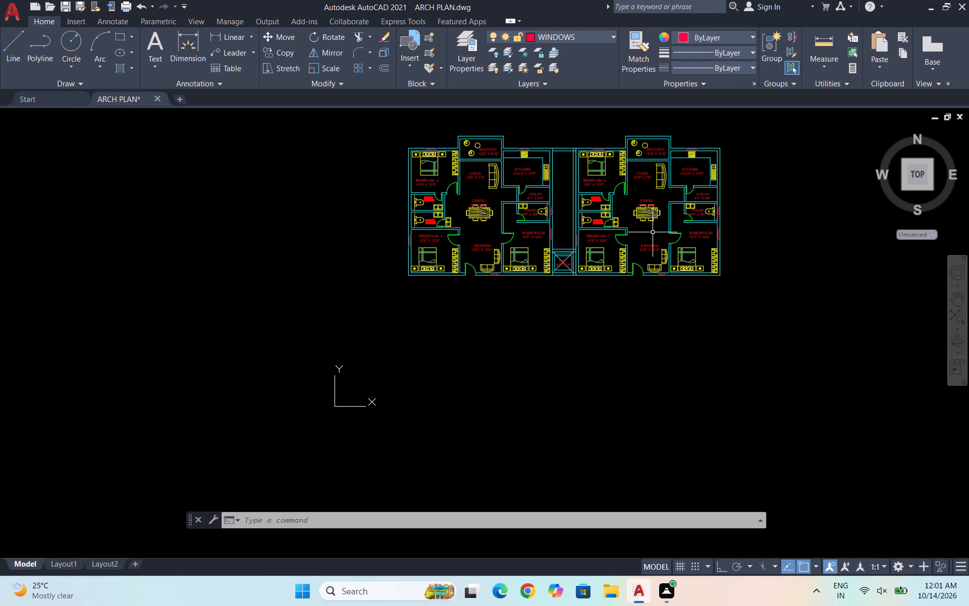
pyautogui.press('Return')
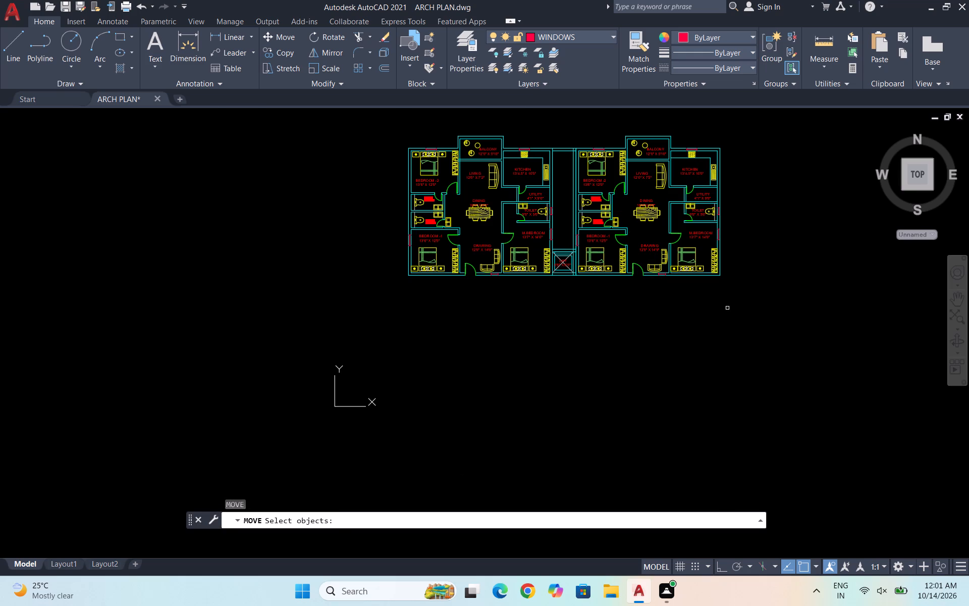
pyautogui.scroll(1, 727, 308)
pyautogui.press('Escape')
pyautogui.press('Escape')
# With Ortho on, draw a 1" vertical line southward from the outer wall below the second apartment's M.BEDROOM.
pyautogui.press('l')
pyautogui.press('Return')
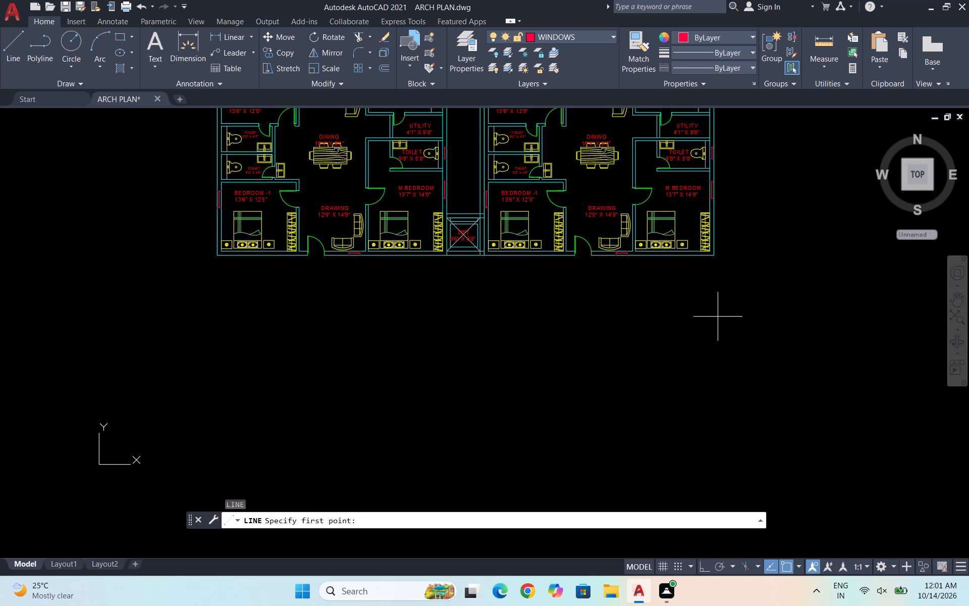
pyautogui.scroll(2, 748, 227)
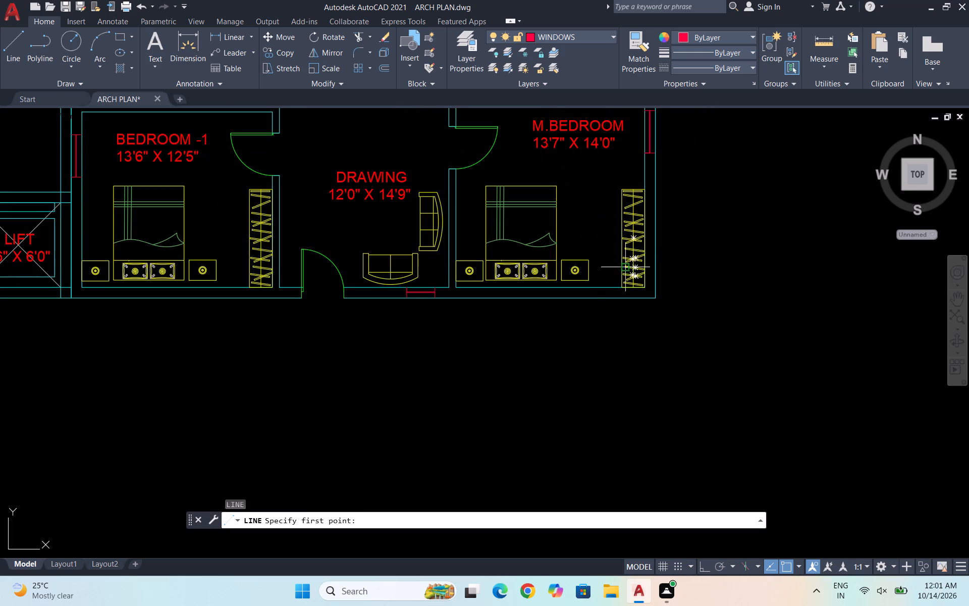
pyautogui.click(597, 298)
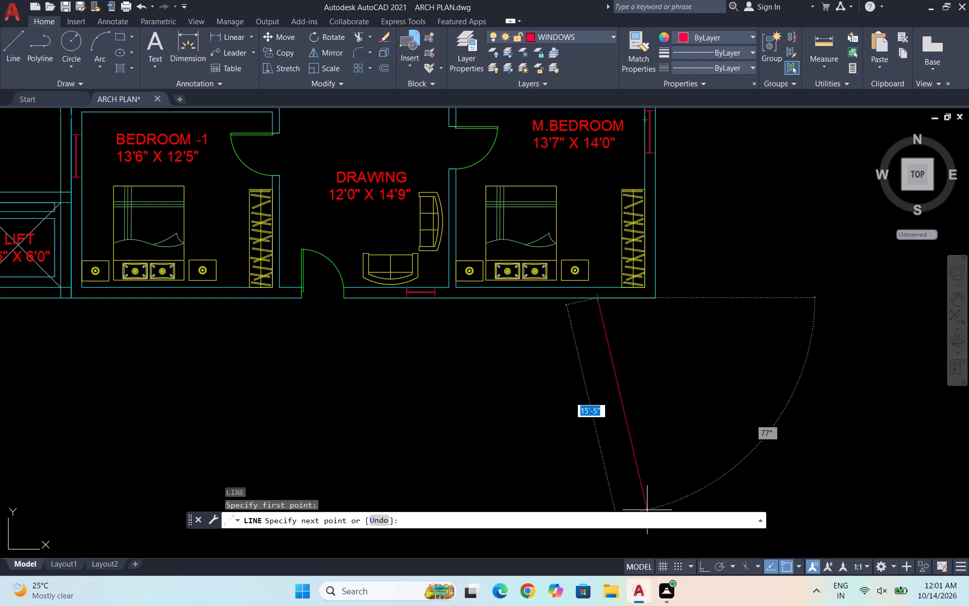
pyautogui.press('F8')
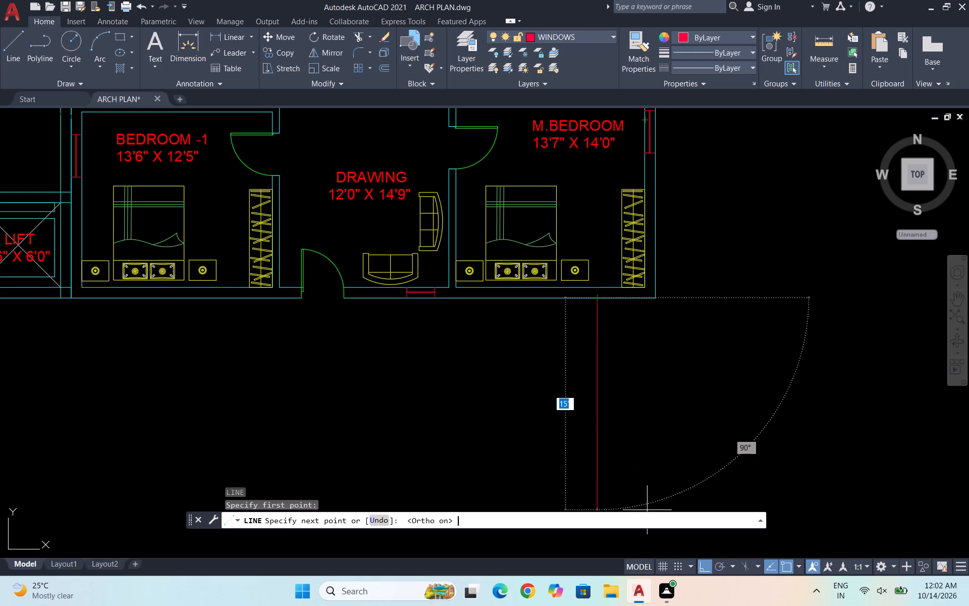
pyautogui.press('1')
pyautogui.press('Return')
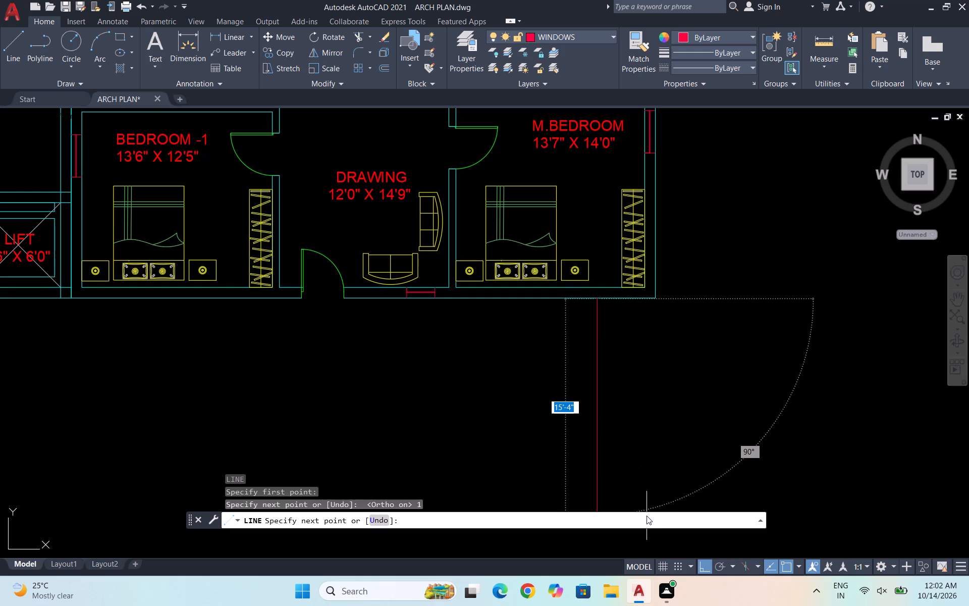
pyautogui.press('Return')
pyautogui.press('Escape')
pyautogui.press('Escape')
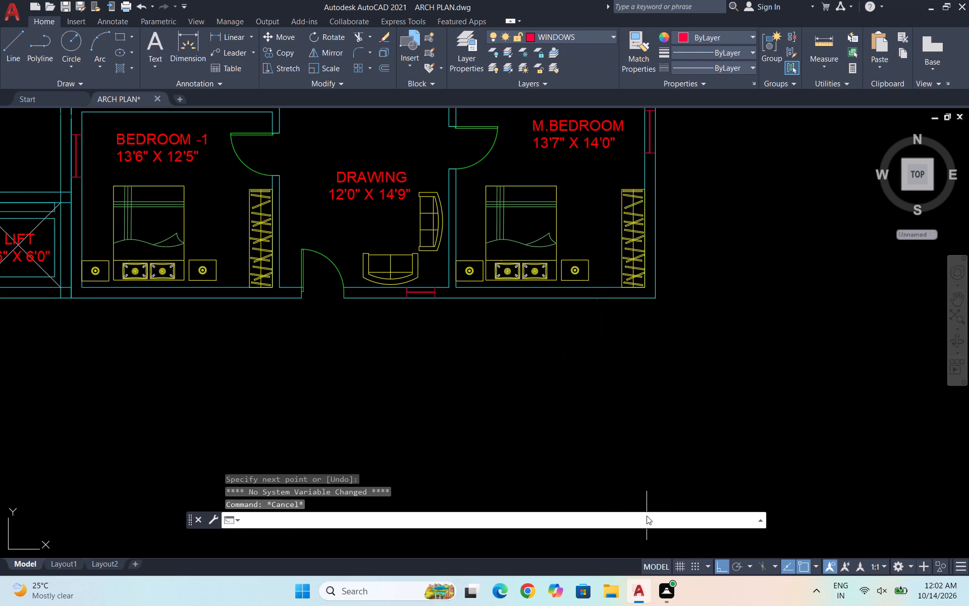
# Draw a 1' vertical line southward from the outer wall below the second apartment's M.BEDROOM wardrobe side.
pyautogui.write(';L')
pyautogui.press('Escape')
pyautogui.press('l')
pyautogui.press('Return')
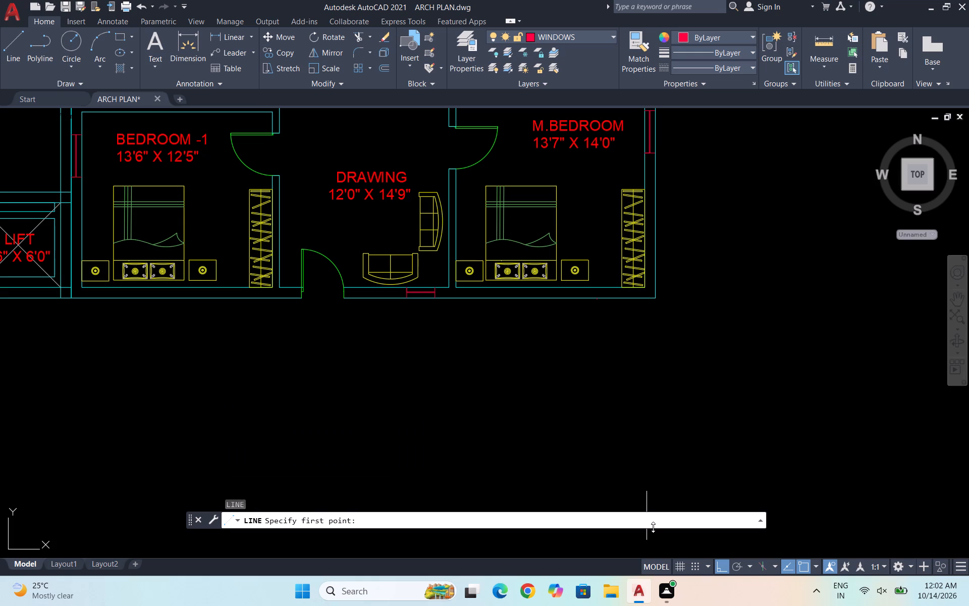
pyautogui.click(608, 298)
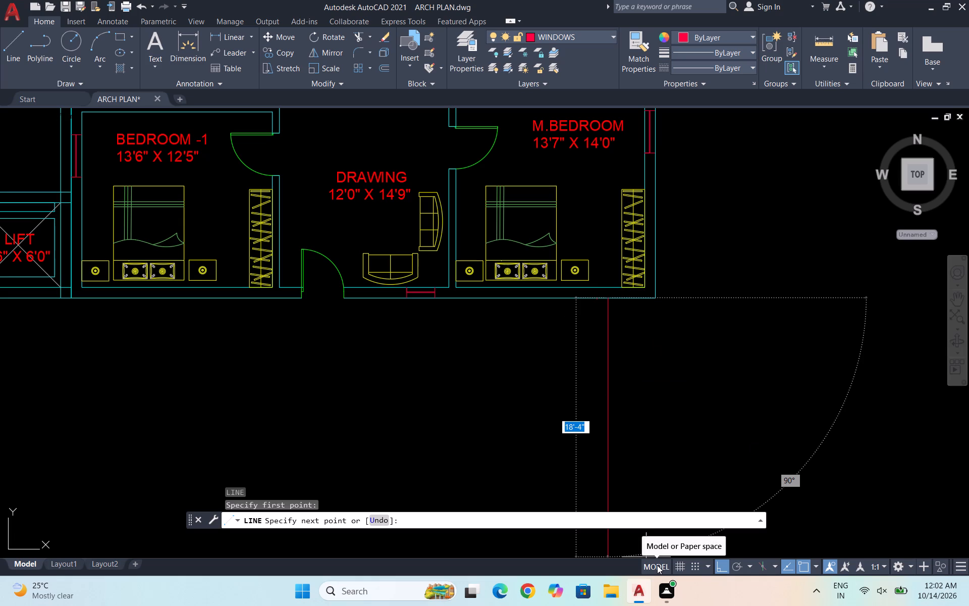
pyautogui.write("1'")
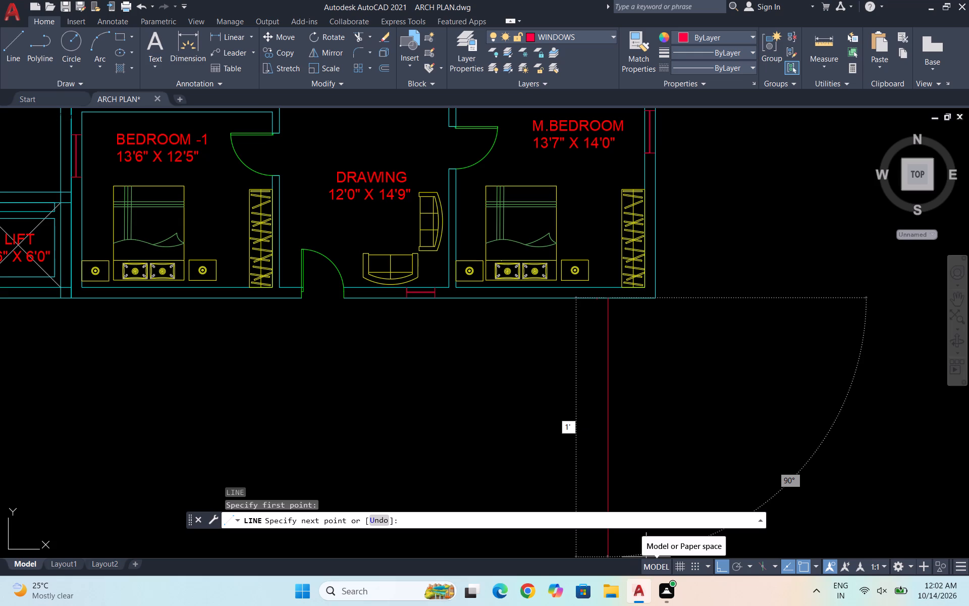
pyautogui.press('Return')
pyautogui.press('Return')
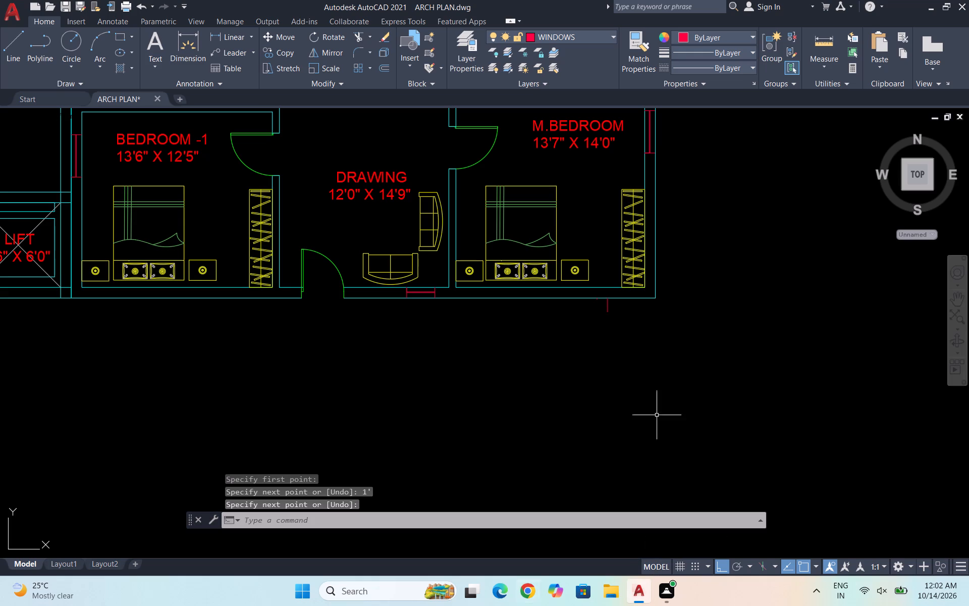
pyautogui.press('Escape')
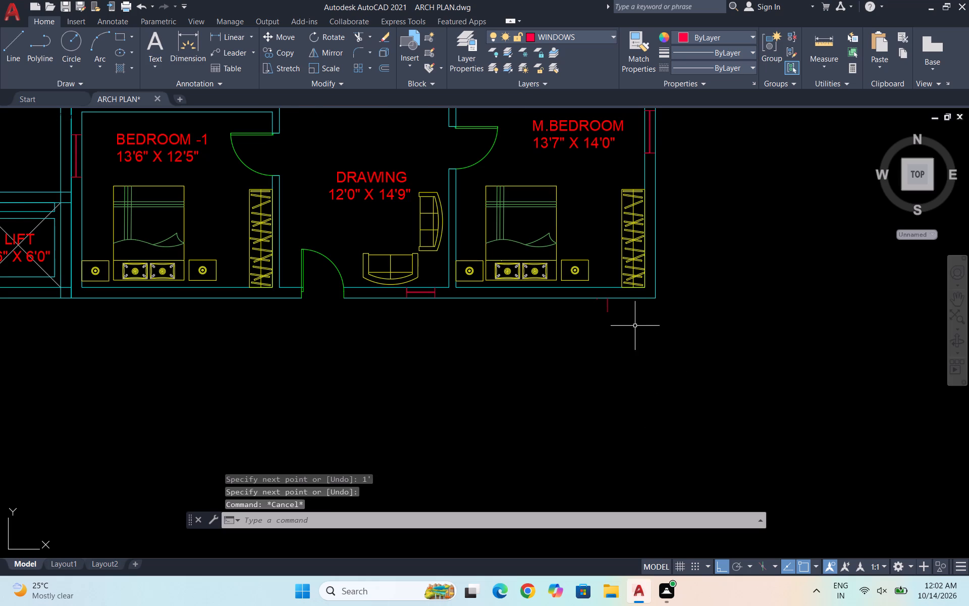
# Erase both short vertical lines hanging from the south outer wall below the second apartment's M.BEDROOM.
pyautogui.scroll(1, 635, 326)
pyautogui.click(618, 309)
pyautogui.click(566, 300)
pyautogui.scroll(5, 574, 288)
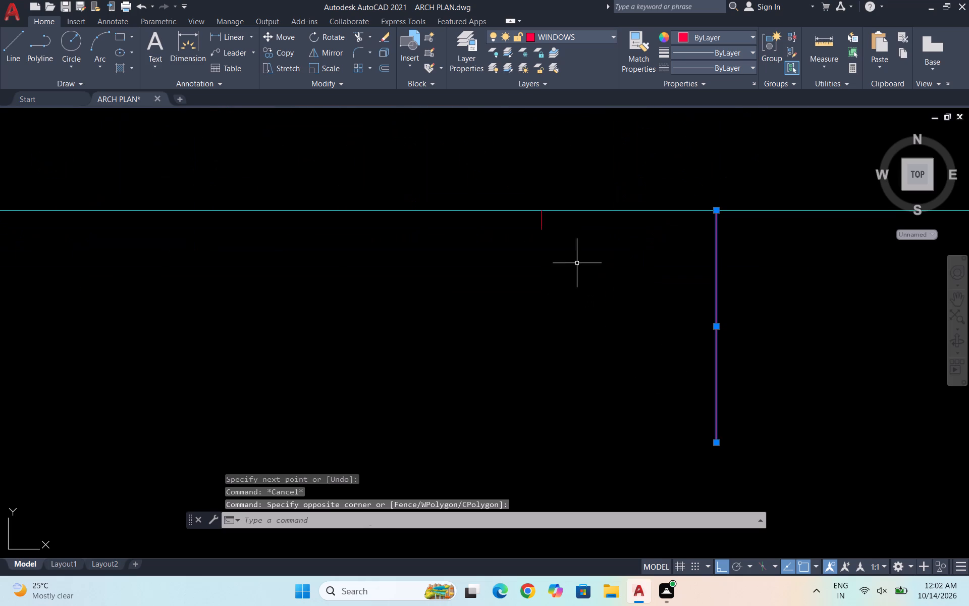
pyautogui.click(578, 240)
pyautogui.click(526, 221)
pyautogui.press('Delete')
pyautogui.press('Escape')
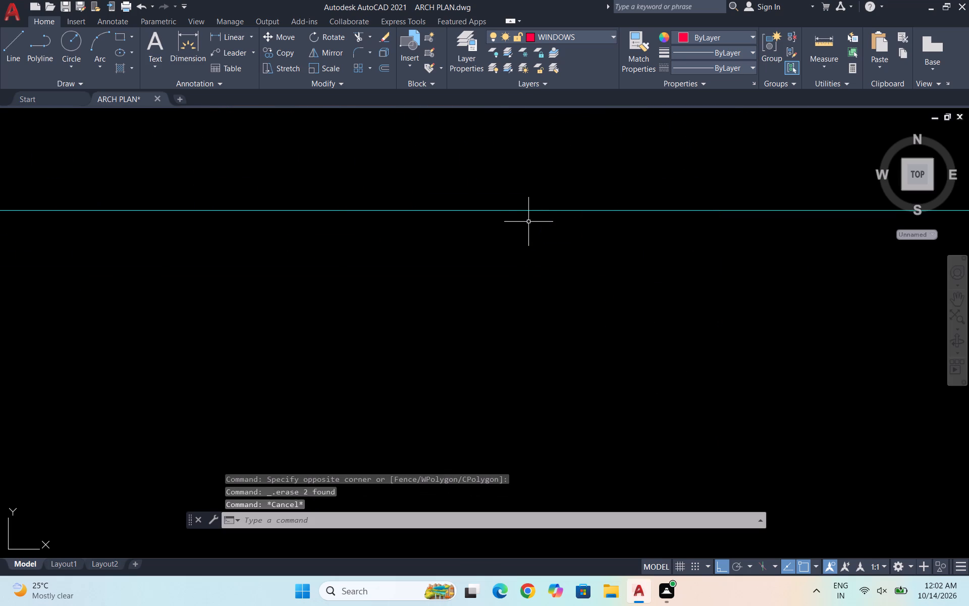
# Draw a 10' vertical line southward from the outer wall below the second apartment's M.BEDROOM.
pyautogui.press('l')
pyautogui.press('Return')
pyautogui.scroll(-5, 484, 235)
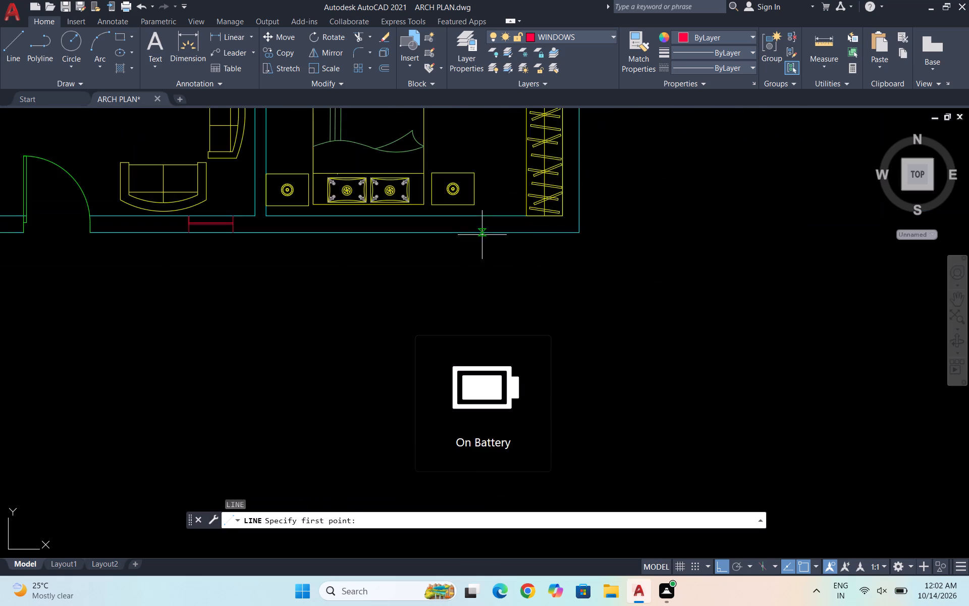
pyautogui.scroll(-1, 503, 249)
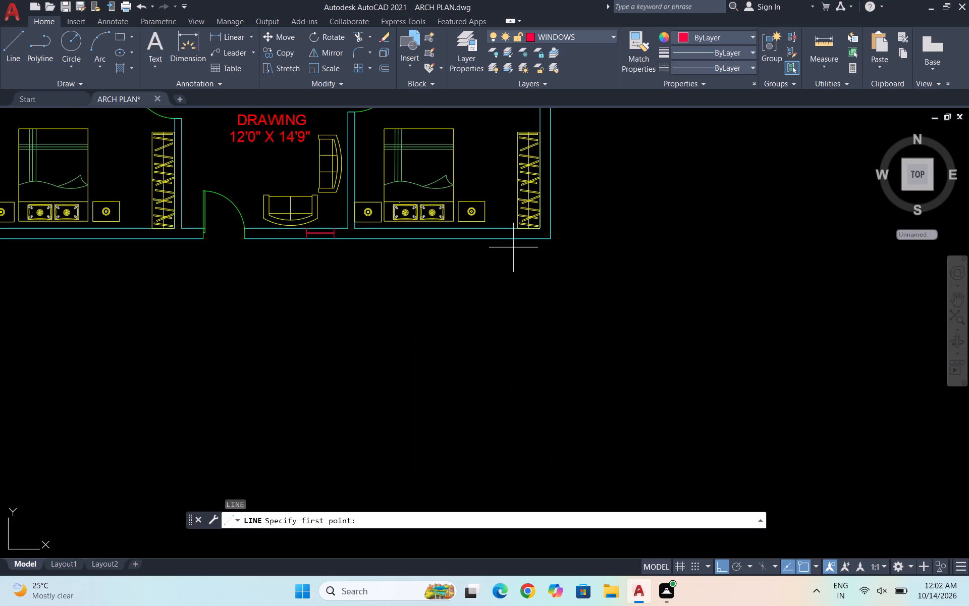
pyautogui.scroll(-2, 513, 247)
pyautogui.scroll(2, 513, 247)
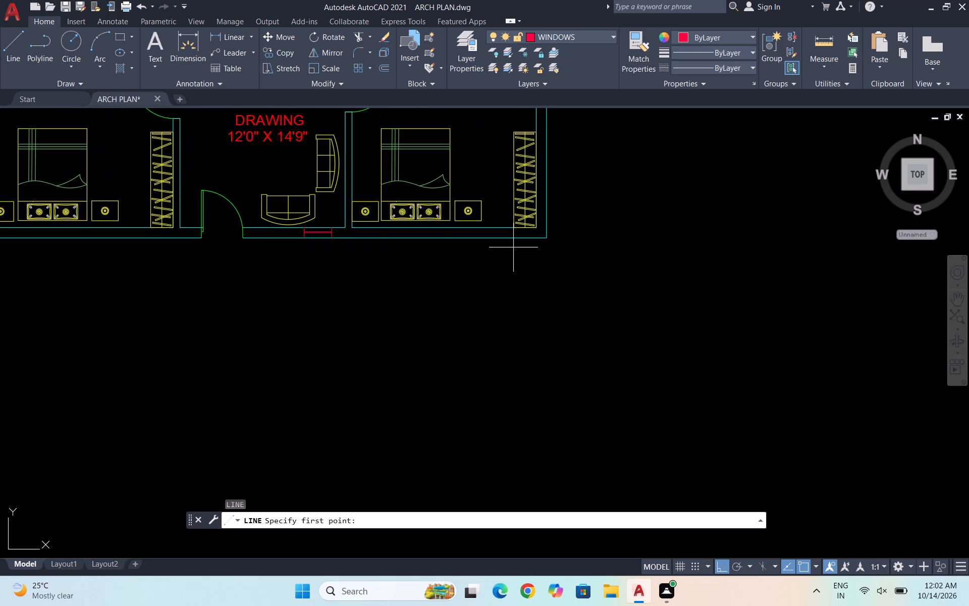
pyautogui.press('ctrl+super+F24')
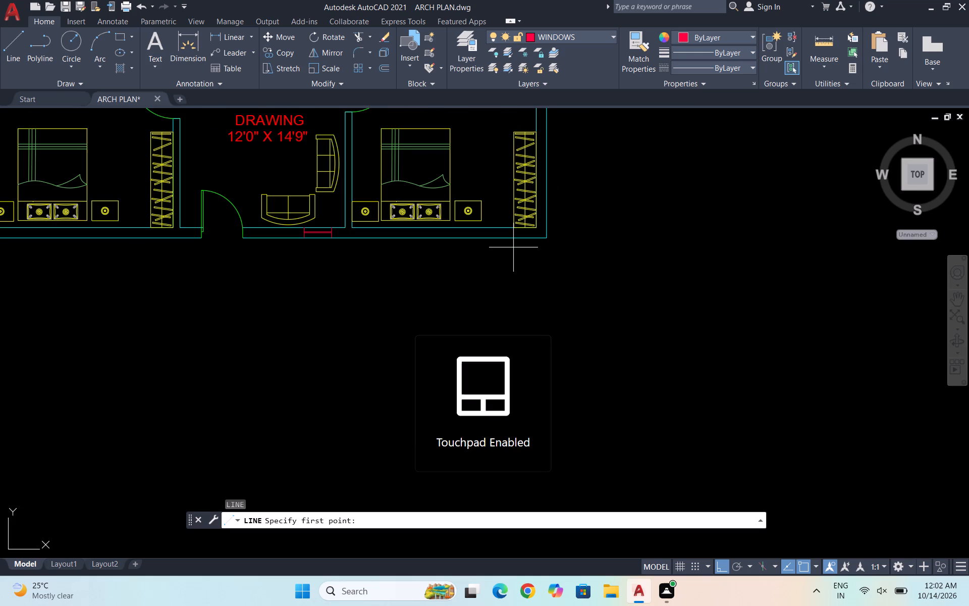
pyautogui.press('ctrl+super+F24')
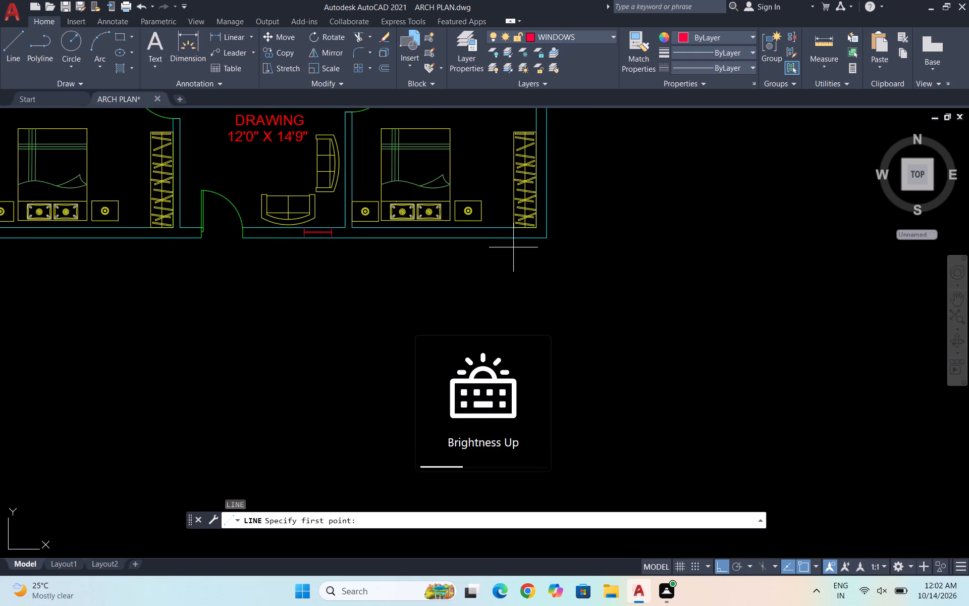
pyautogui.scroll(-1, 515, 253)
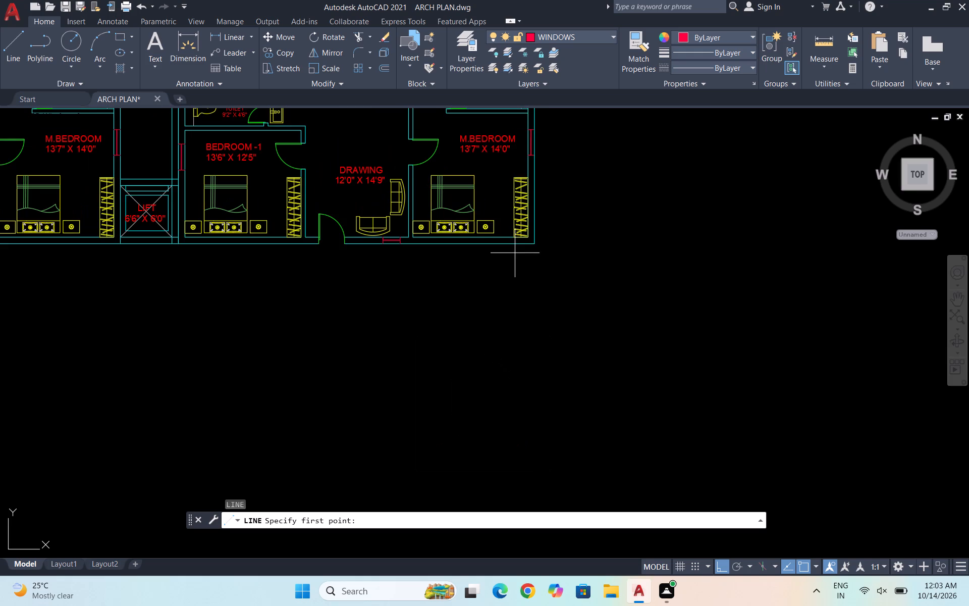
pyautogui.press('l')
pyautogui.press('Return')
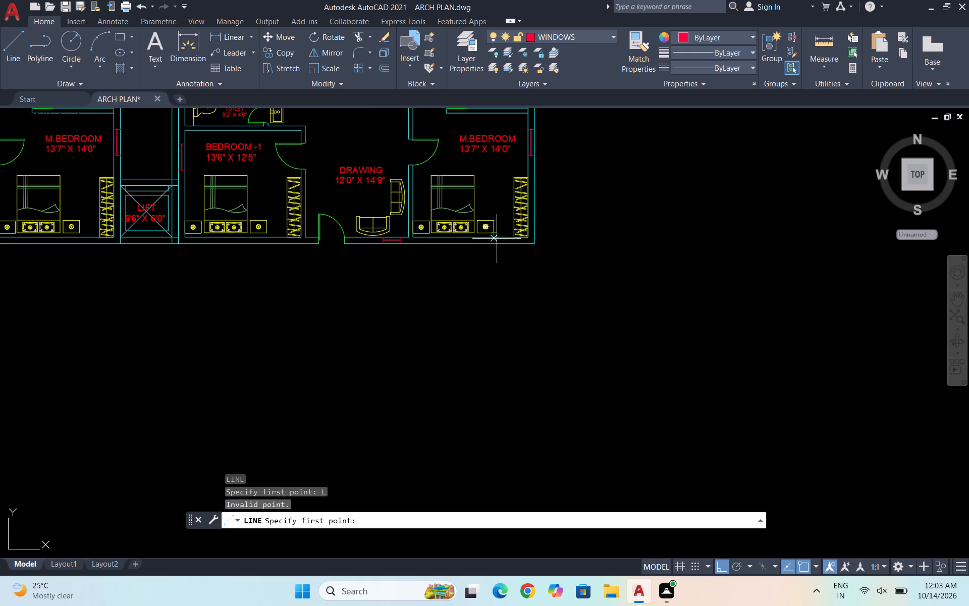
pyautogui.click(497, 245)
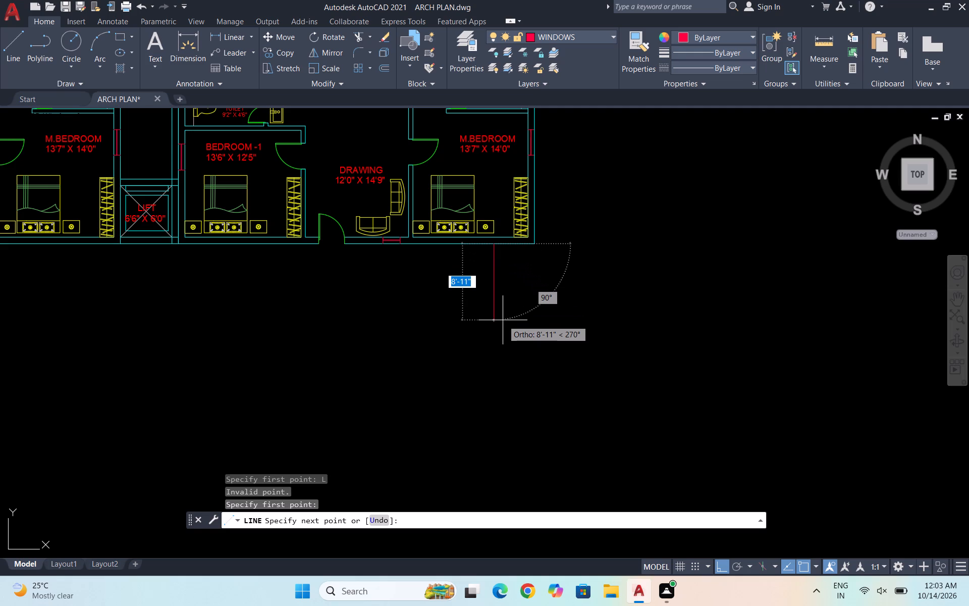
pyautogui.write('10')
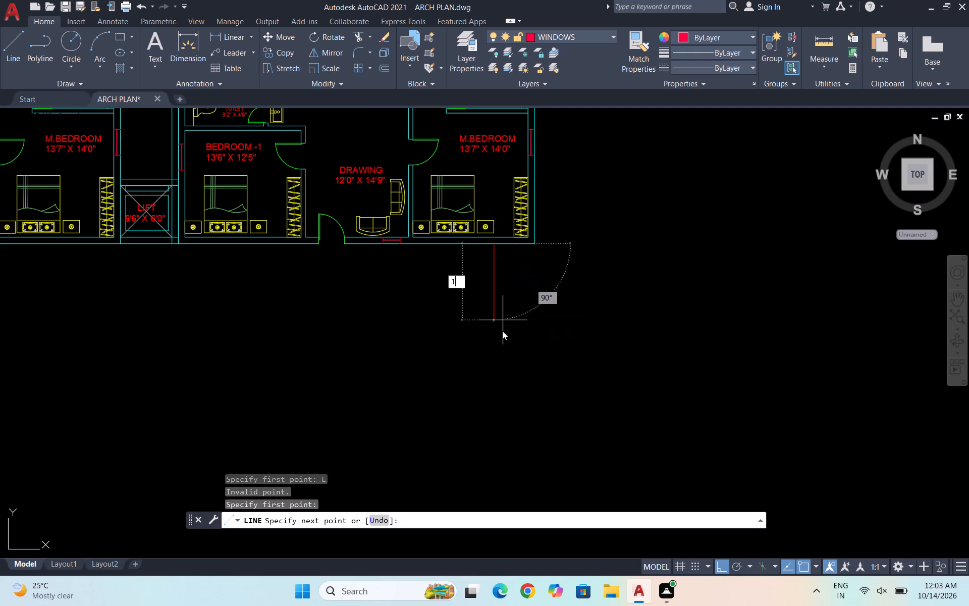
pyautogui.press("'")
pyautogui.press('Return')
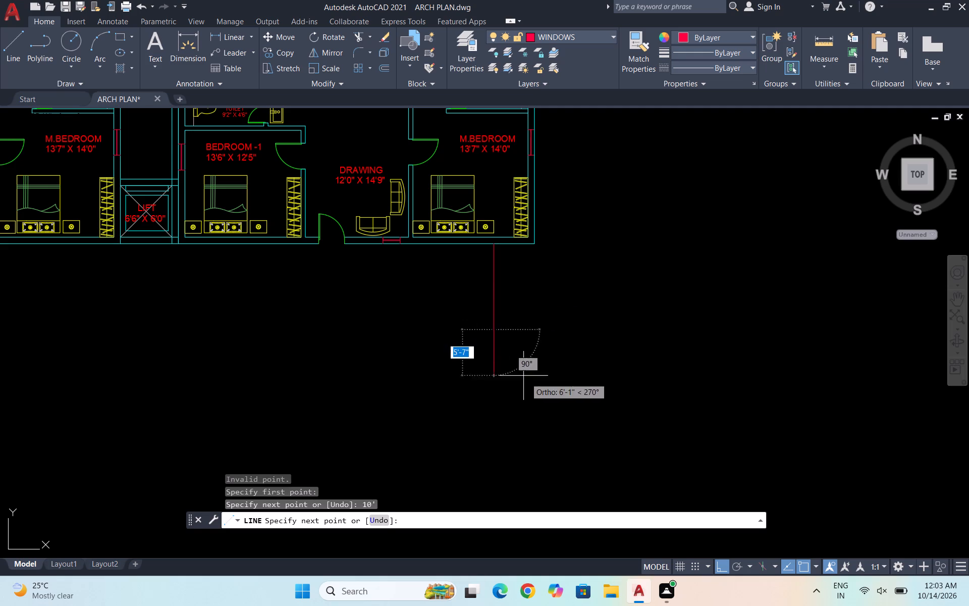
pyautogui.press('`')
pyautogui.press('Escape')
pyautogui.write('LK')
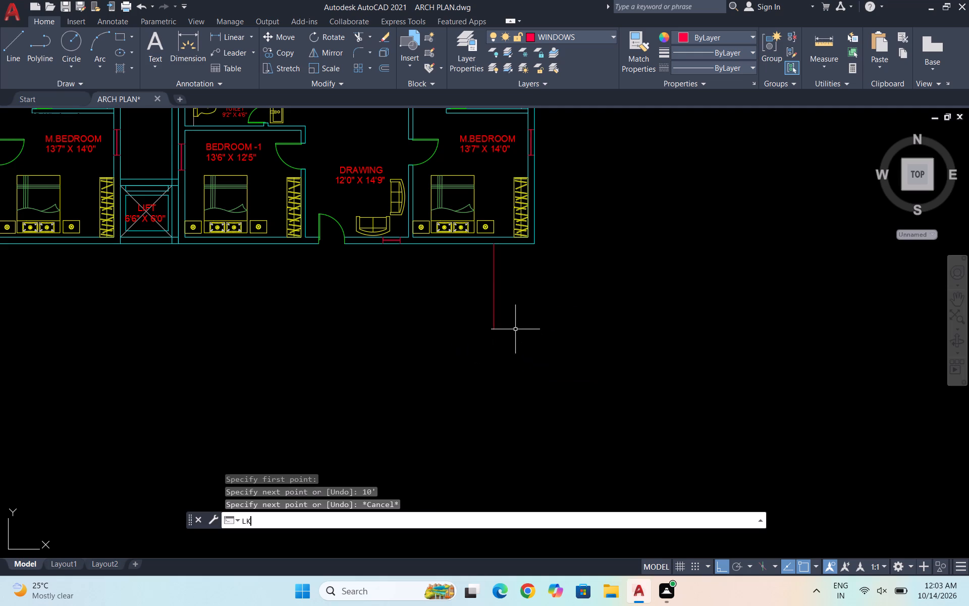
pyautogui.press('Escape')
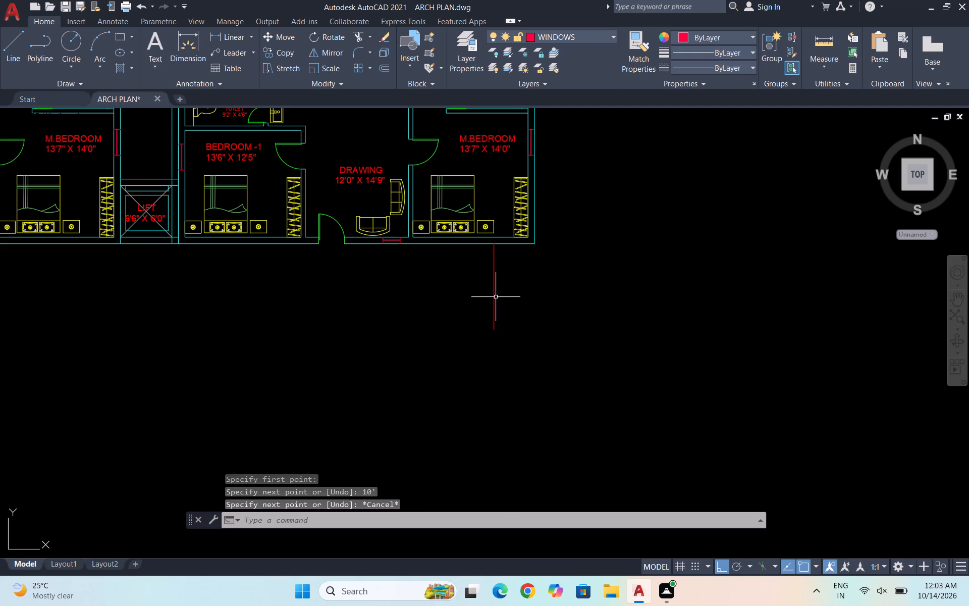
# Copy the 10' line westward as a fitted array of 9 items spanning about 9'-10" along the outer wall.
pyautogui.scroll(2, 493, 280)
pyautogui.click(500, 280)
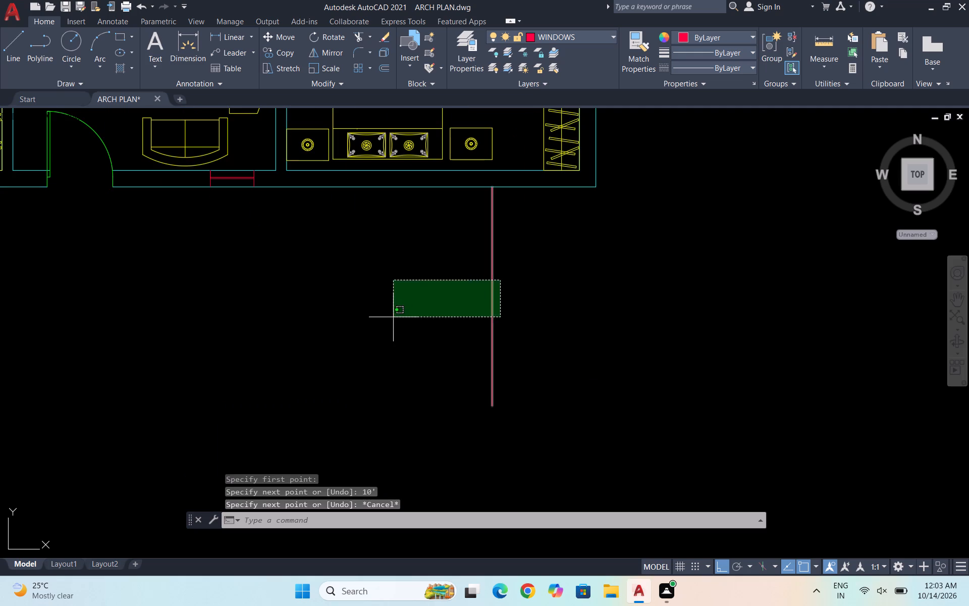
pyautogui.click(393, 317)
pyautogui.write('CO')
pyautogui.press('Return')
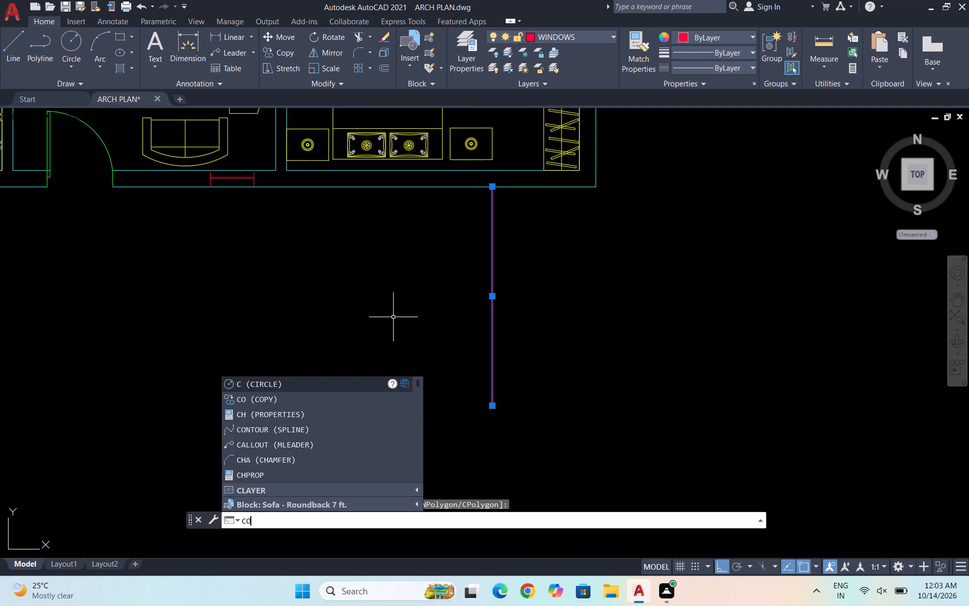
pyautogui.click(491, 186)
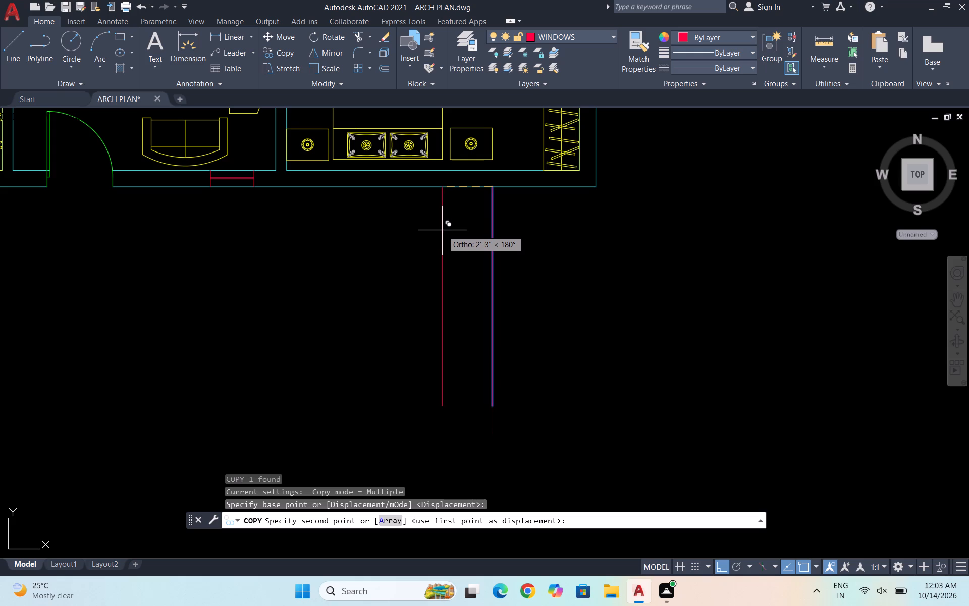
pyautogui.press('a')
pyautogui.press('Return')
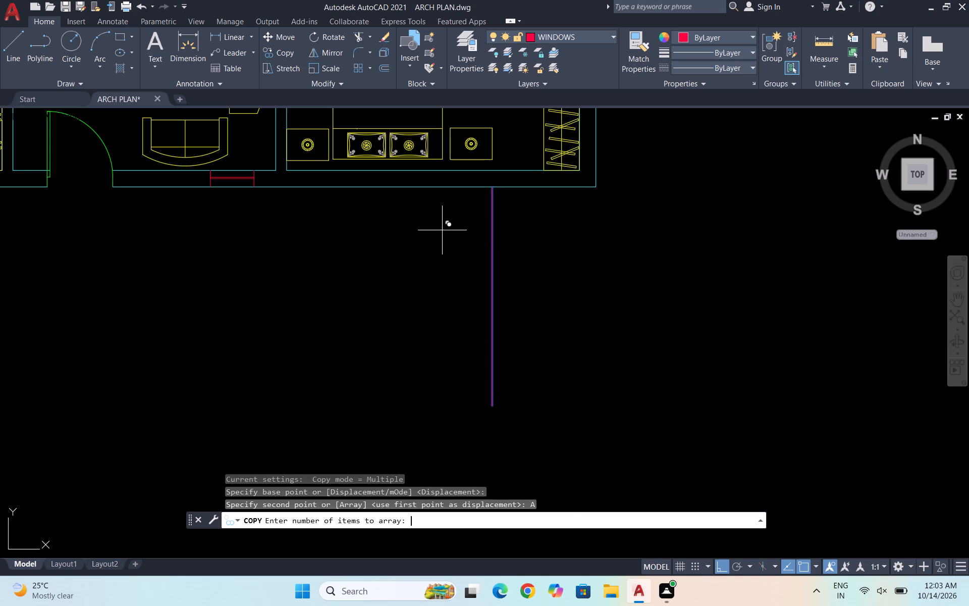
pyautogui.press('9')
pyautogui.press('Return')
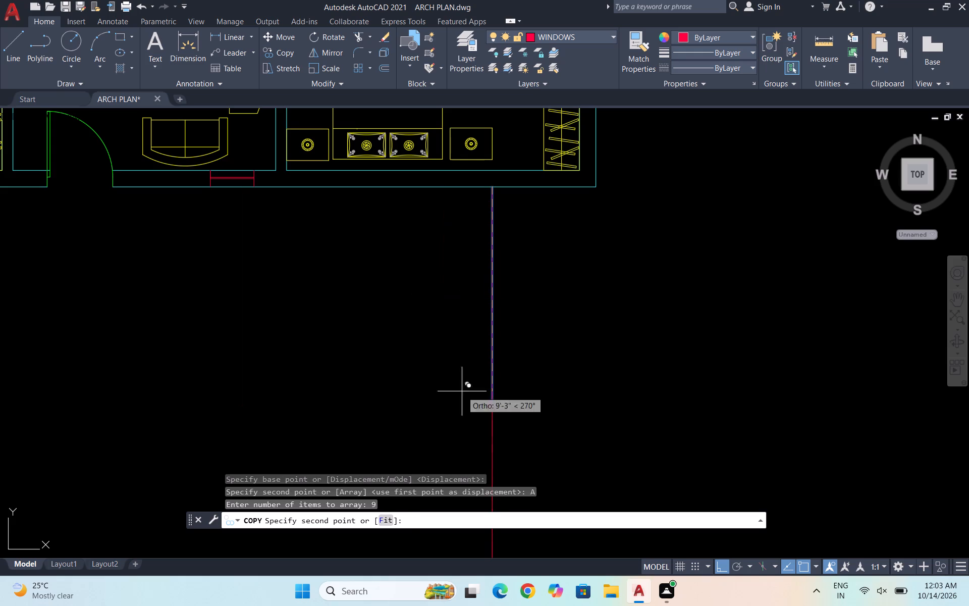
pyautogui.click(386, 521)
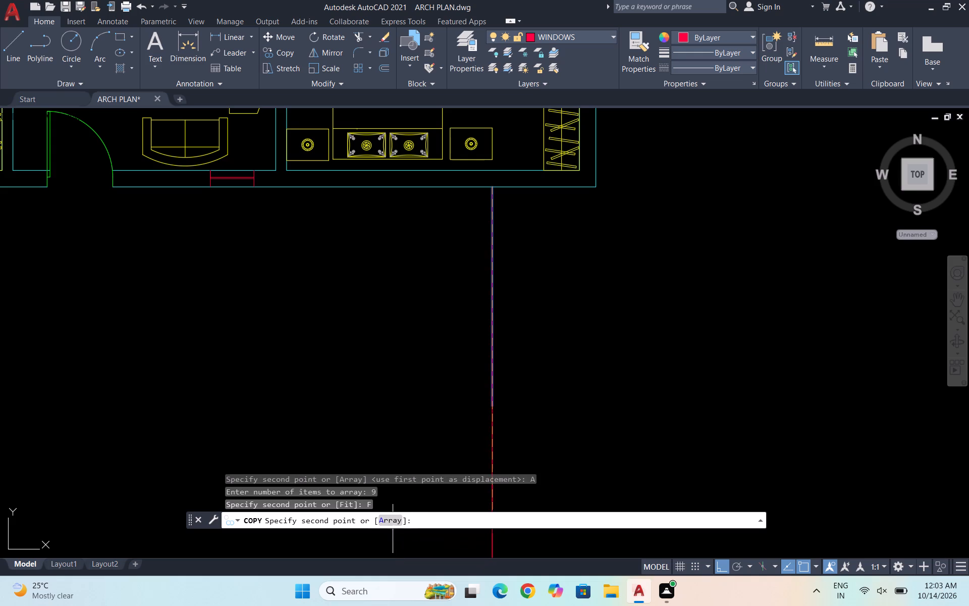
pyautogui.click(278, 290)
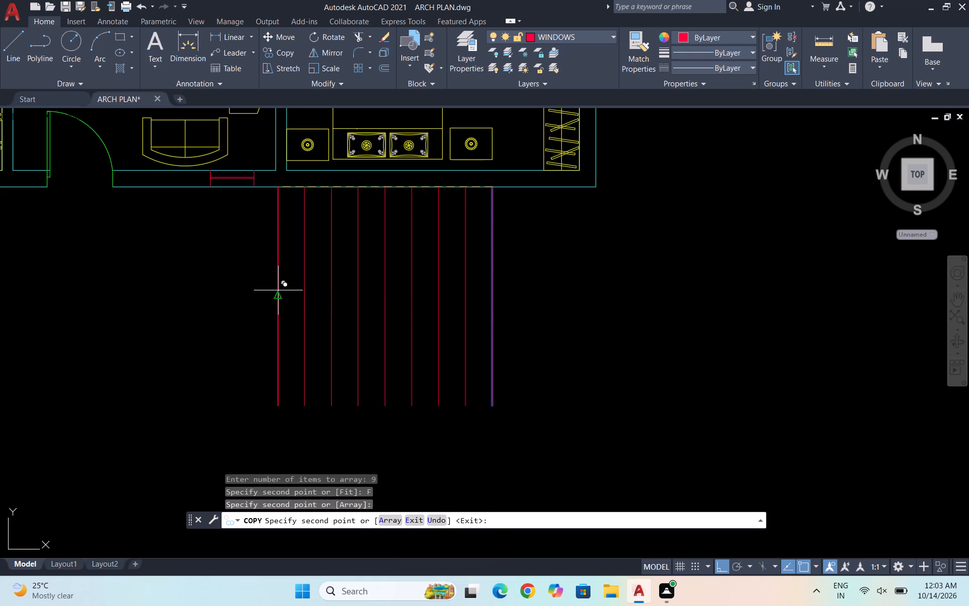
pyautogui.scroll(-3, 293, 292)
pyautogui.press('Escape')
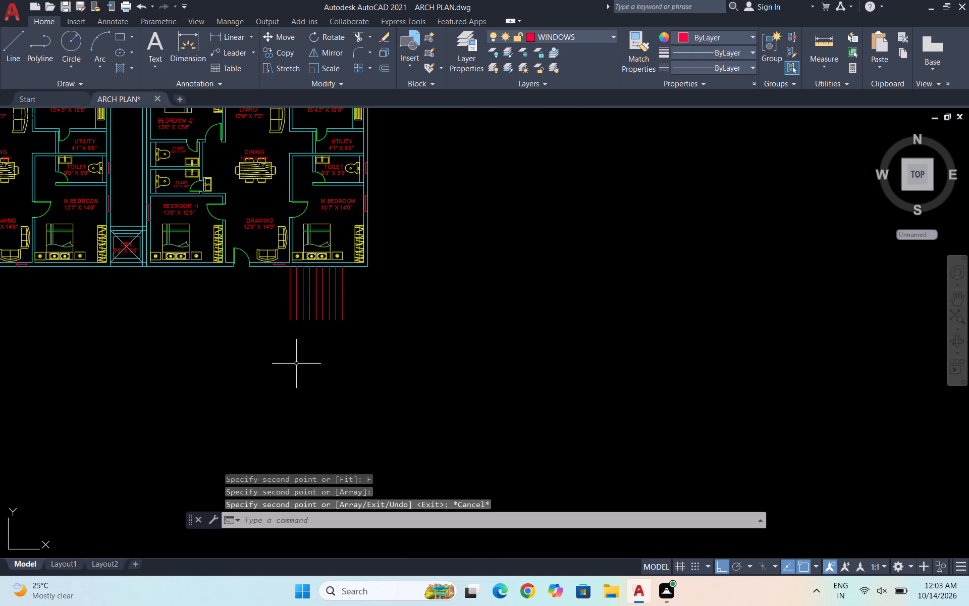
# Draw a horizontal line joining the south ends of the nine vertical lines, from the easternmost to the westernmost.
pyautogui.press('l')
pyautogui.press('Return')
pyautogui.scroll(2, 307, 334)
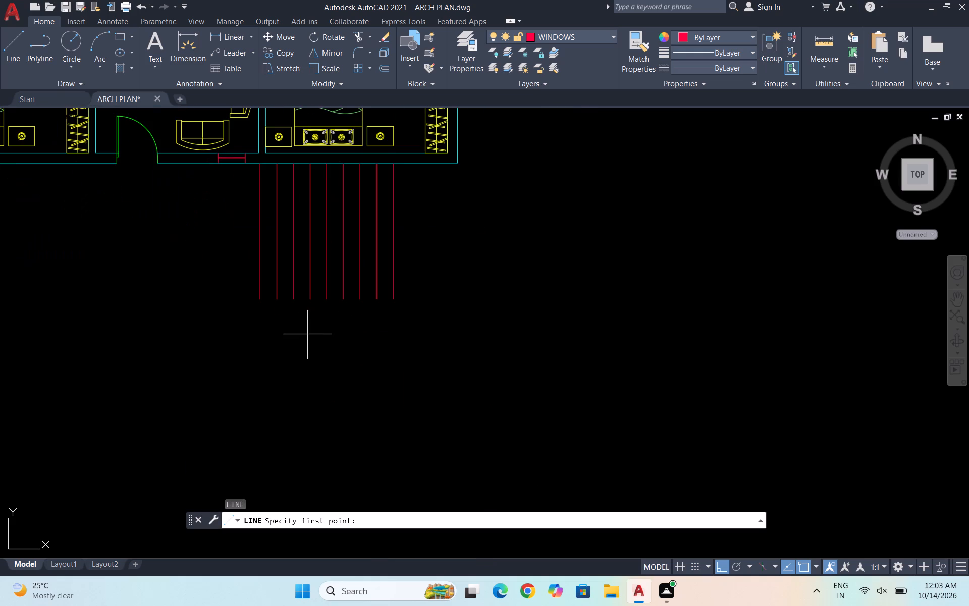
pyautogui.click(398, 300)
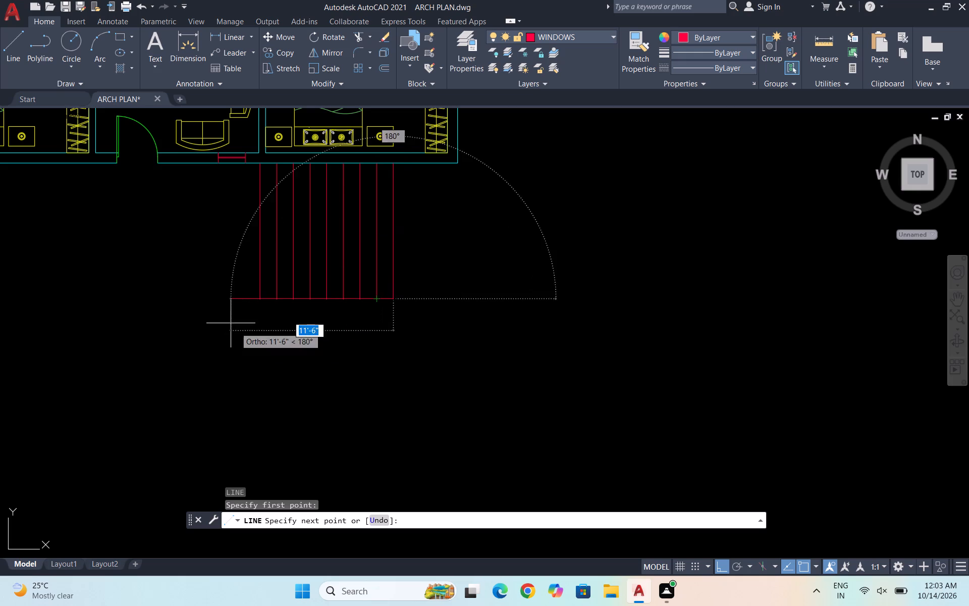
pyautogui.click(259, 305)
pyautogui.press('Escape')
# Offset the horizontal closing line 1' to the south.
pyautogui.scroll(2, 264, 307)
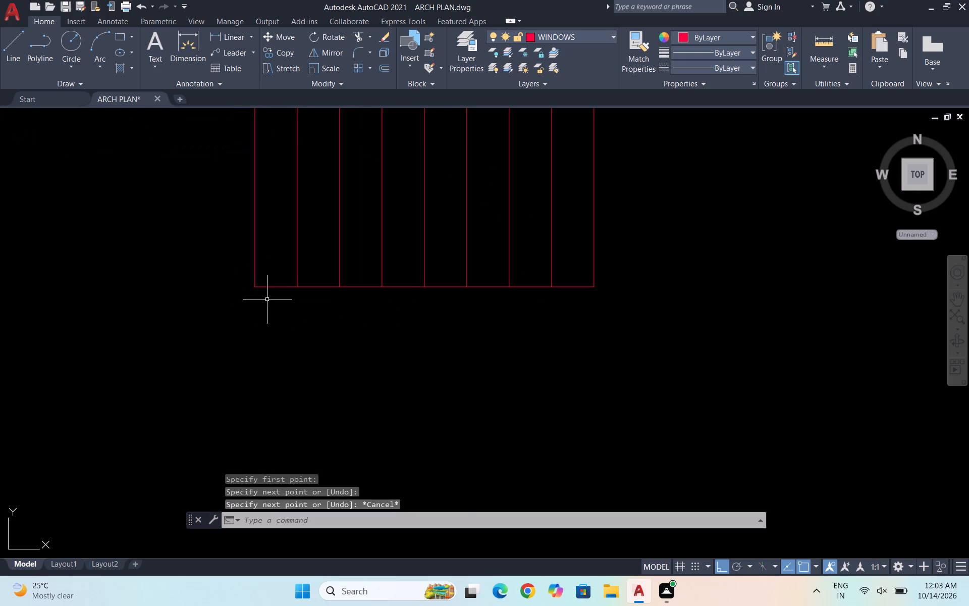
pyautogui.click(270, 299)
pyautogui.click(264, 281)
pyautogui.press('o')
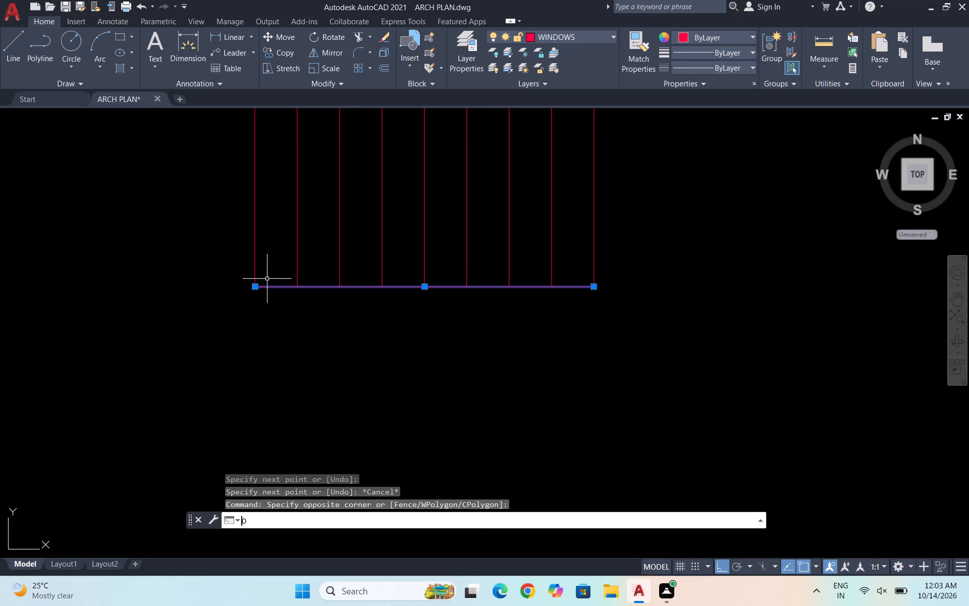
pyautogui.press('Return')
pyautogui.write("1'")
pyautogui.press('Return')
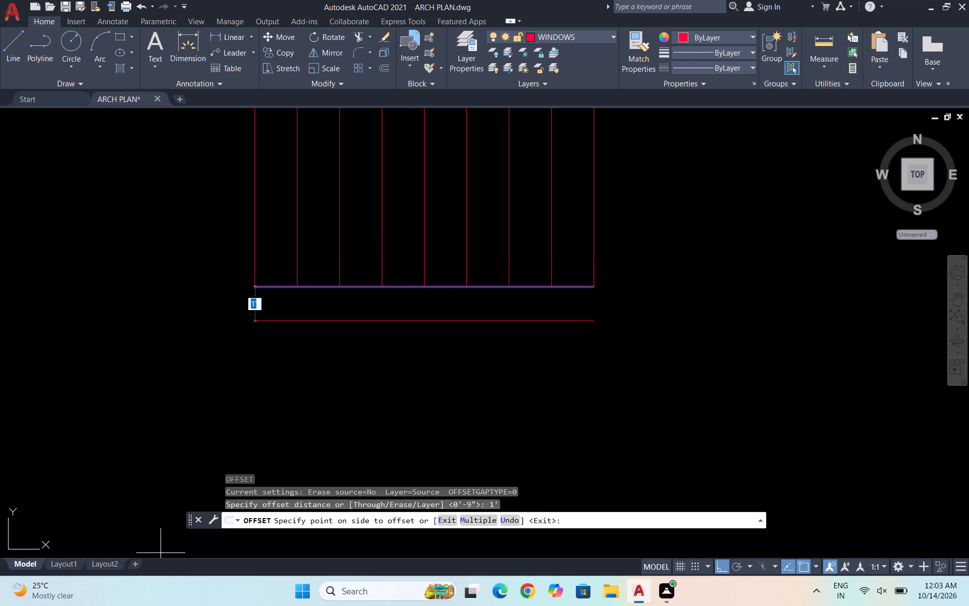
pyautogui.click(181, 527)
pyautogui.scroll(-3, 213, 416)
pyautogui.press('Escape')
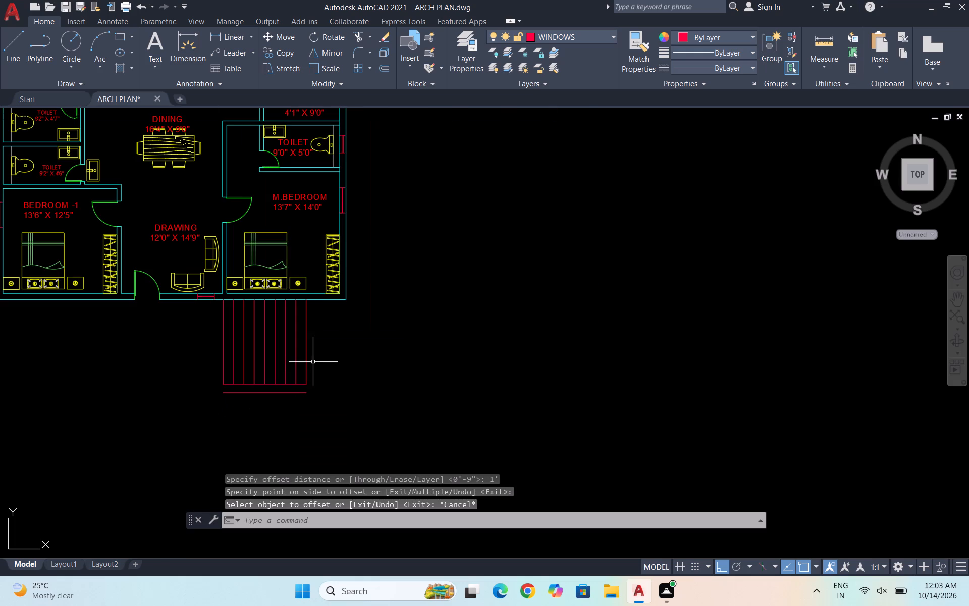
# Copy the nine vertical lines from their northwest top endpoint to the west end of the offset horizontal line.
pyautogui.click(313, 362)
pyautogui.click(196, 364)
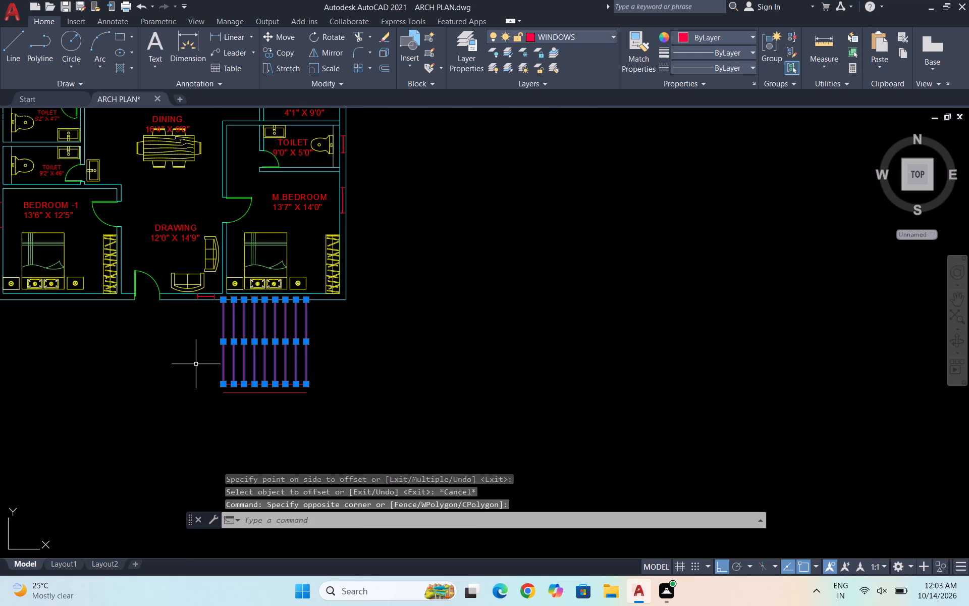
pyautogui.write('CO')
pyautogui.press('Return')
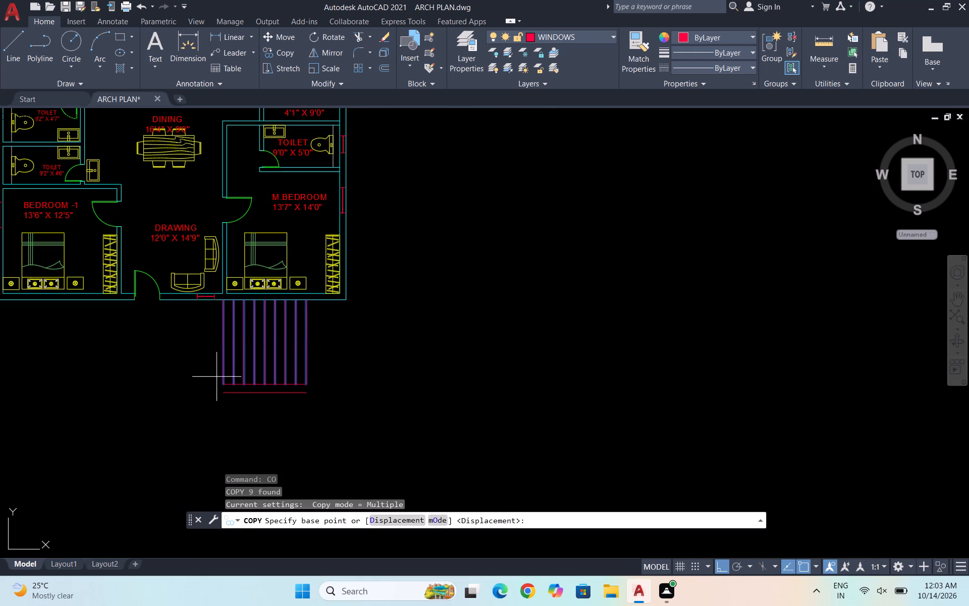
pyautogui.click(223, 302)
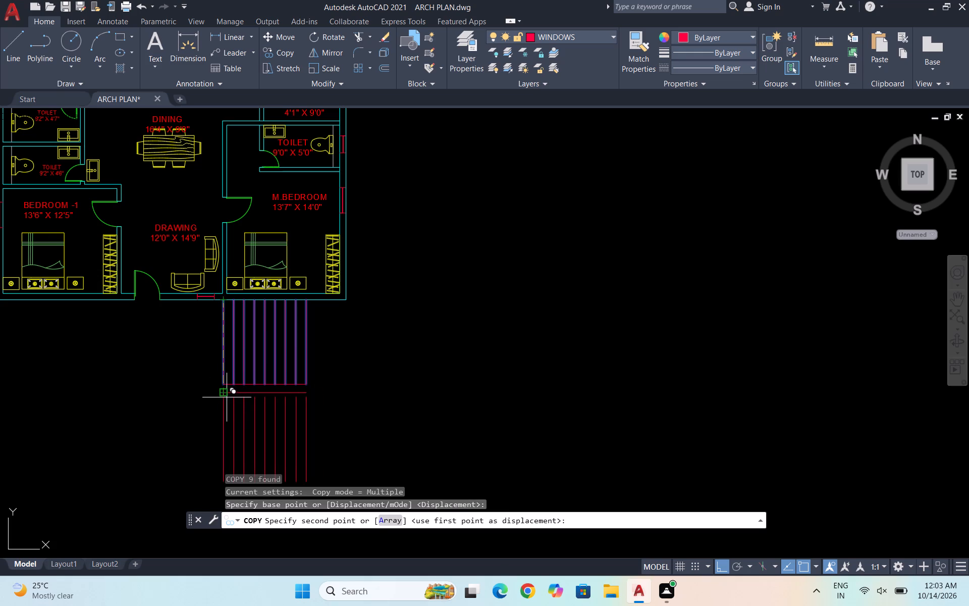
pyautogui.click(225, 395)
pyautogui.press('Escape')
# Draw a horizontal line closing the south ends of the copied vertical lines, from the westernmost to the easternmost.
pyautogui.scroll(-1, 272, 366)
pyautogui.scroll(3, 256, 448)
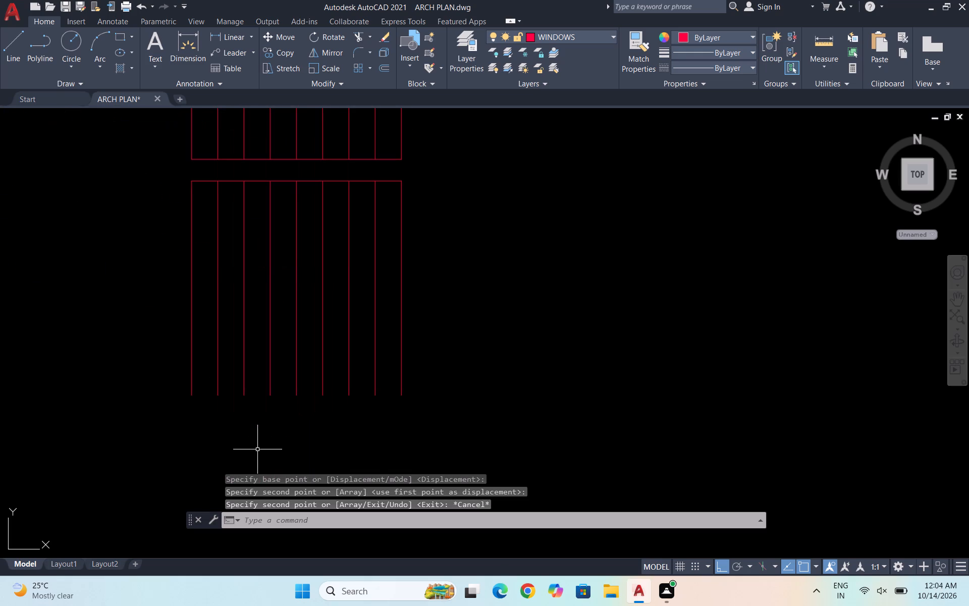
pyautogui.press('l')
pyautogui.press('Return')
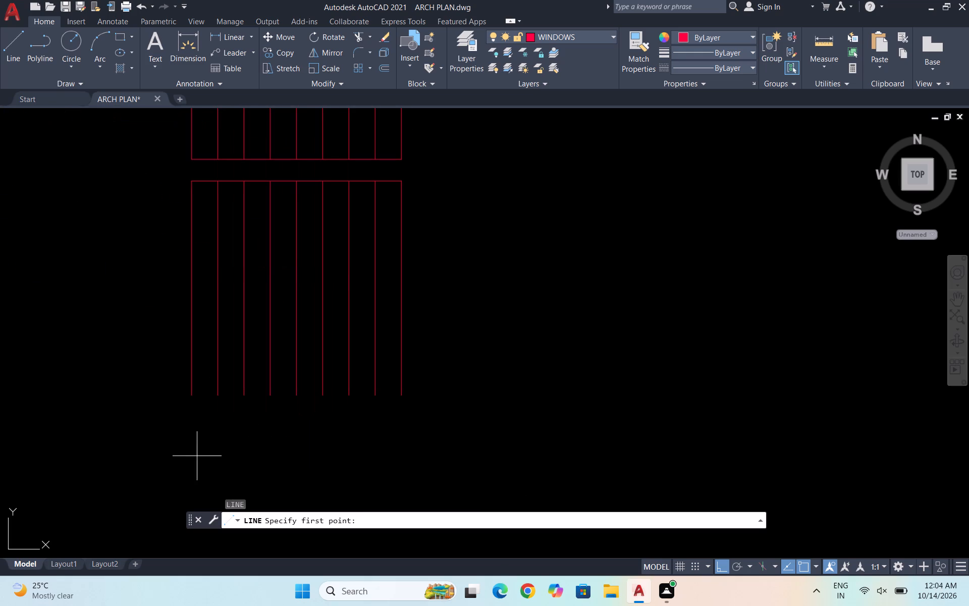
pyautogui.click(191, 399)
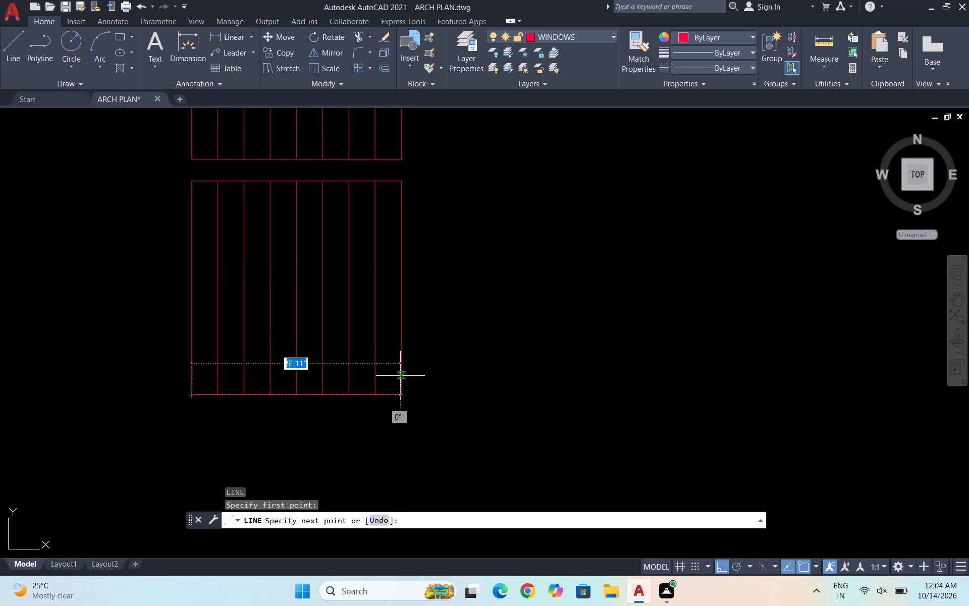
pyautogui.click(402, 394)
pyautogui.press('Escape')
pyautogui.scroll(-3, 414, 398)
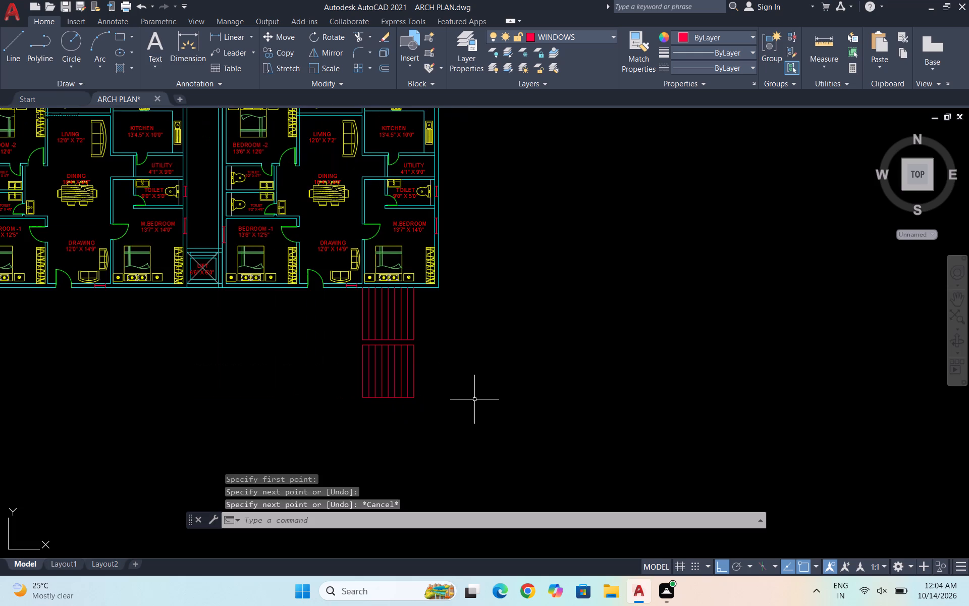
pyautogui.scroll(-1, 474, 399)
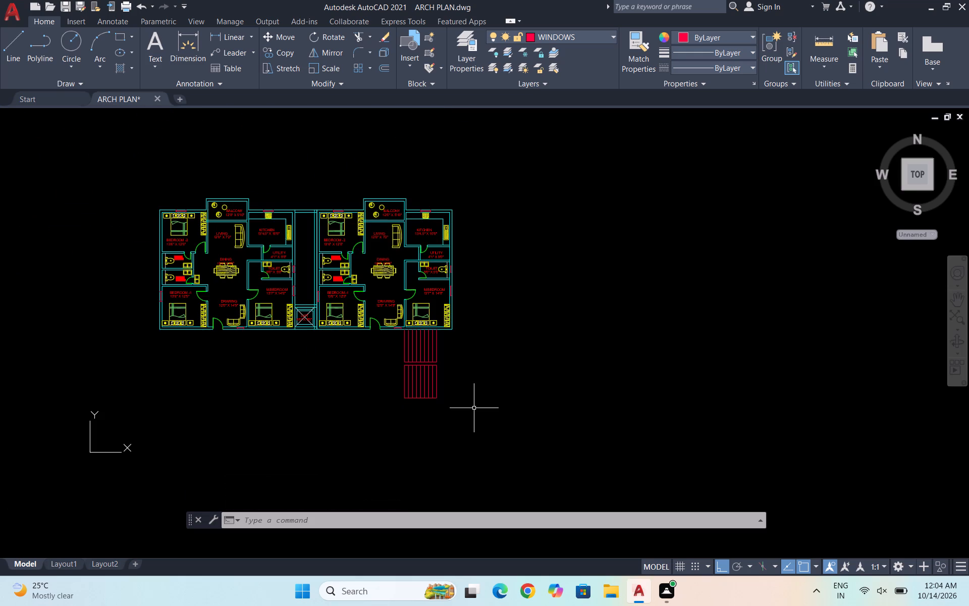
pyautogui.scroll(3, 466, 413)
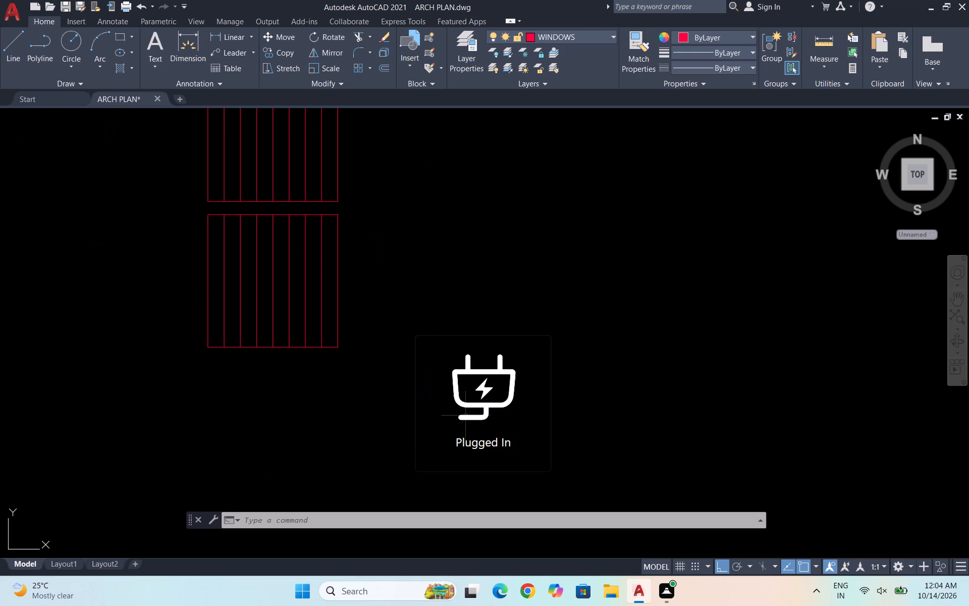
# Extend the westernmost and easternmost lines of the south flight north across the 1' gap to the north flight.
pyautogui.write('EX')
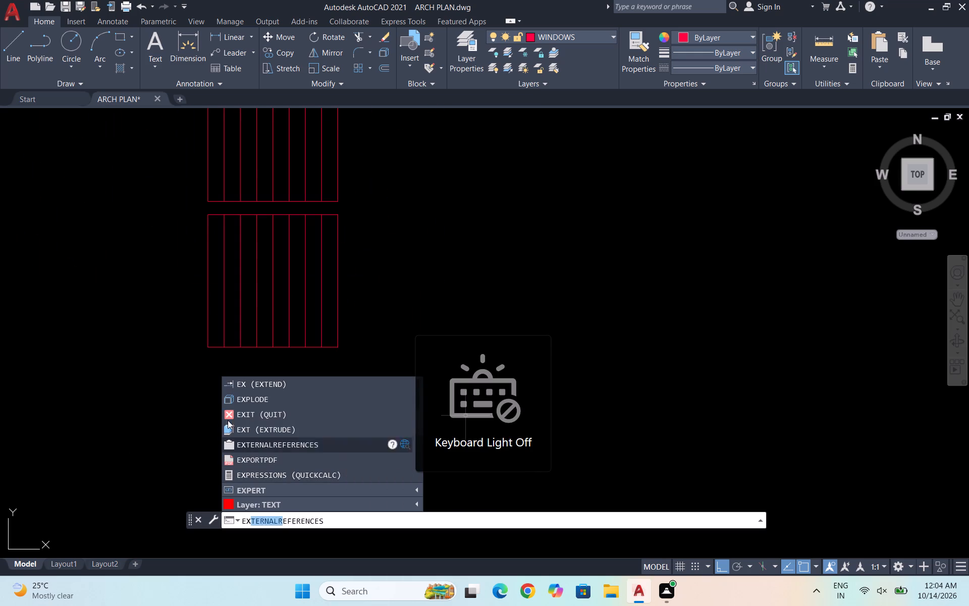
pyautogui.press('Escape')
pyautogui.press('Escape')
pyautogui.write('EX')
pyautogui.press('Return')
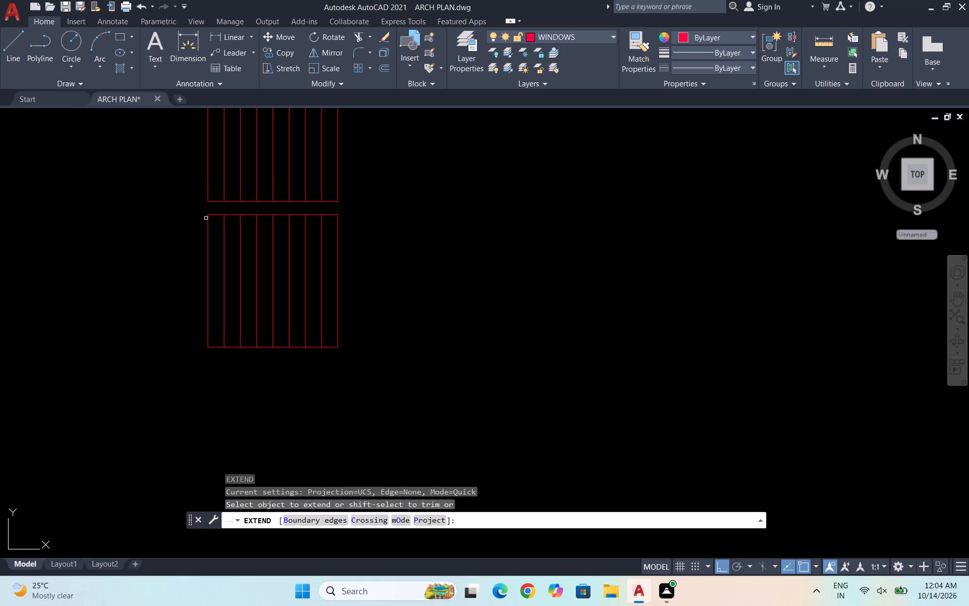
pyautogui.click(207, 227)
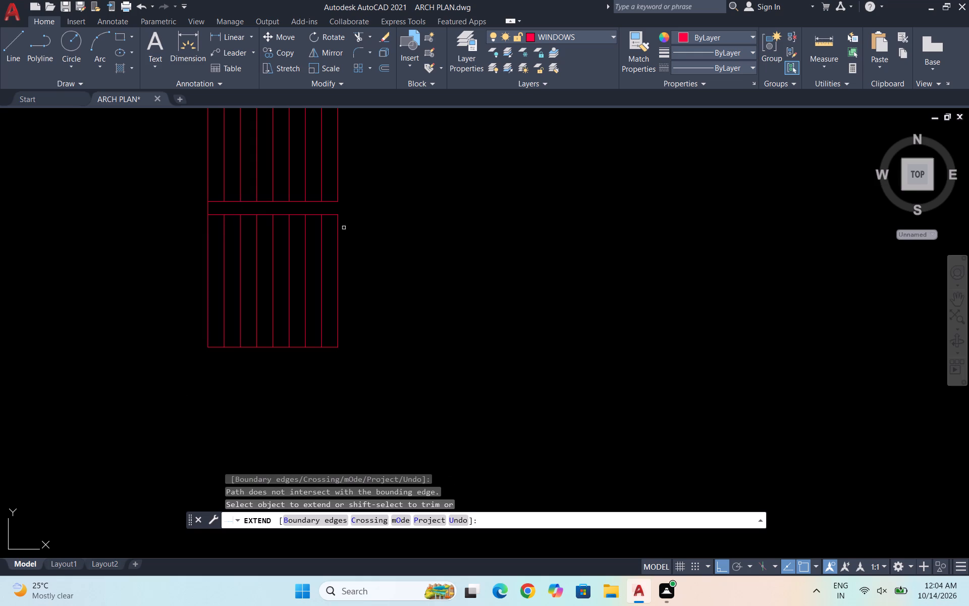
pyautogui.click(338, 220)
pyautogui.scroll(-2, 415, 213)
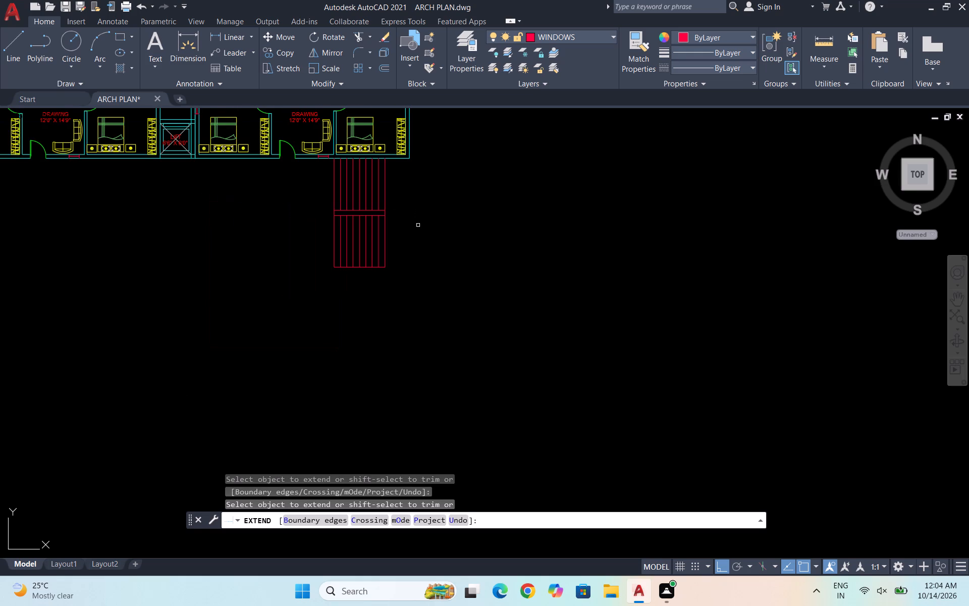
pyautogui.press('Escape')
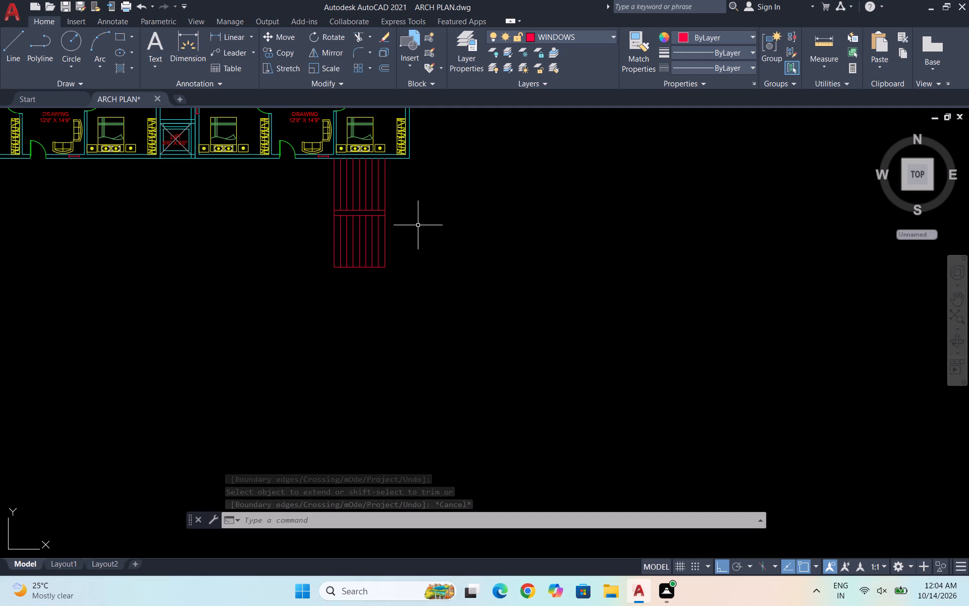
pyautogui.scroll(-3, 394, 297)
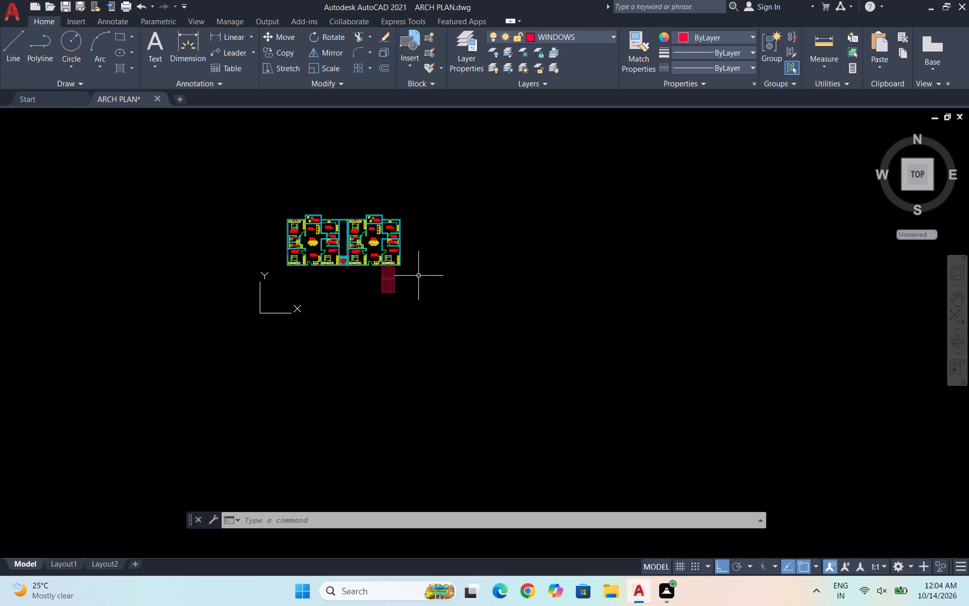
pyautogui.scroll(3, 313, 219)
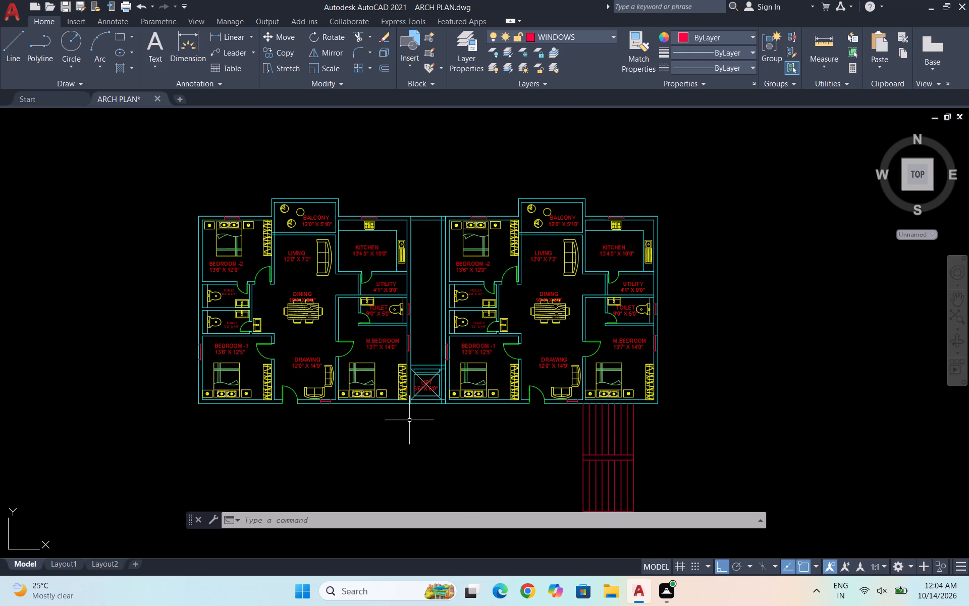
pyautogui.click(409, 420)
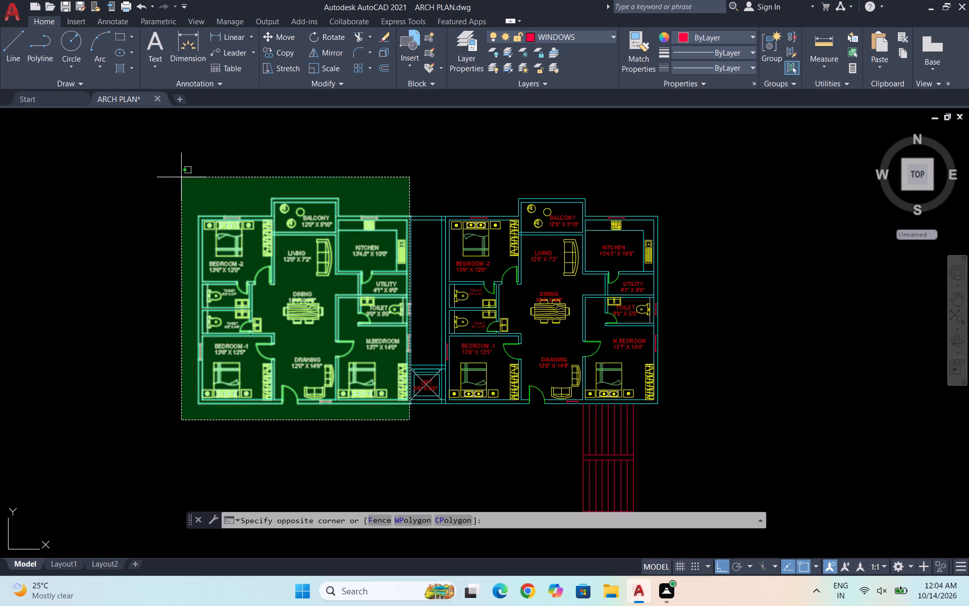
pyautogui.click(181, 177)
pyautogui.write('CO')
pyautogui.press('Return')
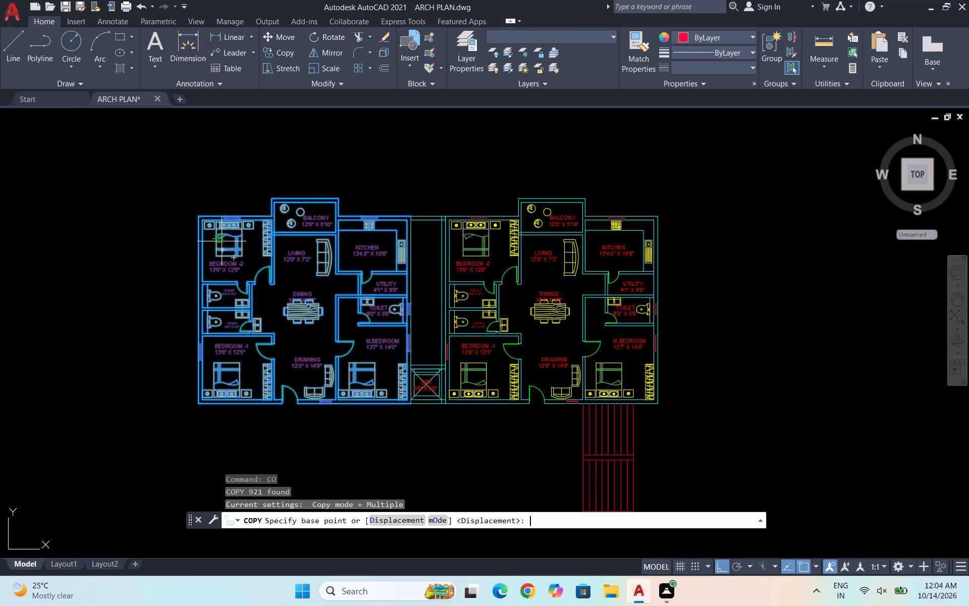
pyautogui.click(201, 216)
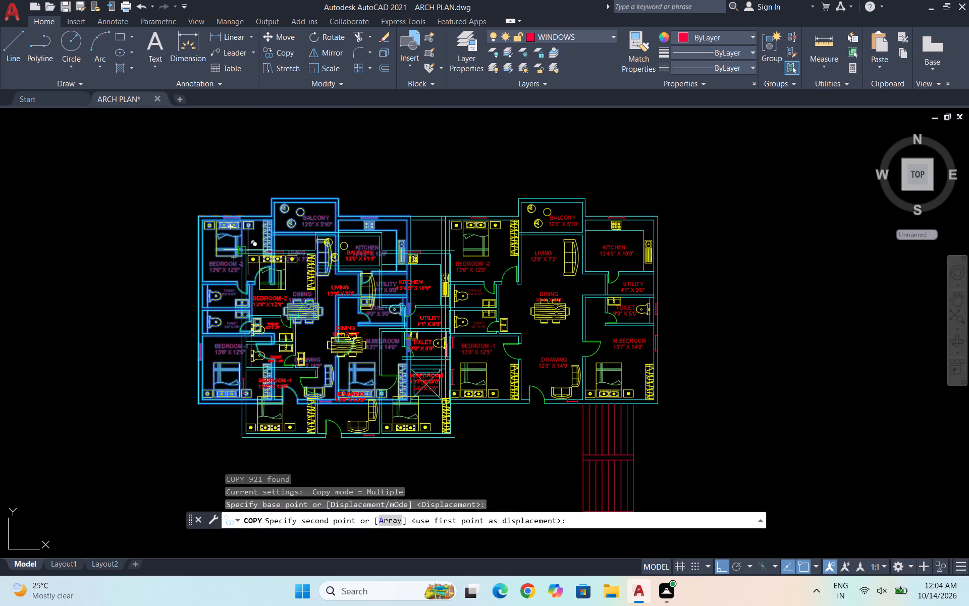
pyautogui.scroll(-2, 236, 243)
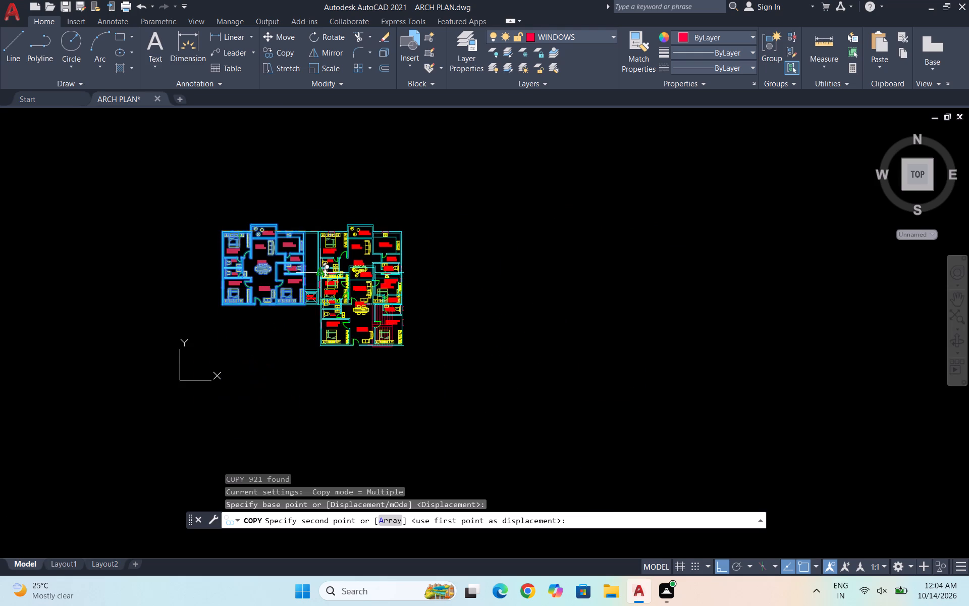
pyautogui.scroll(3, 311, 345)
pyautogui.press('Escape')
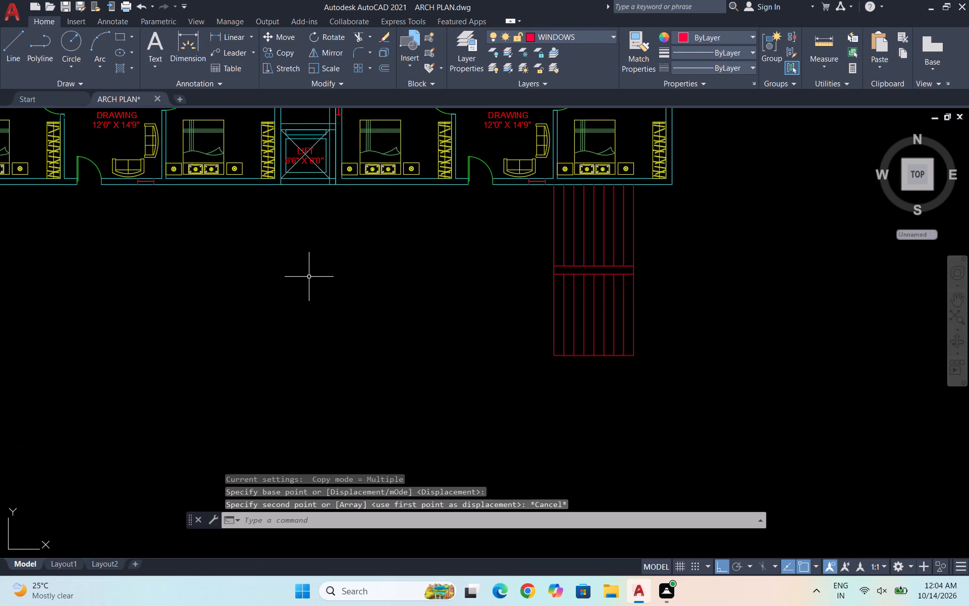
# Draw four vertical construction lines through the south corners of the east unit's west wall beside the lift and its east outer wall.
pyautogui.write('XL')
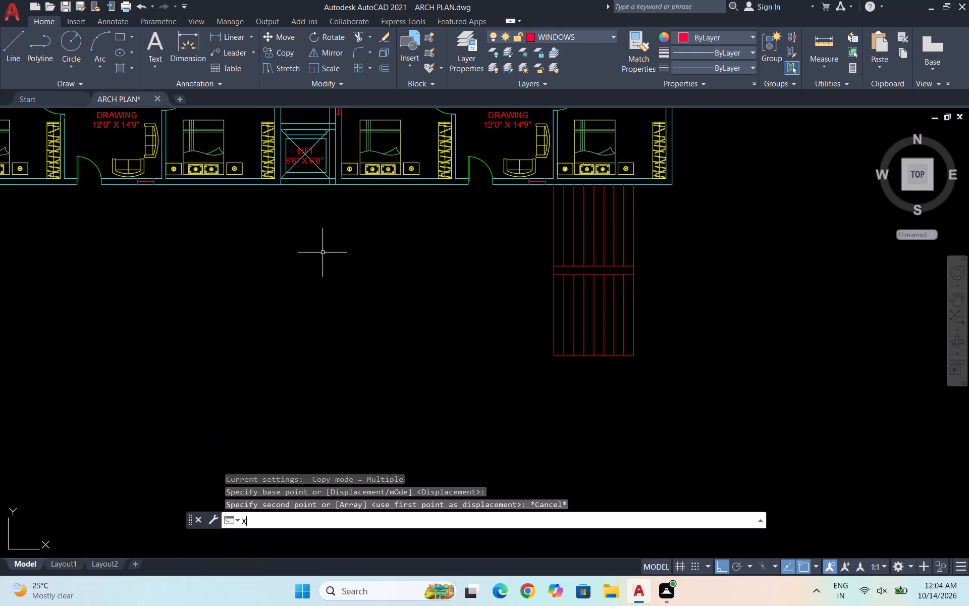
pyautogui.press('Return')
pyautogui.press('v')
pyautogui.press('Return')
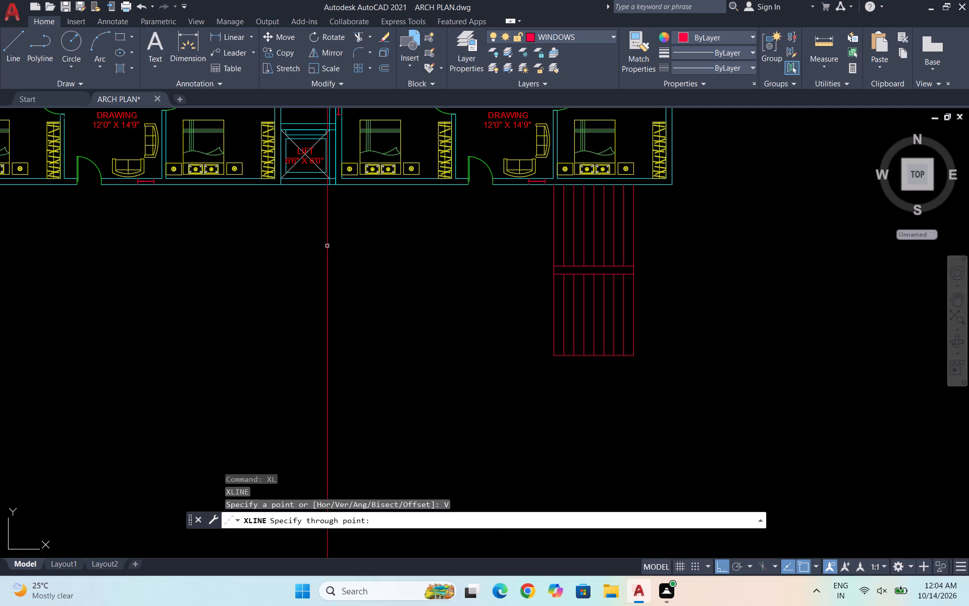
pyautogui.click(330, 186)
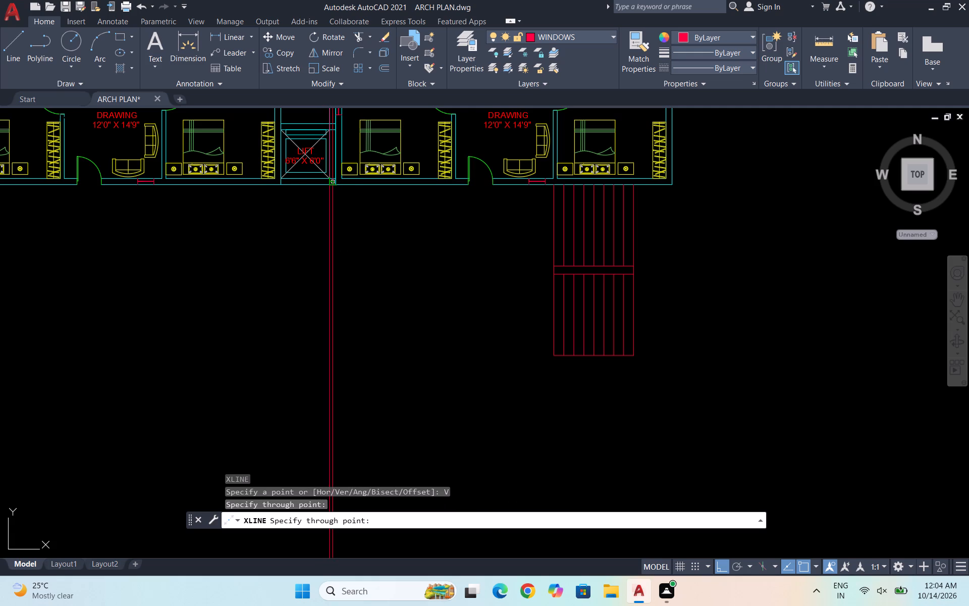
pyautogui.click(337, 183)
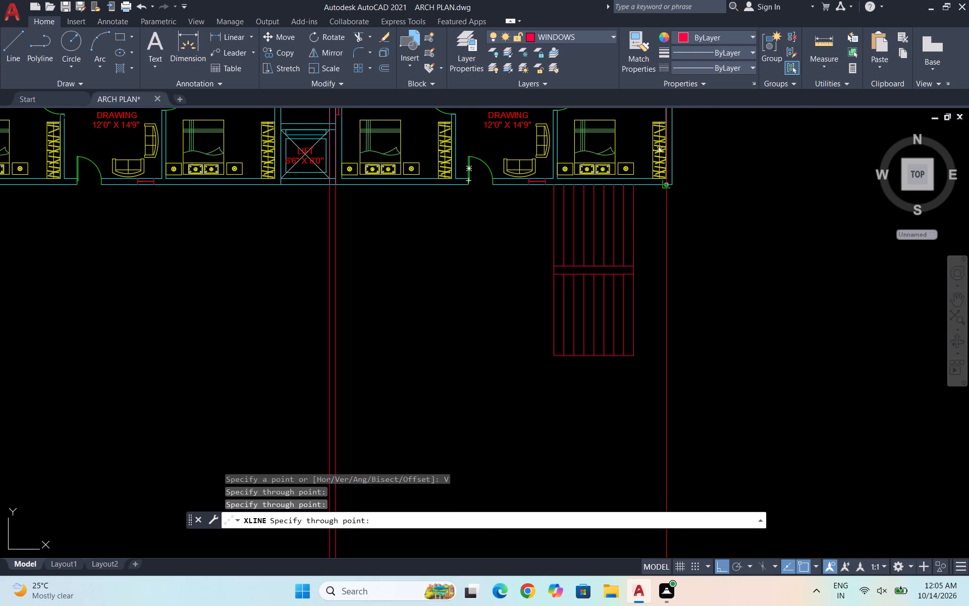
pyautogui.click(664, 178)
pyautogui.click(676, 183)
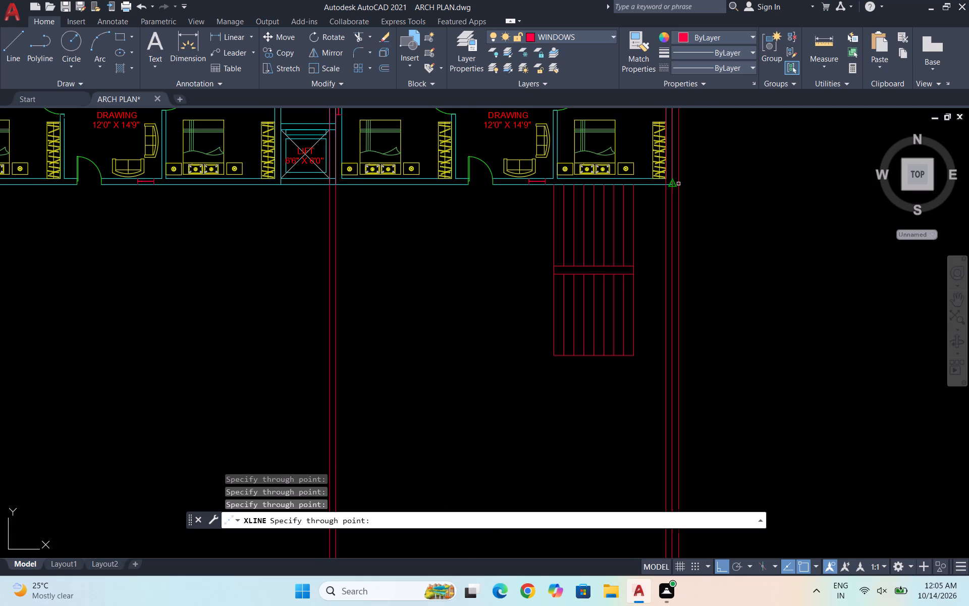
pyautogui.press('Escape')
# Copy the west unit with the lift from its northwest corner to the western construction lines, level with the south end of the flights.
pyautogui.scroll(-1, 622, 214)
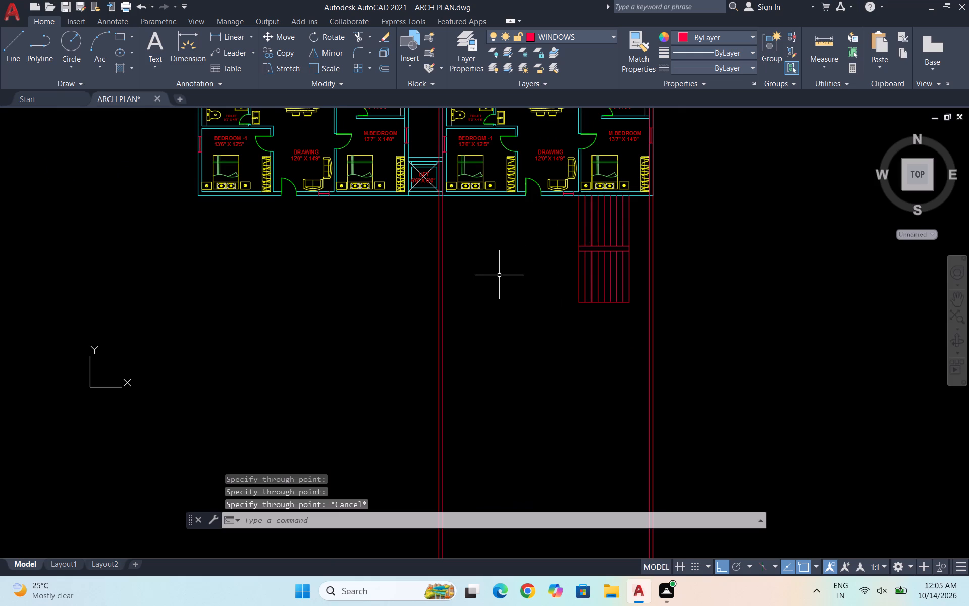
pyautogui.scroll(-1, 368, 292)
pyautogui.scroll(-1, 398, 256)
pyautogui.click(402, 250)
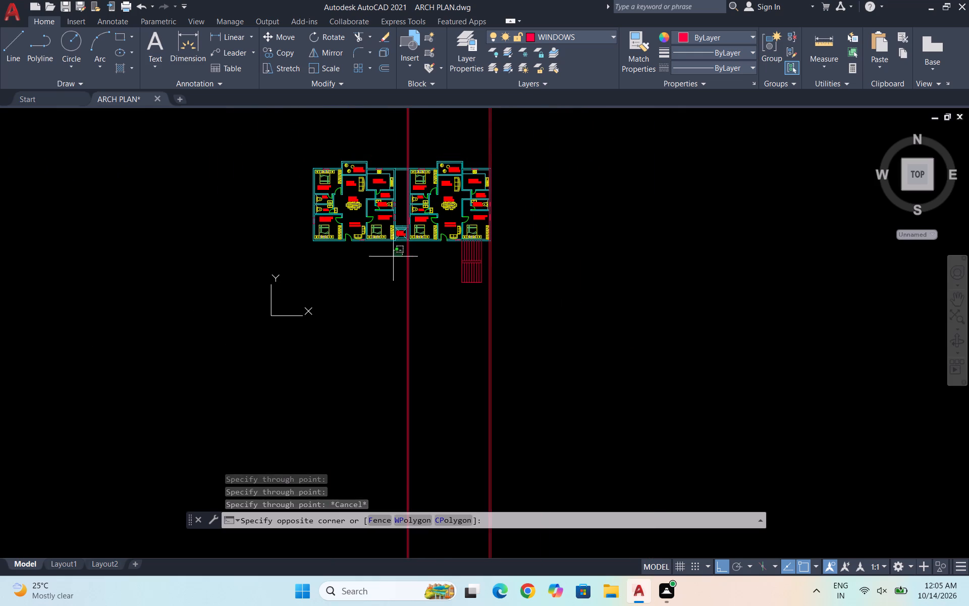
pyautogui.click(281, 146)
pyautogui.write('CO')
pyautogui.press('Return')
pyautogui.scroll(2, 342, 183)
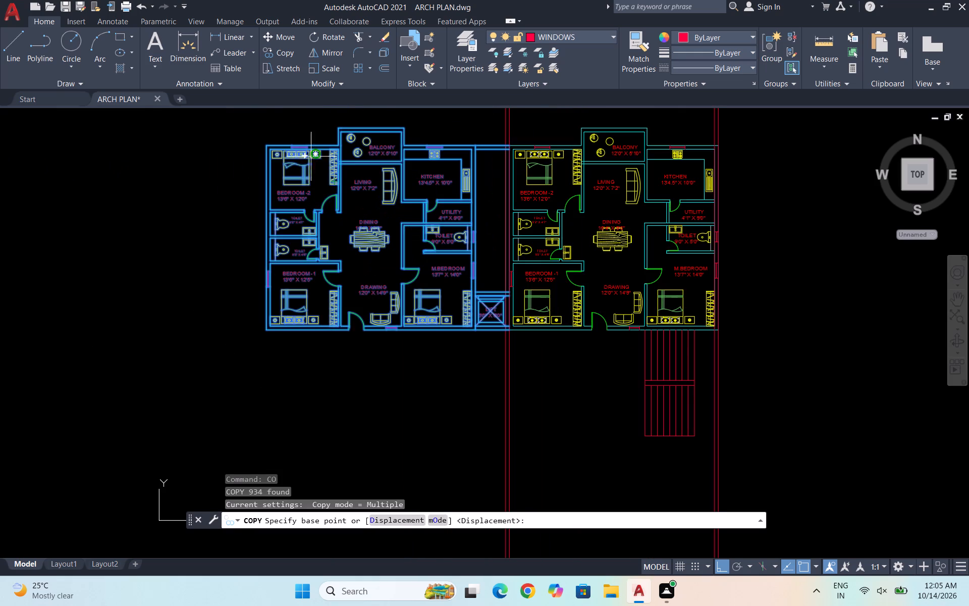
pyautogui.click(270, 142)
pyautogui.scroll(-1, 273, 174)
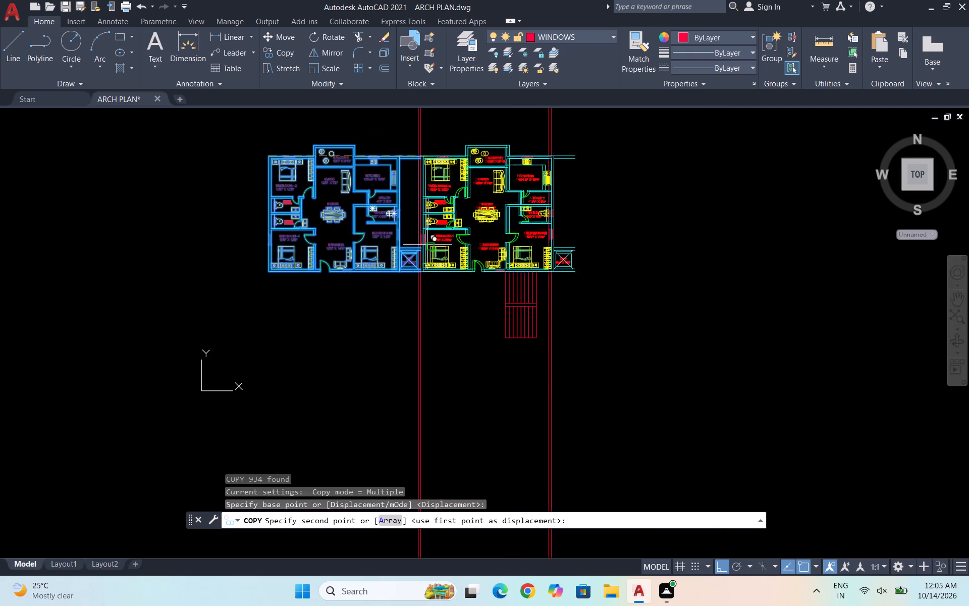
pyautogui.press('F8')
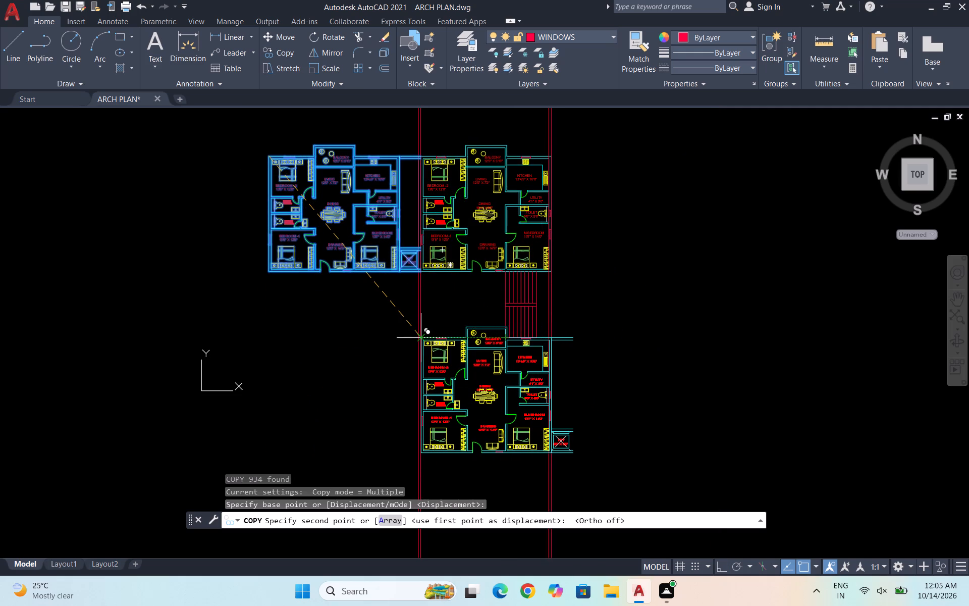
pyautogui.click(422, 341)
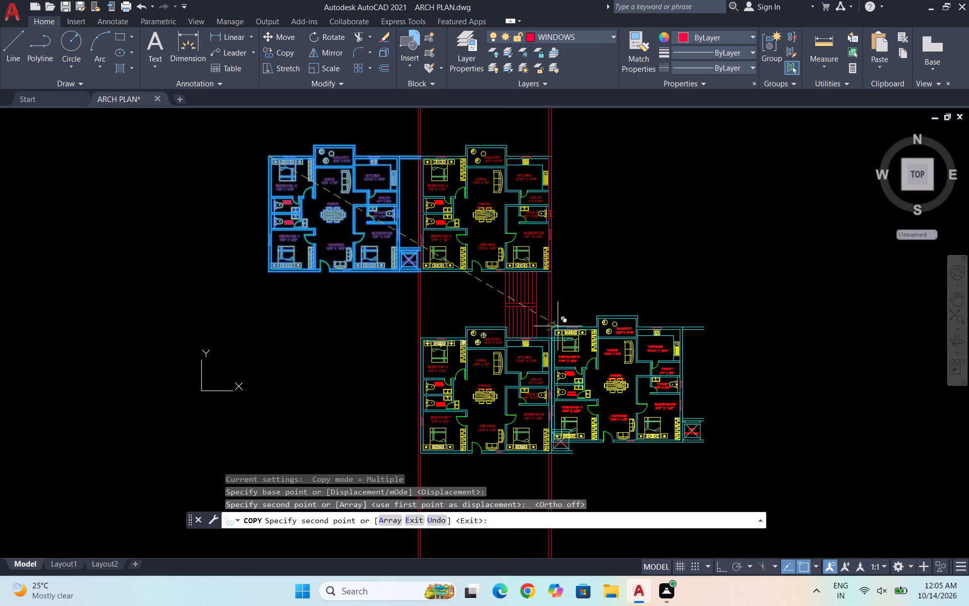
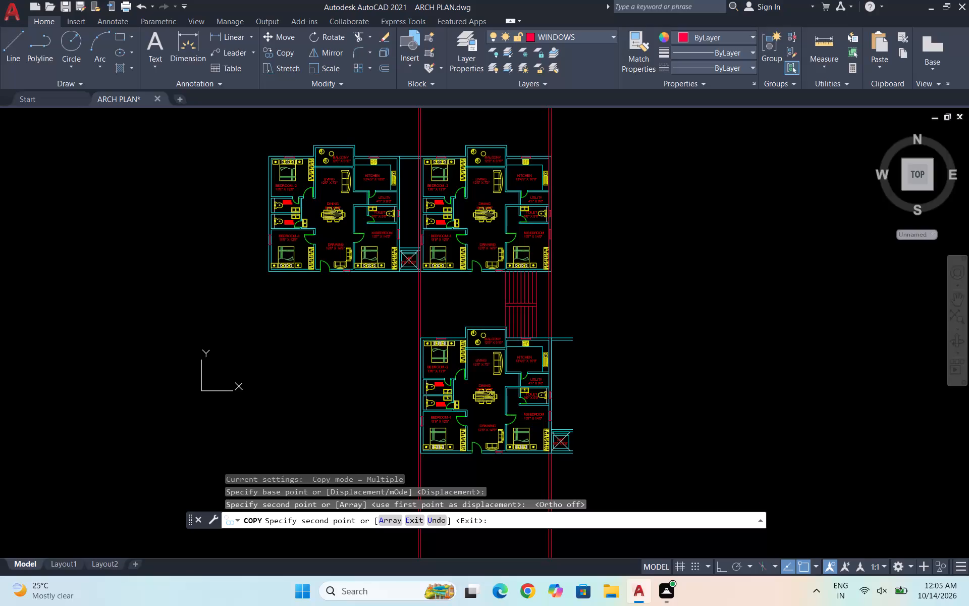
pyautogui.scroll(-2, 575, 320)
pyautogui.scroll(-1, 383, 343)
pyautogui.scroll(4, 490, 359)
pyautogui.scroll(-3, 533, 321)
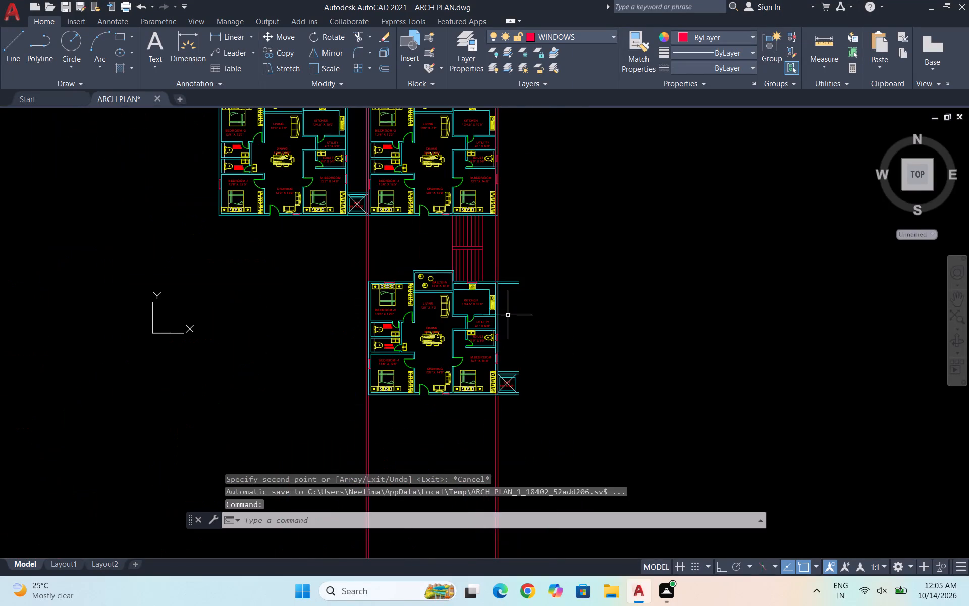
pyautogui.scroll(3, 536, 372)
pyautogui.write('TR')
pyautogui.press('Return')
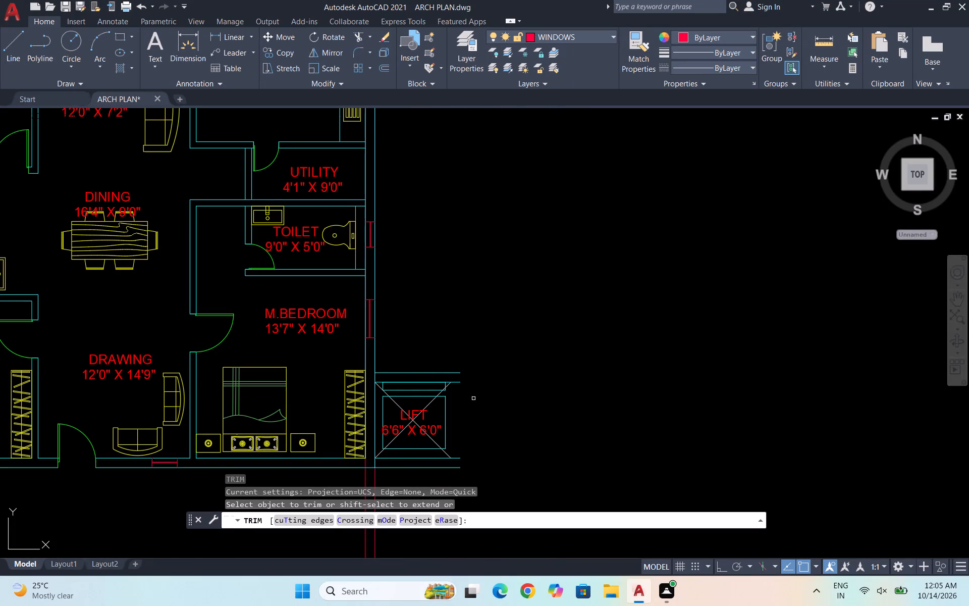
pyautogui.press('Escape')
# Delete the lift and the wall line stubs projecting east from the copied south unit, including the two at its north wall.
pyautogui.moveTo(486, 463); pyautogui.dragTo(453, 463)
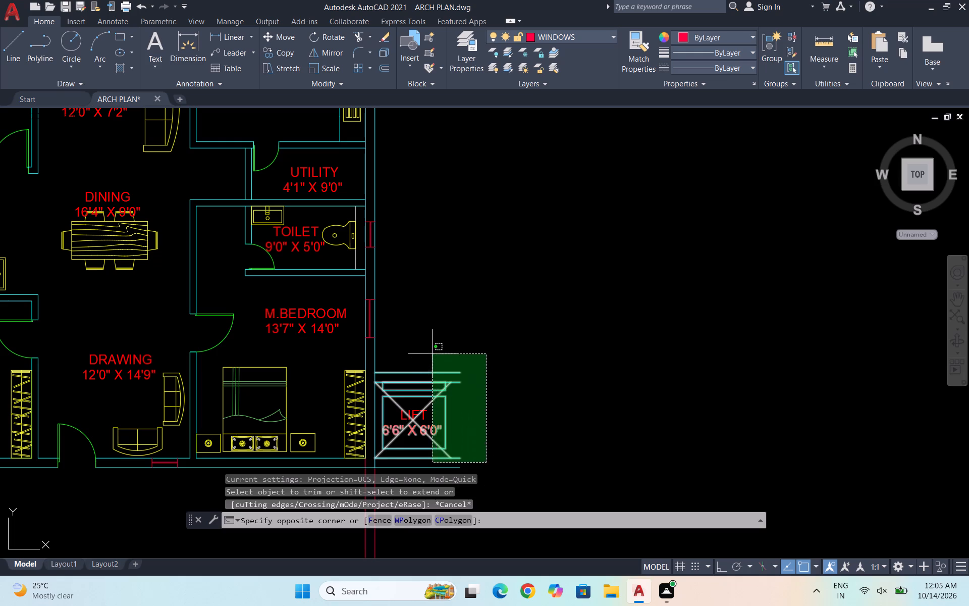
pyautogui.click(431, 352)
pyautogui.scroll(4, 449, 458)
pyautogui.scroll(-4, 480, 322)
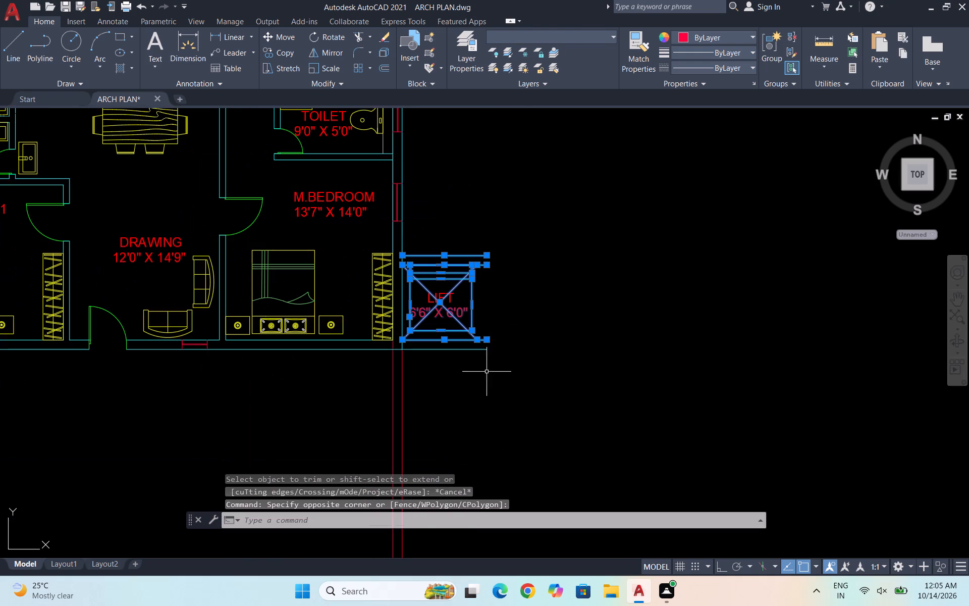
pyautogui.moveTo(487, 372); pyautogui.dragTo(477, 354)
pyautogui.click(456, 308)
pyautogui.scroll(-4, 436, 374)
pyautogui.scroll(3, 462, 322)
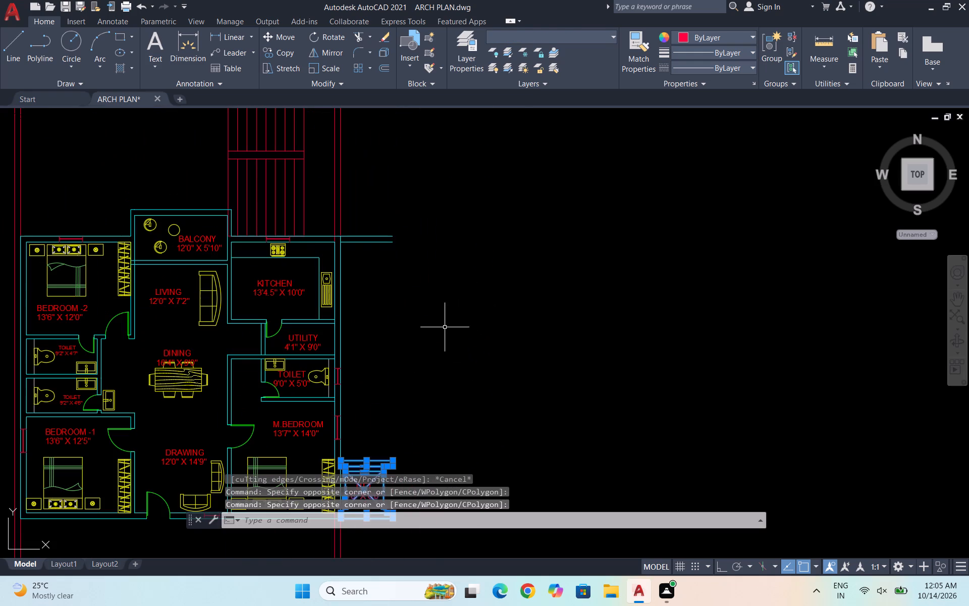
pyautogui.moveTo(408, 257); pyautogui.dragTo(389, 247)
pyautogui.click(375, 226)
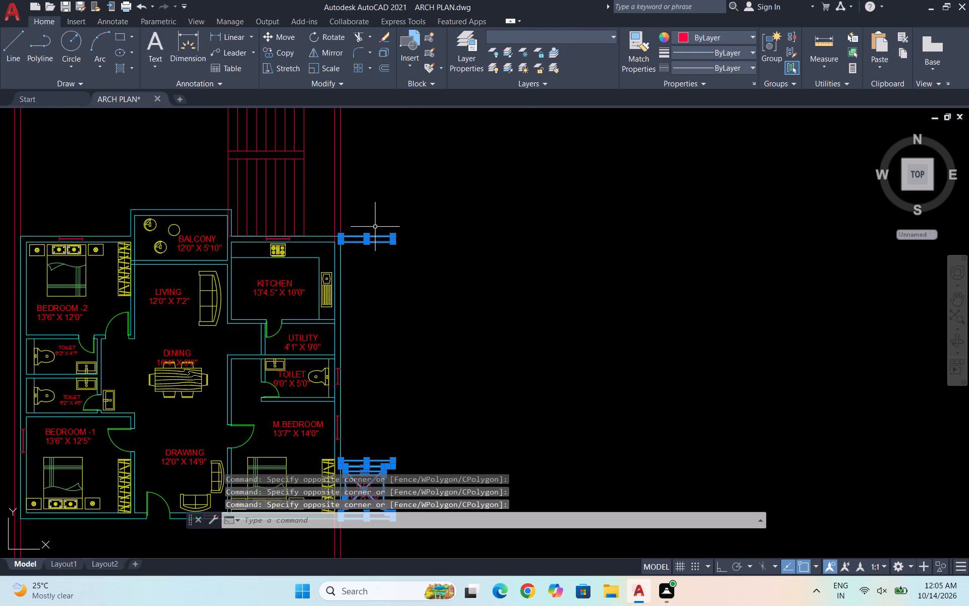
pyautogui.press('Delete')
# Delete the leftover LIFT label east of the copied south unit's master bedroom.
pyautogui.scroll(-2, 391, 254)
pyautogui.scroll(1, 373, 360)
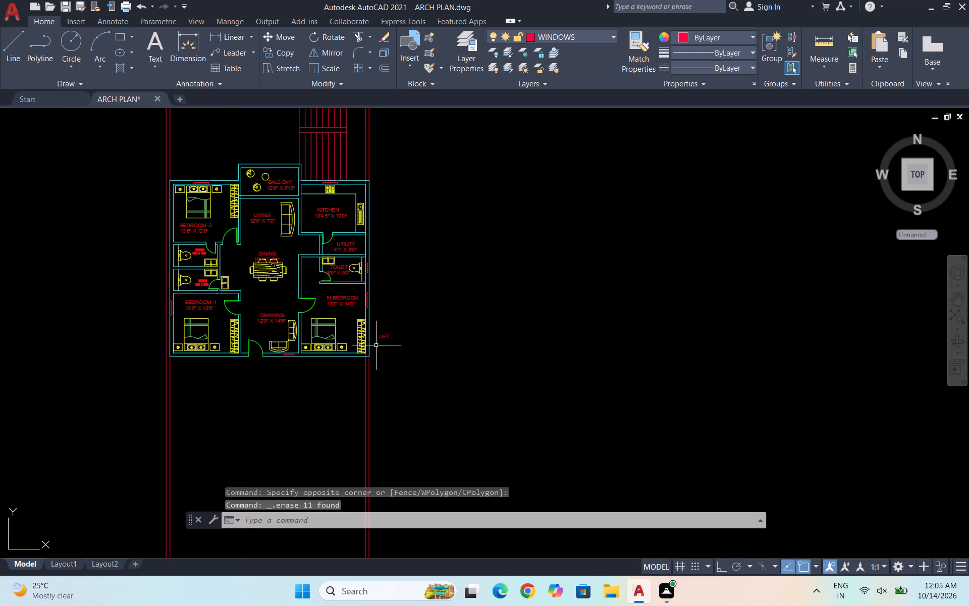
pyautogui.scroll(3, 390, 341)
pyautogui.moveTo(389, 359); pyautogui.dragTo(372, 353)
pyautogui.click(318, 318)
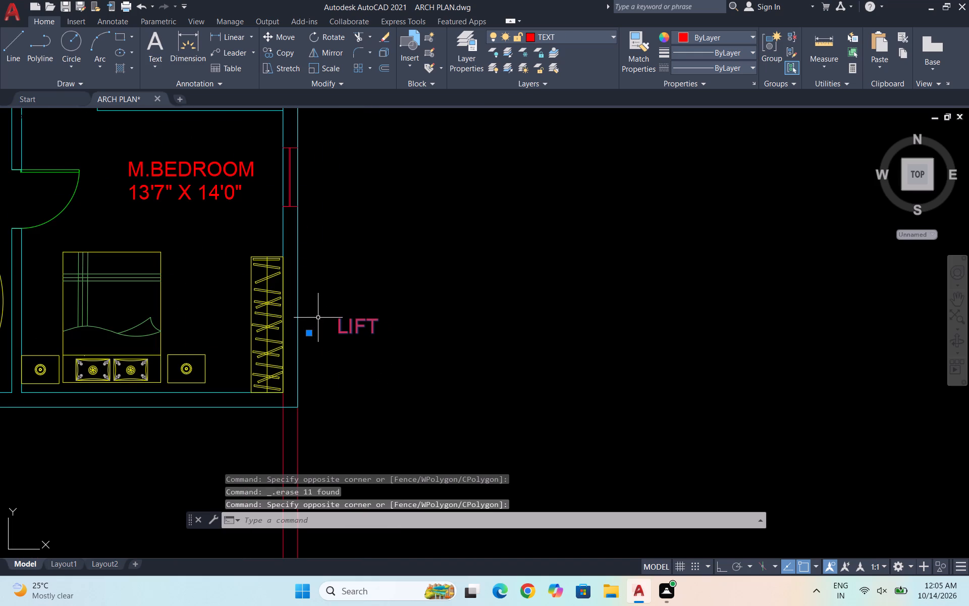
pyautogui.press('Delete')
# Delete the four vertical construction lines running through the copied south unit's west and east outer walls.
pyautogui.scroll(-4, 341, 321)
pyautogui.moveTo(369, 400); pyautogui.dragTo(308, 393)
pyautogui.click(193, 356)
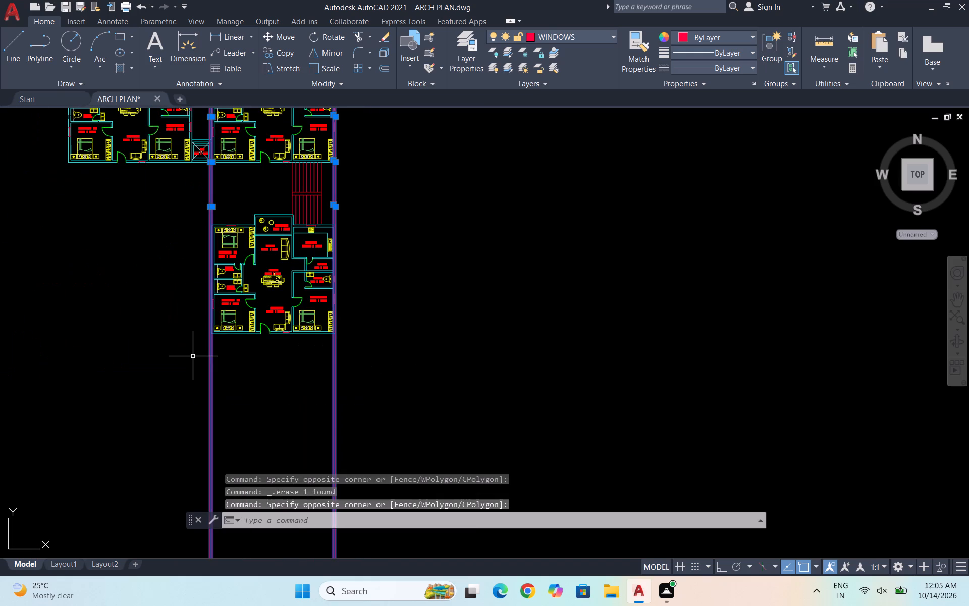
pyautogui.press('Delete')
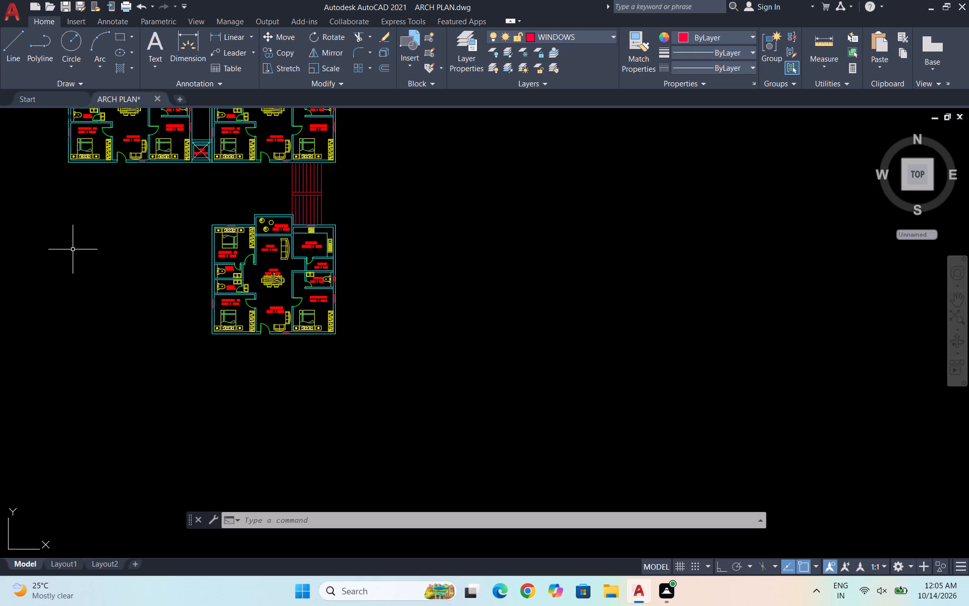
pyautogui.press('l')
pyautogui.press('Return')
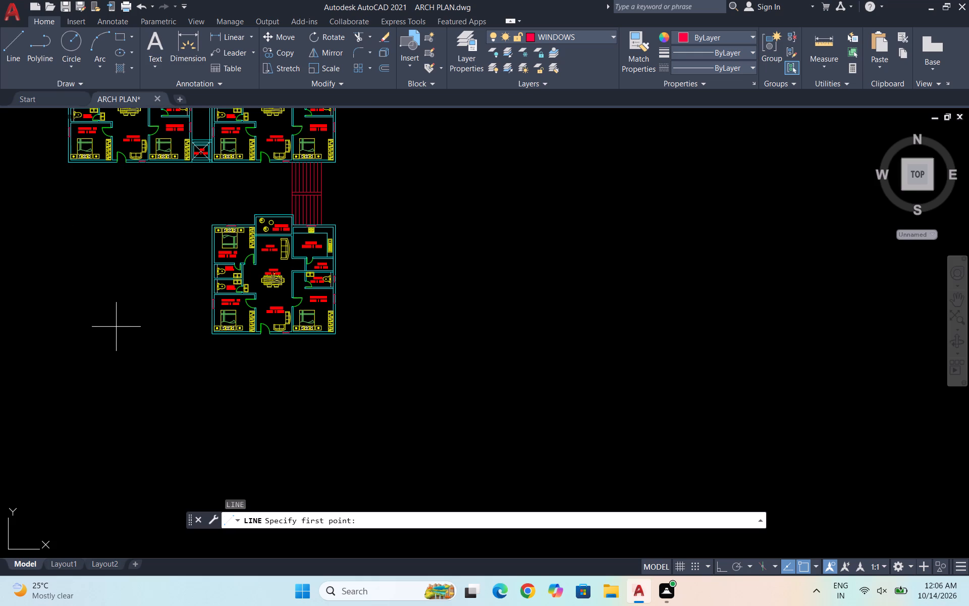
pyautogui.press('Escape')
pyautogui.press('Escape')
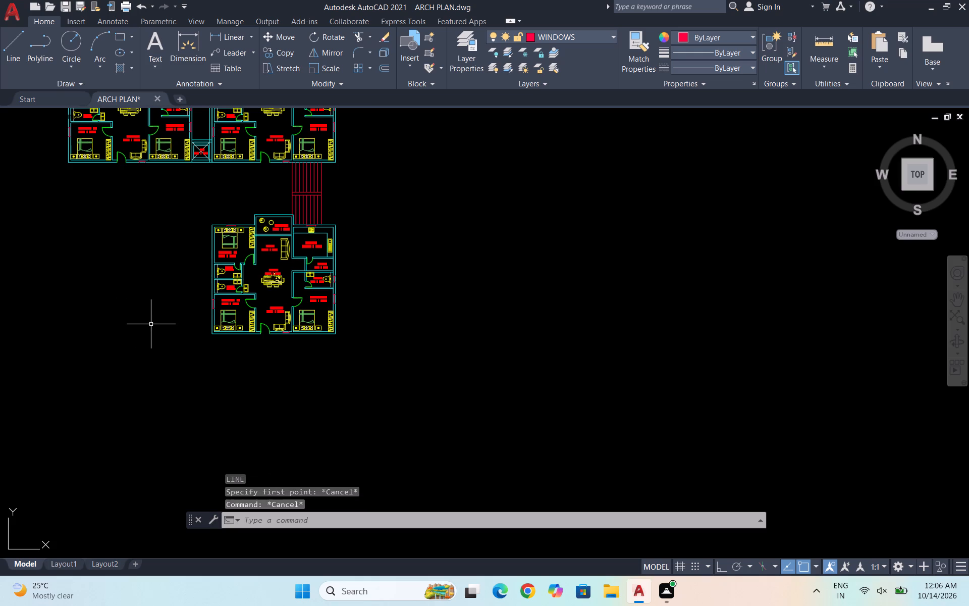
# Draw two horizontal construction lines through the outer and inner southwest corners of the copied south unit.
pyautogui.write('XL')
pyautogui.press('Return')
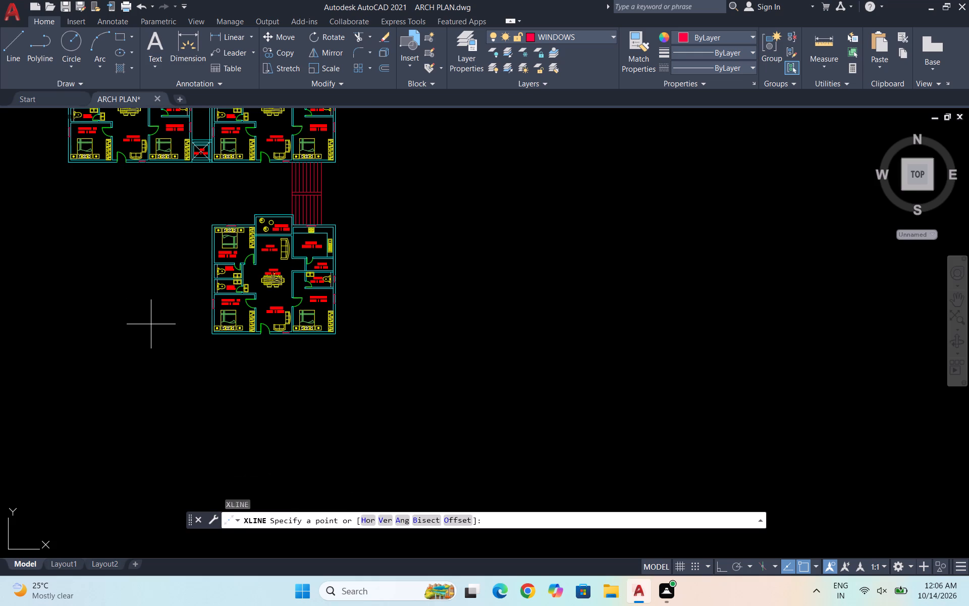
pyautogui.press('h')
pyautogui.press('Return')
pyautogui.scroll(1, 170, 332)
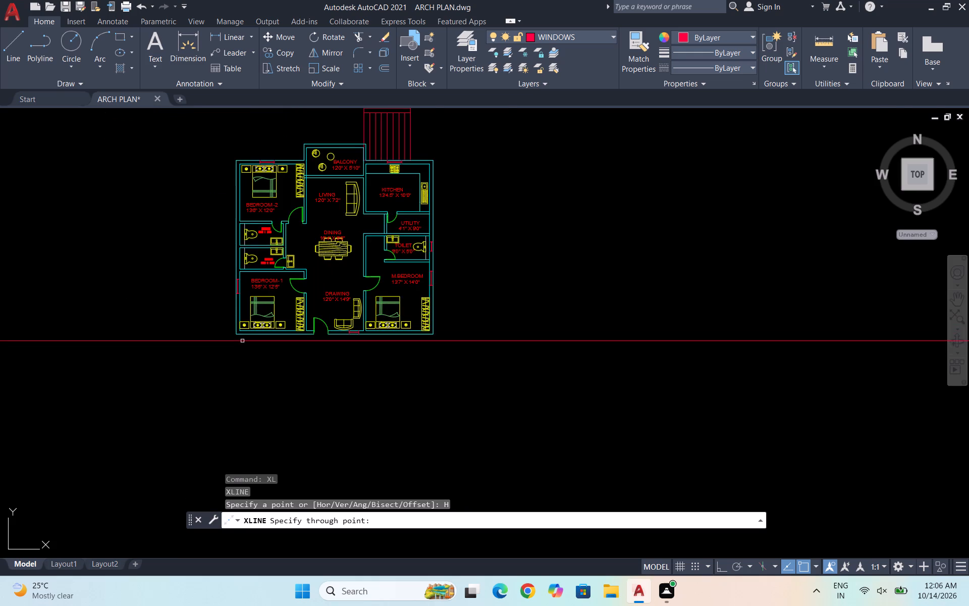
pyautogui.scroll(4, 240, 334)
pyautogui.click(212, 340)
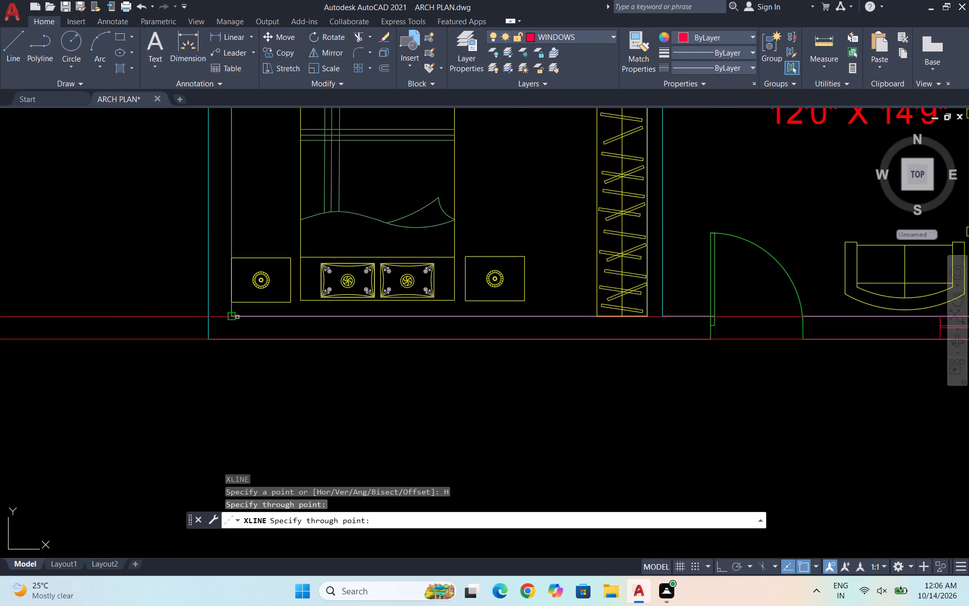
pyautogui.click(235, 316)
pyautogui.scroll(-4, 255, 343)
pyautogui.scroll(-3, 321, 322)
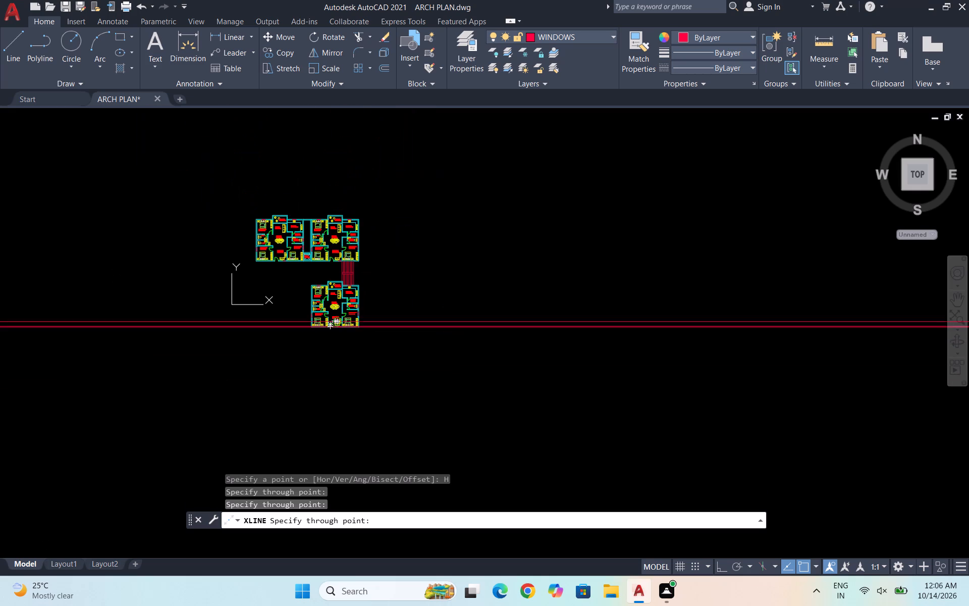
pyautogui.press('Escape')
# Draw four vertical construction lines through both faces of the northwest unit's west outer wall and its wall between BEDROOM -1 and DRAWING.
pyautogui.write('XL')
pyautogui.press('Return')
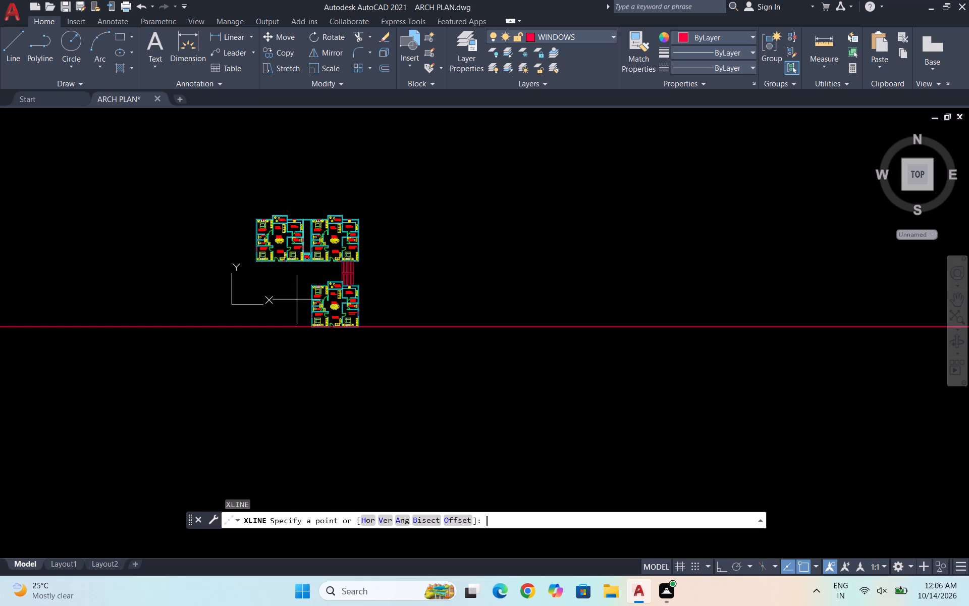
pyautogui.press('v')
pyautogui.press('Return')
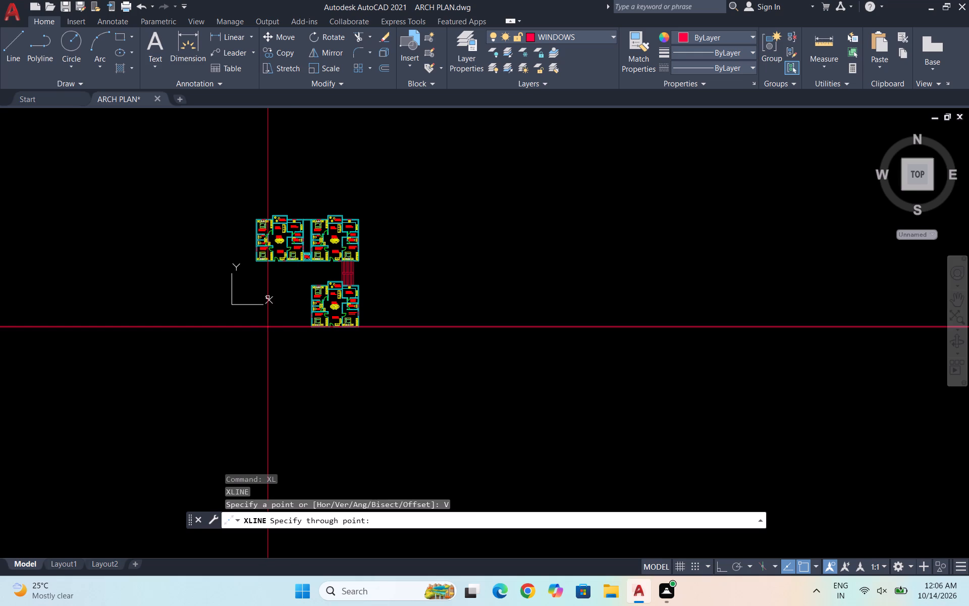
pyautogui.scroll(3, 261, 282)
pyautogui.scroll(3, 238, 208)
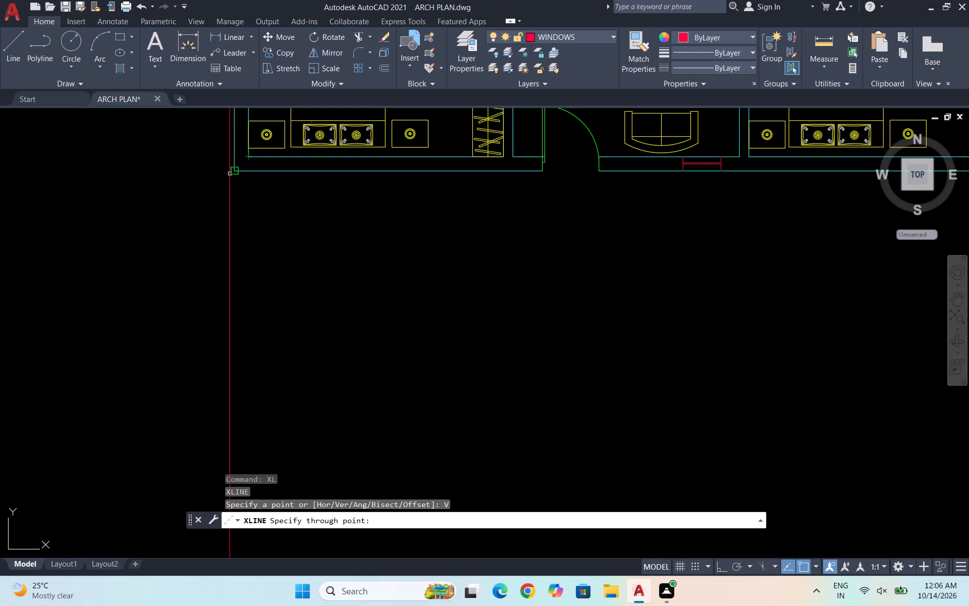
pyautogui.click(232, 172)
pyautogui.click(247, 156)
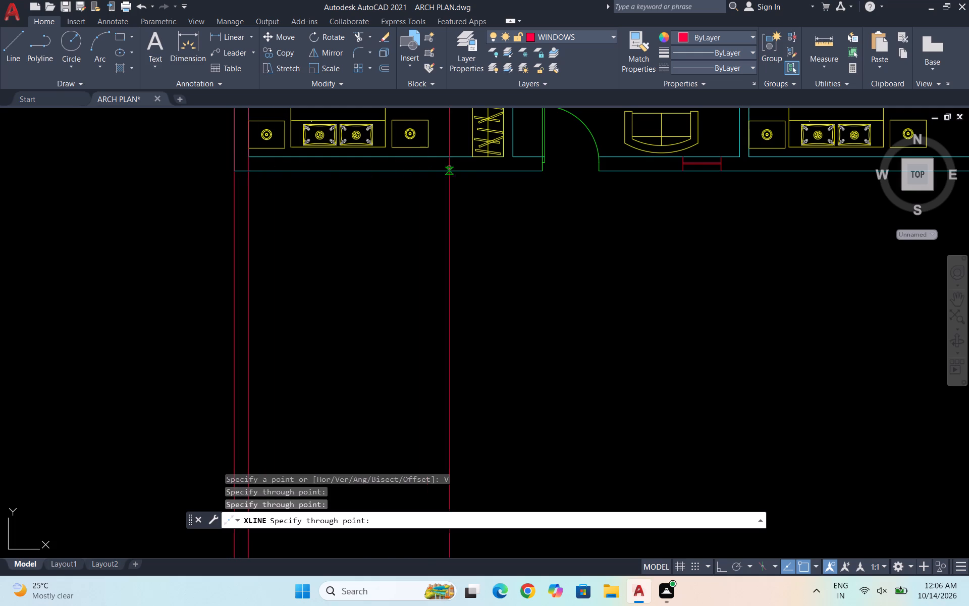
pyautogui.scroll(-4, 499, 170)
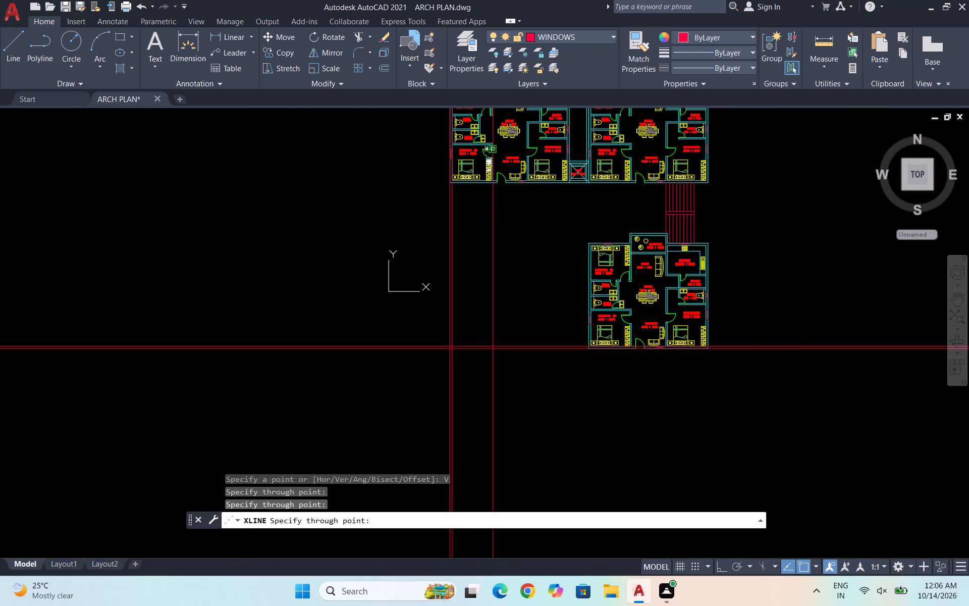
pyautogui.scroll(4, 494, 150)
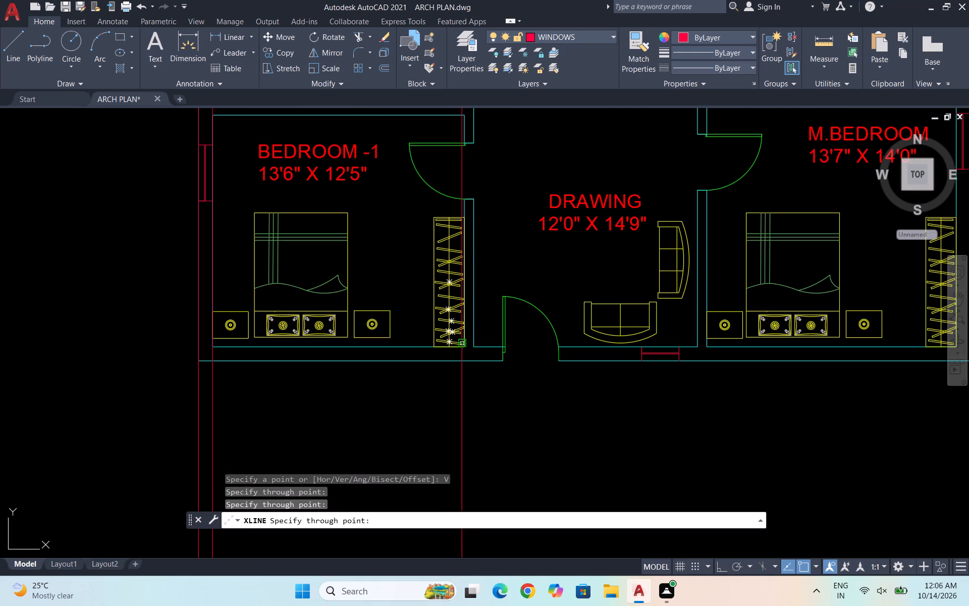
pyautogui.click(467, 346)
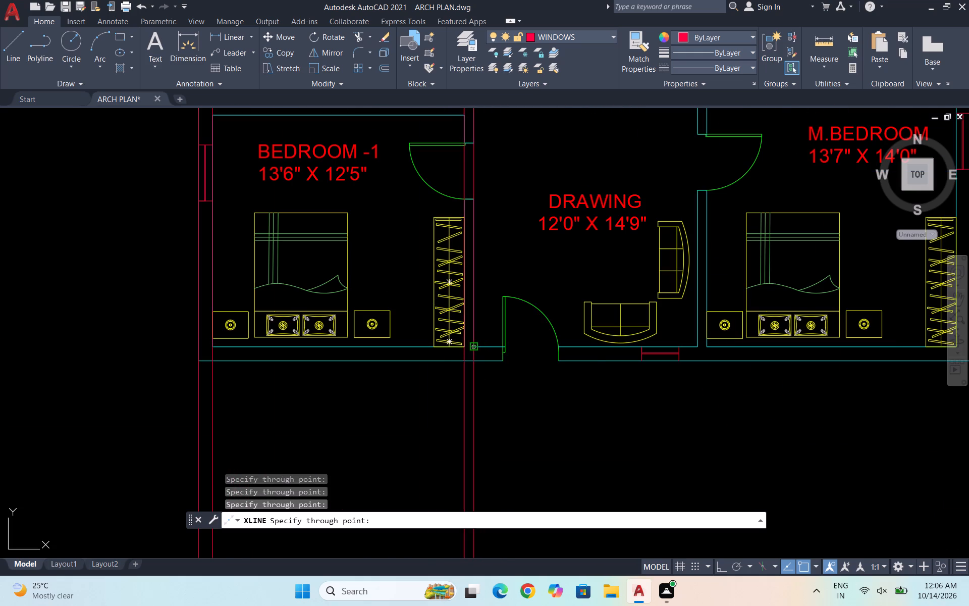
pyautogui.click(477, 347)
pyautogui.scroll(-2, 468, 311)
pyautogui.press('Escape')
# Make WALLS the current layer and start a line for the new walls.
pyautogui.scroll(-2, 372, 295)
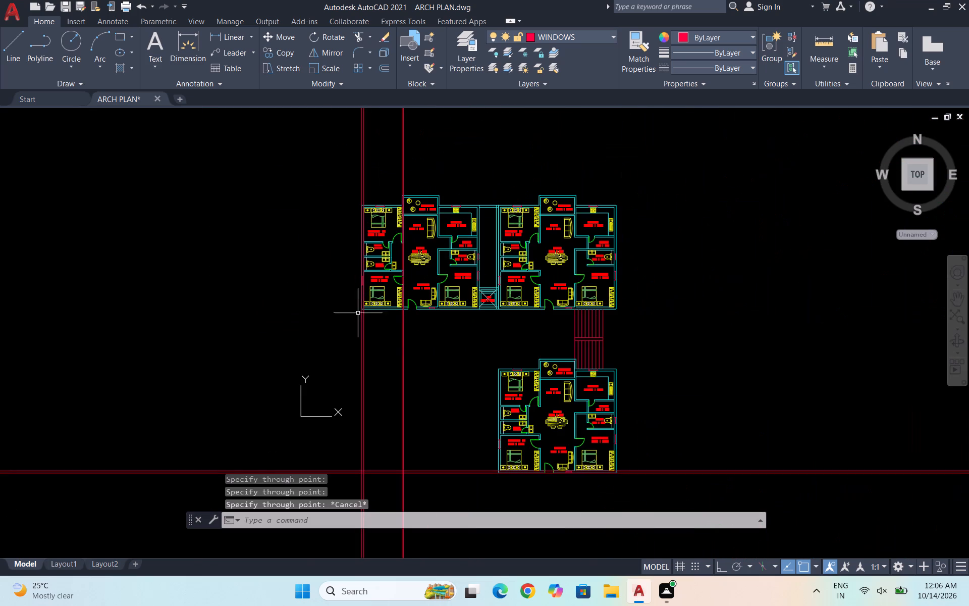
pyautogui.scroll(-1, 515, 390)
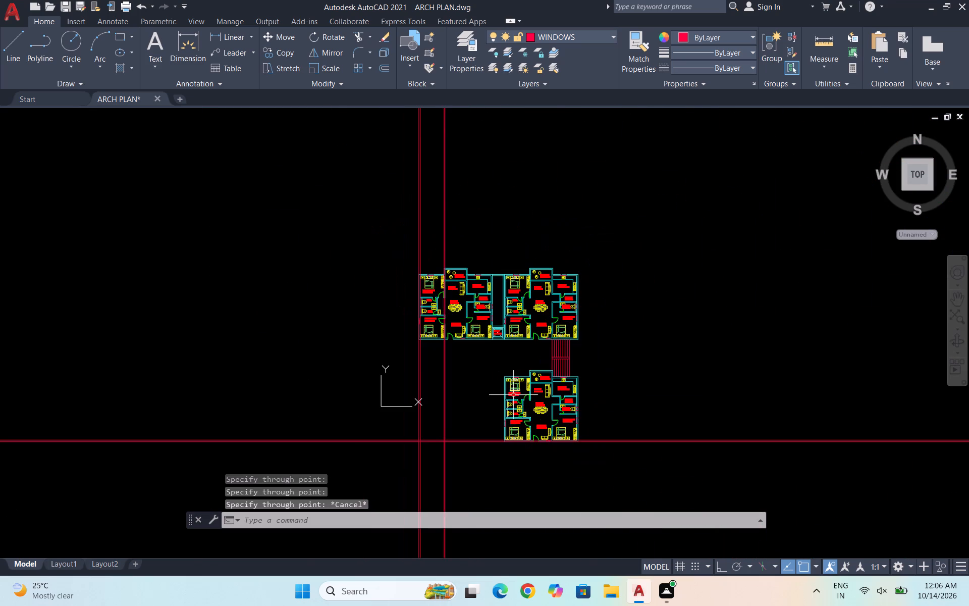
pyautogui.scroll(3, 500, 436)
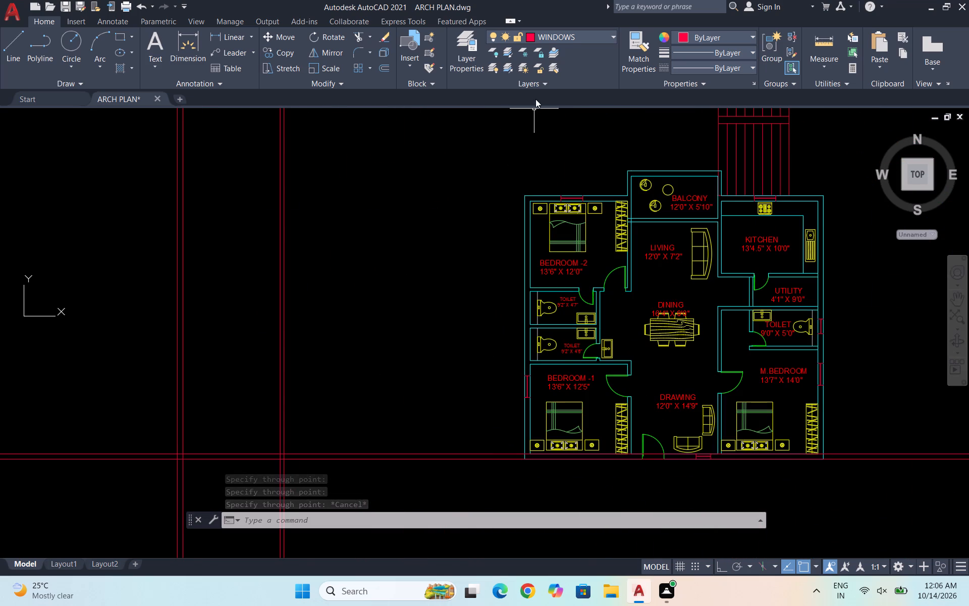
pyautogui.click(572, 37)
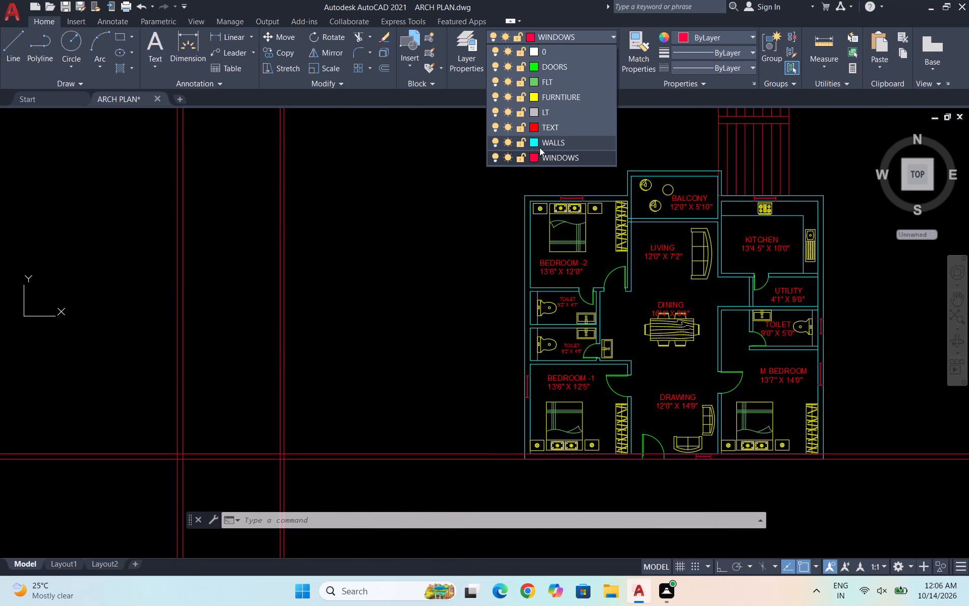
pyautogui.click(542, 145)
pyautogui.write("L'")
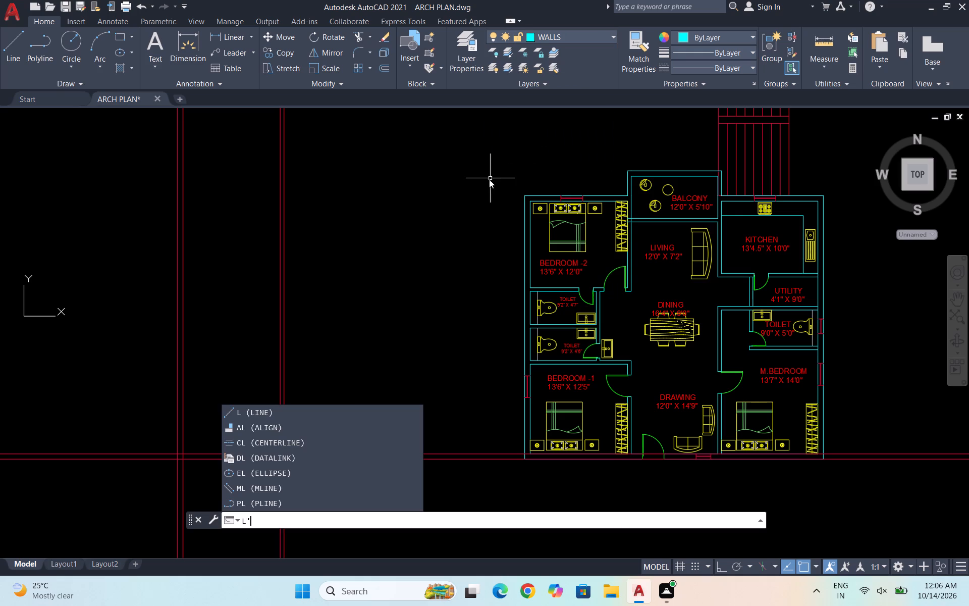
pyautogui.press('BackSpace')
pyautogui.press('Return')
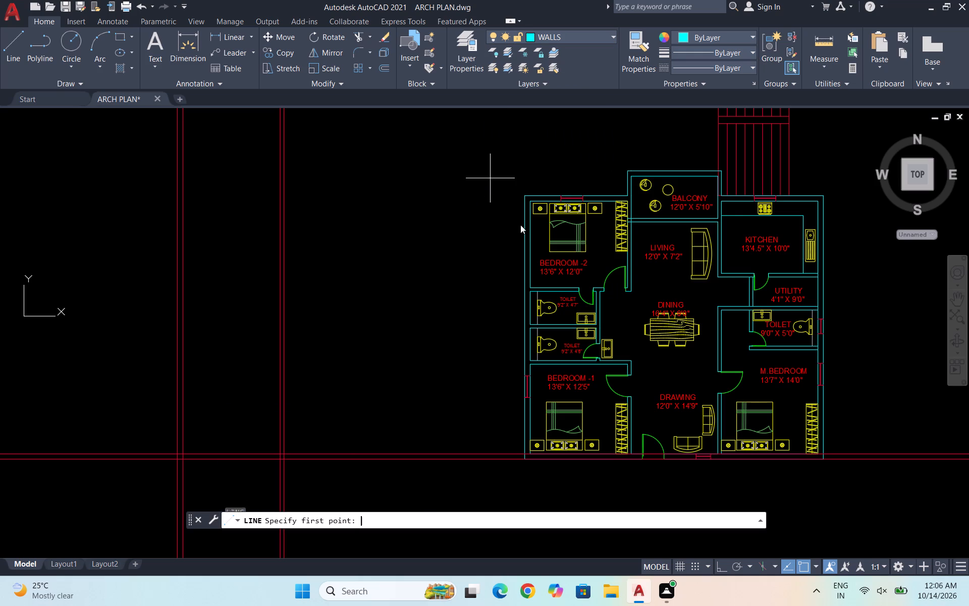
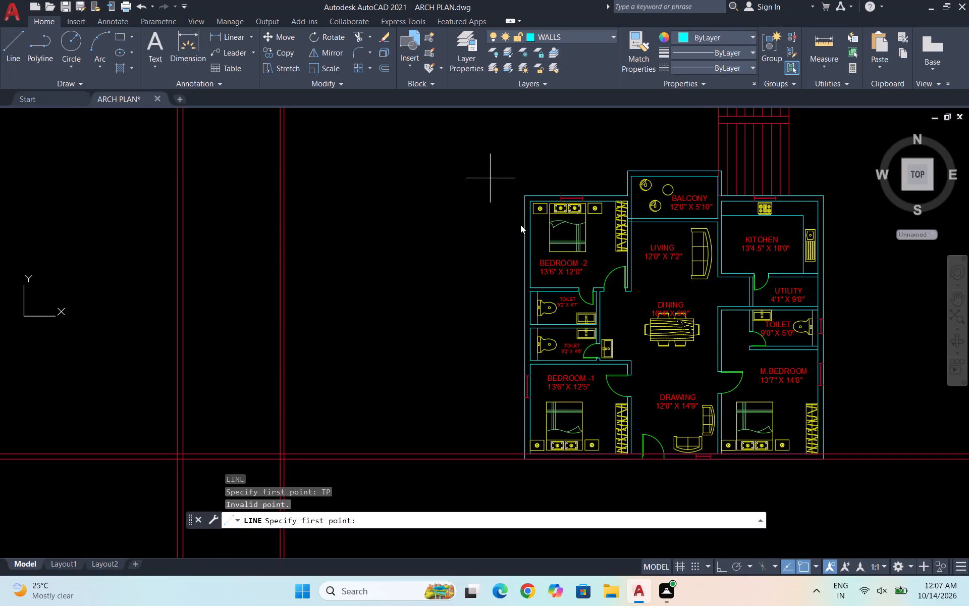
# Insert a Vehicles - Metric block from the architectural tool palette into the open area west of the copied south unit.
pyautogui.press('Escape')
pyautogui.write('TP')
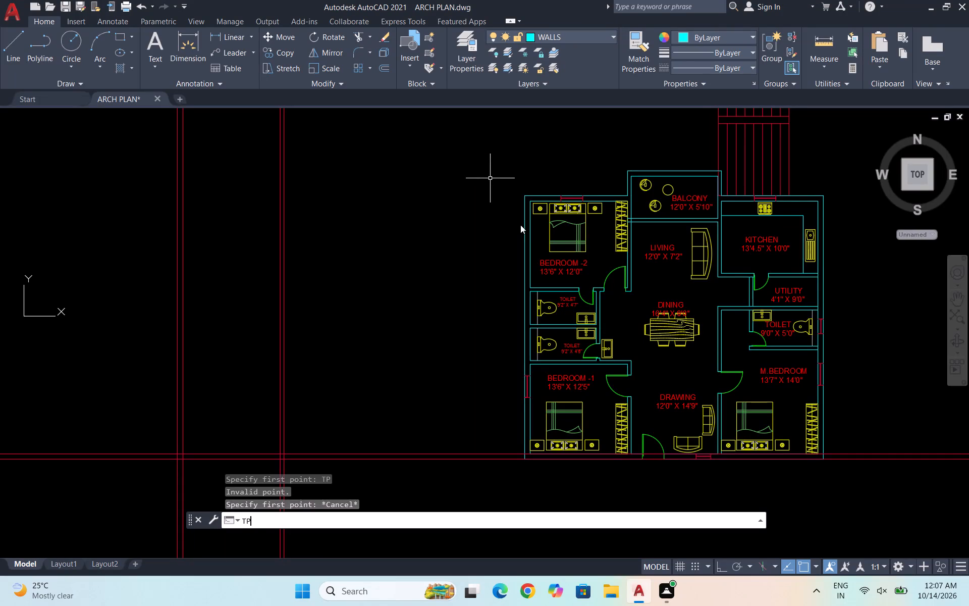
pyautogui.press('Return')
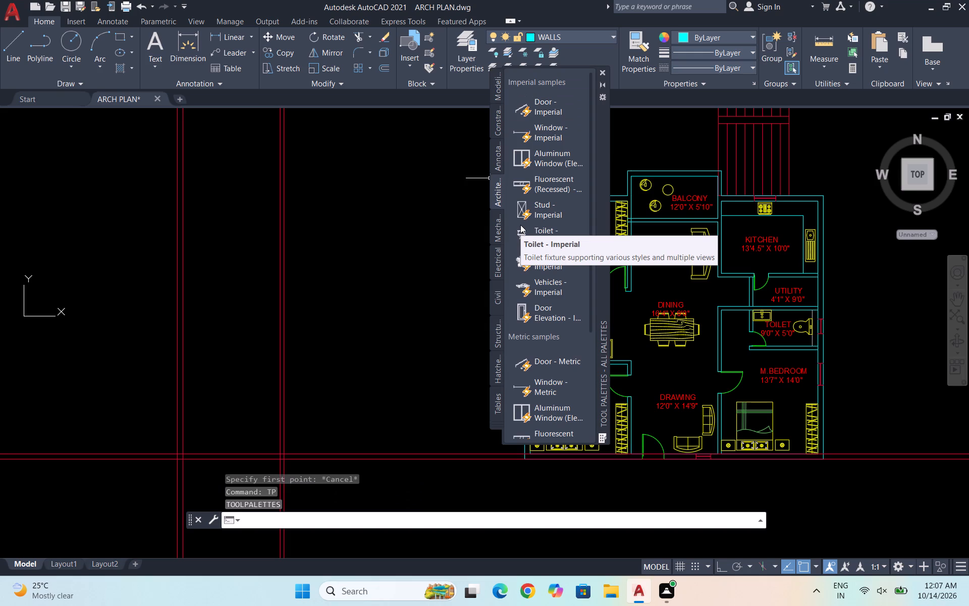
pyautogui.scroll(-2, 537, 213)
pyautogui.scroll(-2, 563, 289)
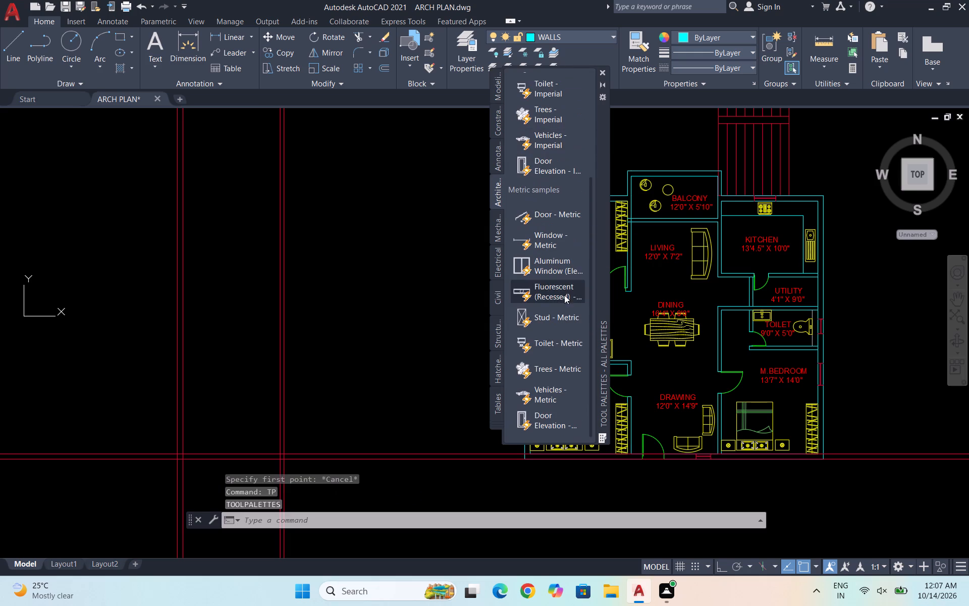
pyautogui.click(543, 389)
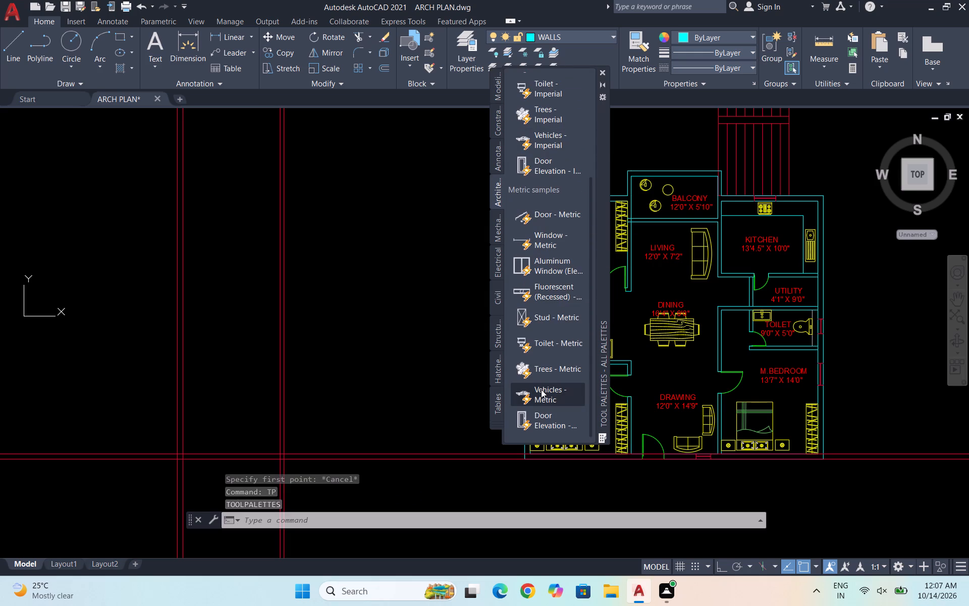
pyautogui.click(355, 280)
pyautogui.press('Escape')
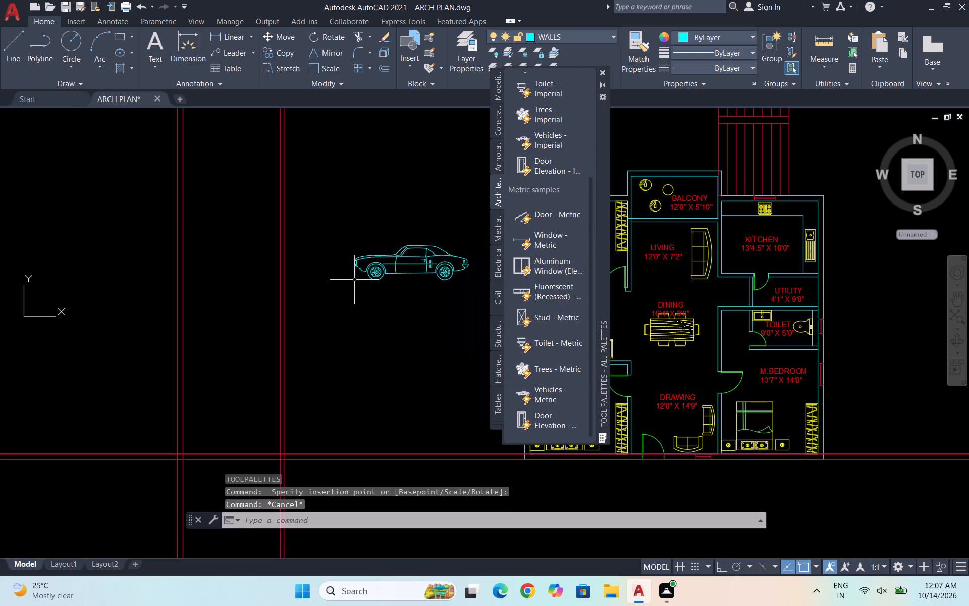
pyautogui.moveTo(604, 73); pyautogui.dragTo(609, 77)
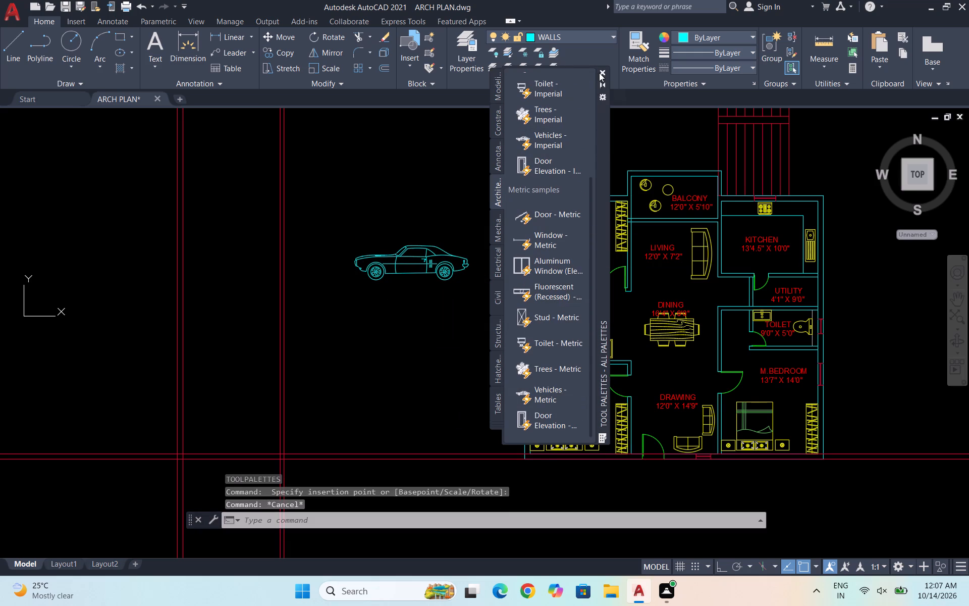
pyautogui.click(600, 73)
# Try the inserted vehicle as Truck (Top) and Sports Car (Front), and set it to Sports Car (Top).
pyautogui.click(463, 266)
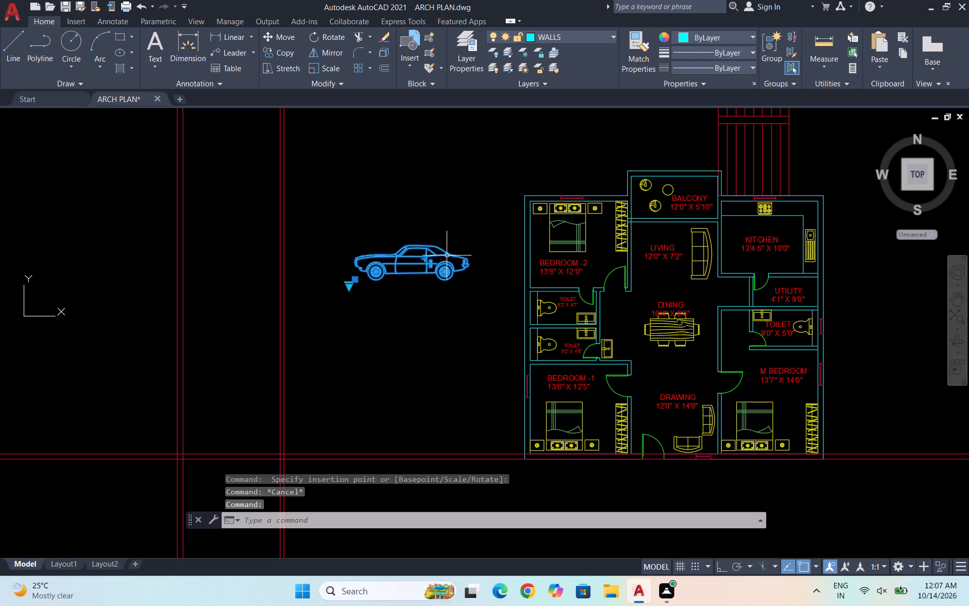
pyautogui.click(349, 291)
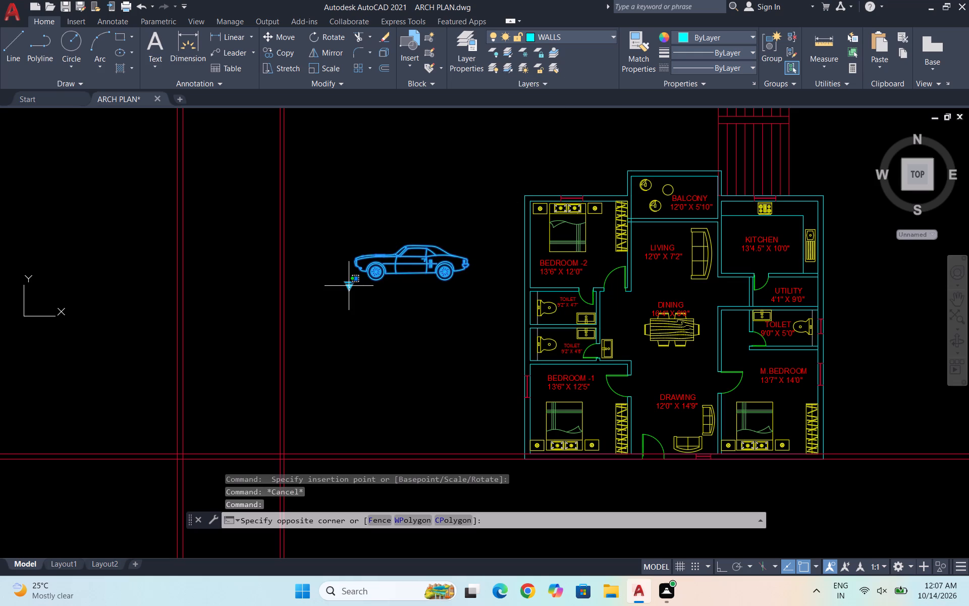
pyautogui.click(349, 285)
pyautogui.press('Escape')
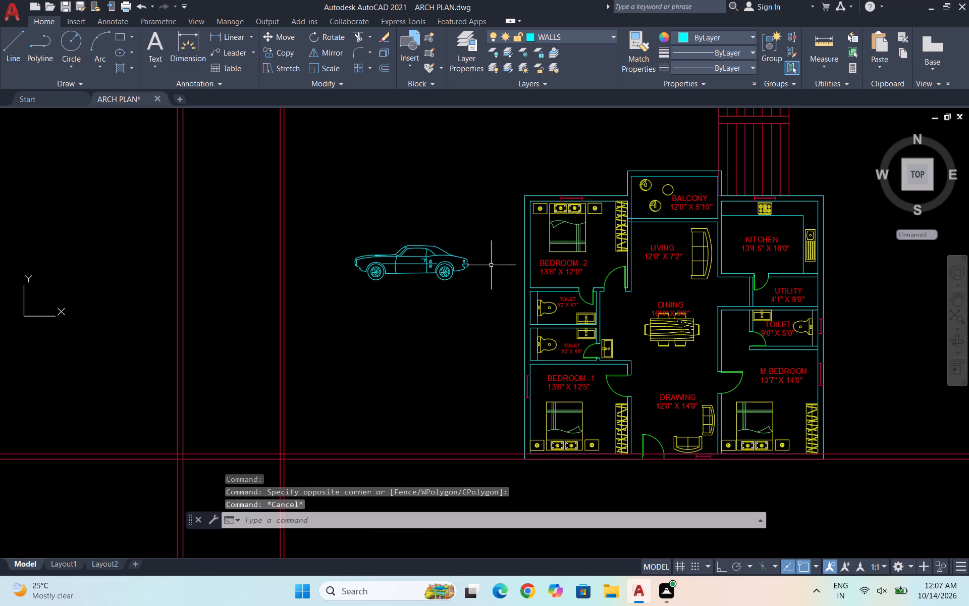
pyautogui.click(465, 281)
pyautogui.click(343, 244)
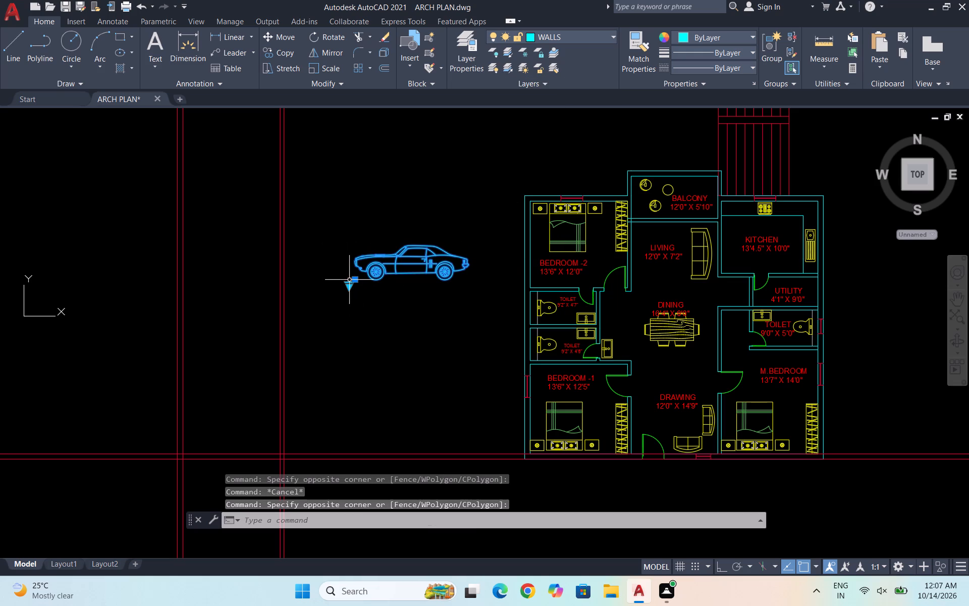
pyautogui.click(349, 284)
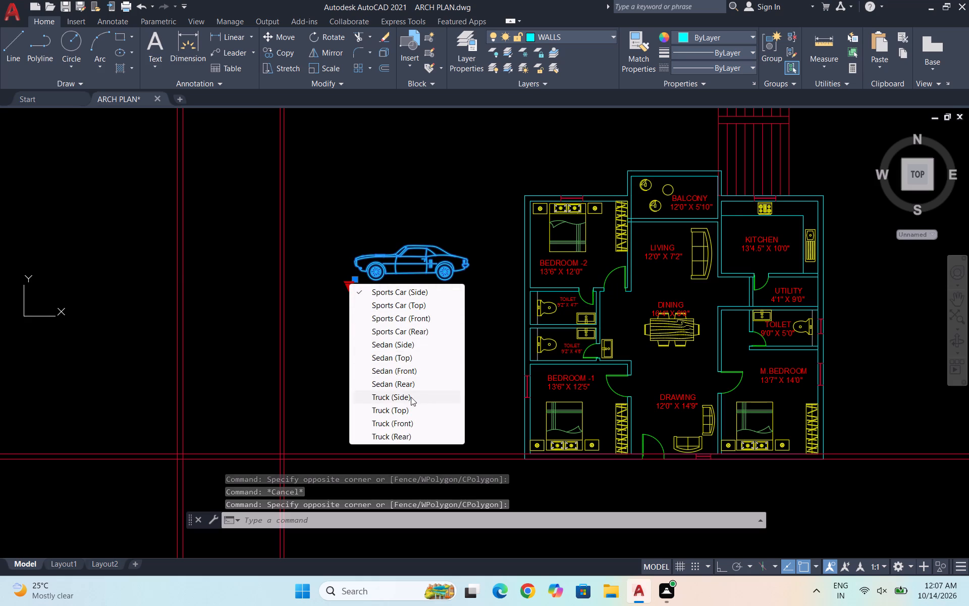
pyautogui.click(409, 415)
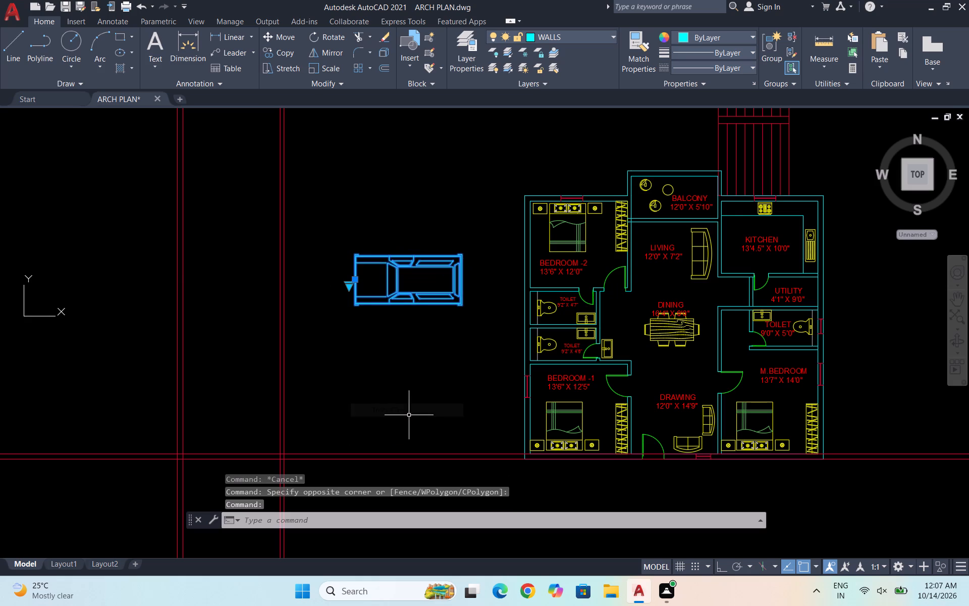
pyautogui.click(347, 288)
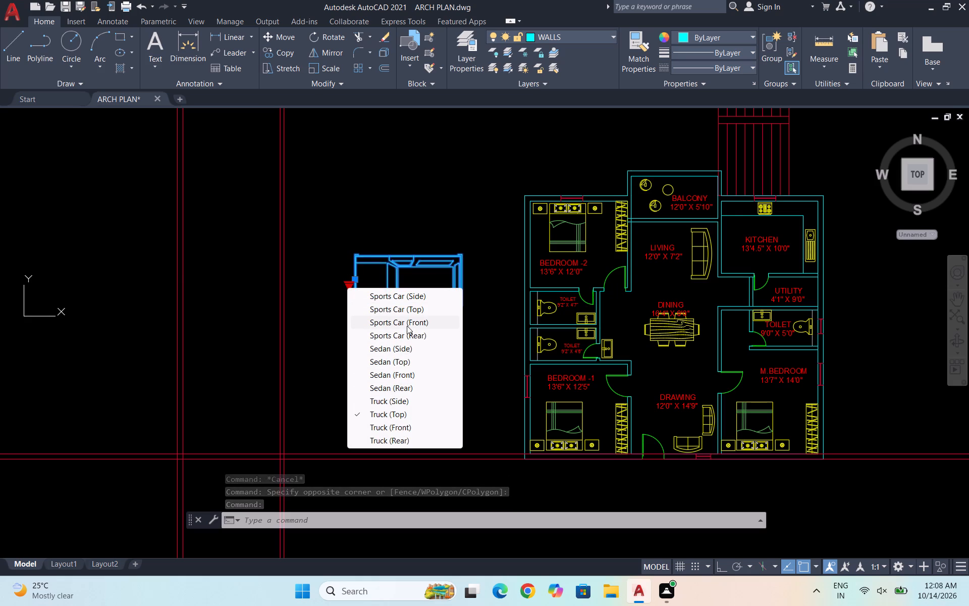
pyautogui.click(407, 326)
pyautogui.click(351, 285)
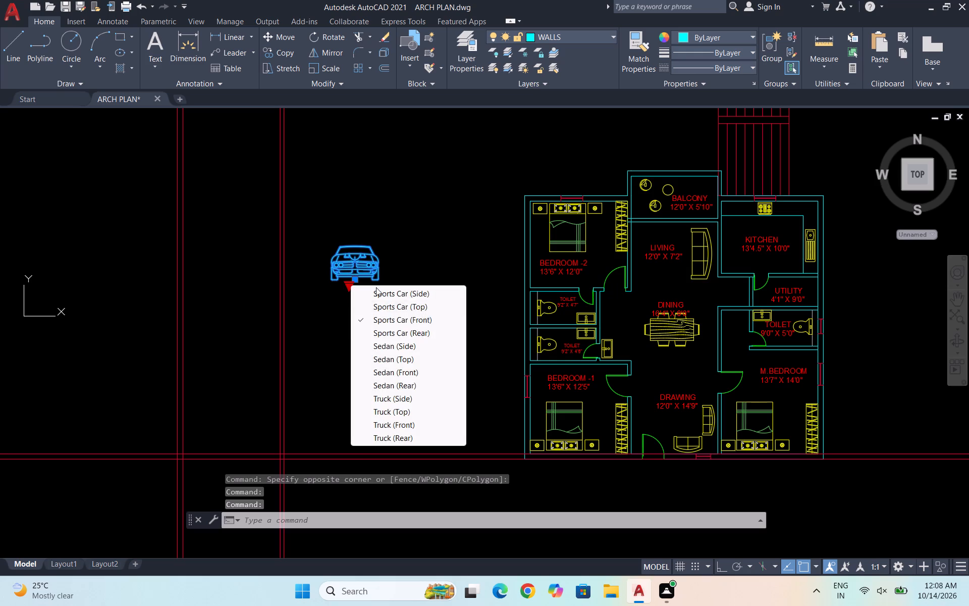
pyautogui.click(421, 306)
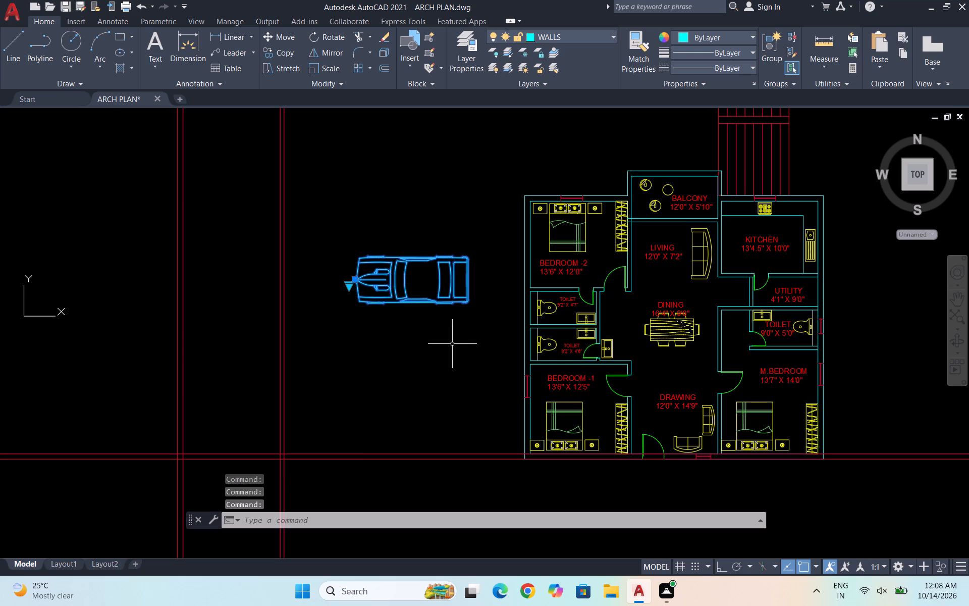
pyautogui.click(452, 344)
pyautogui.press('Escape')
pyautogui.press('Escape')
# Rotate the sports car 180° about the point at its nose, with Ortho turned on.
pyautogui.scroll(-2, 439, 320)
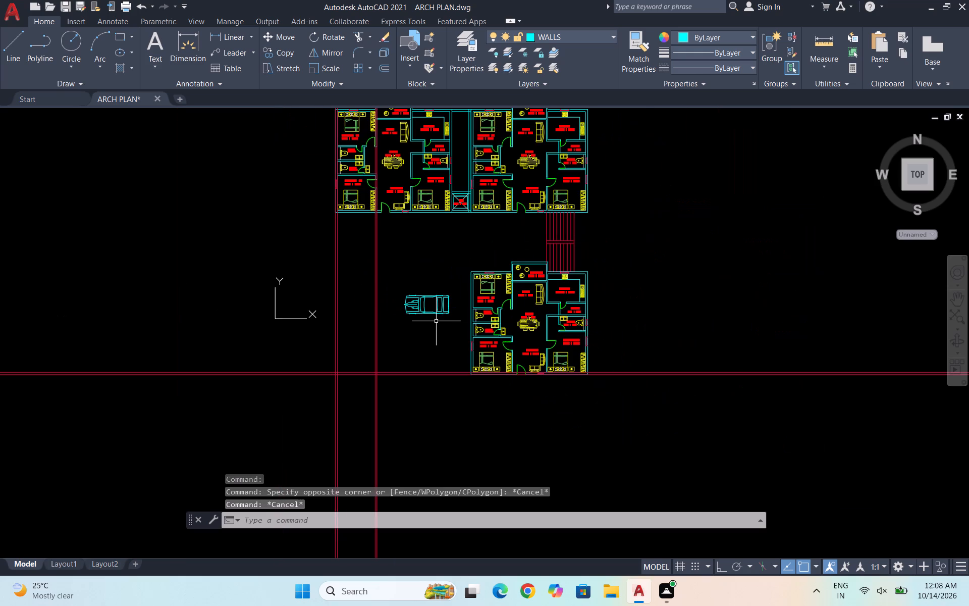
pyautogui.scroll(1, 423, 318)
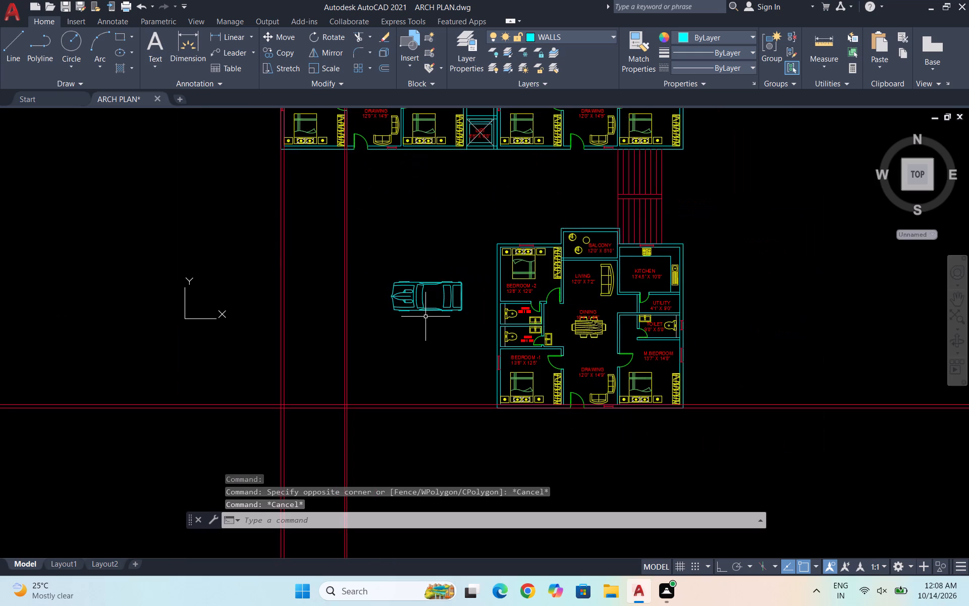
pyautogui.scroll(1, 421, 317)
pyautogui.moveTo(496, 331); pyautogui.dragTo(494, 321)
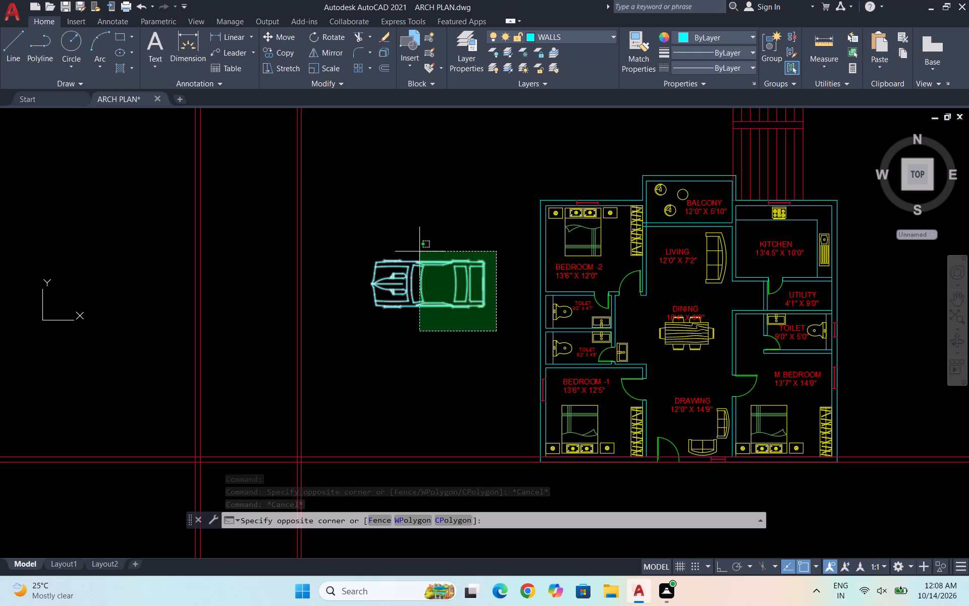
pyautogui.click(366, 243)
pyautogui.write('RO')
pyautogui.press('Return')
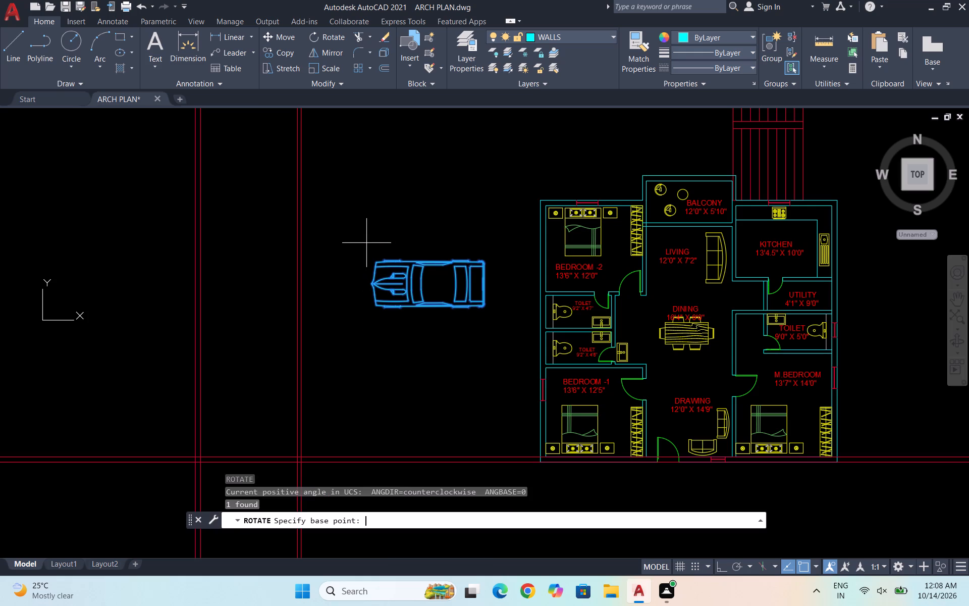
pyautogui.click(369, 278)
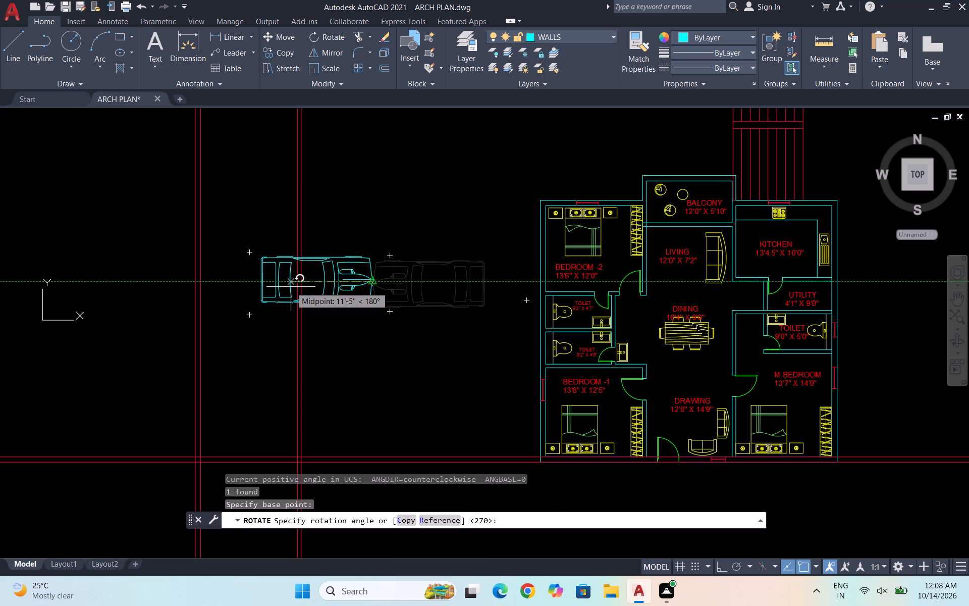
pyautogui.press('F8')
pyautogui.click(291, 286)
# Move the rotated car straight east into the open space between the vertical construction lines and the south unit.
pyautogui.click(402, 322)
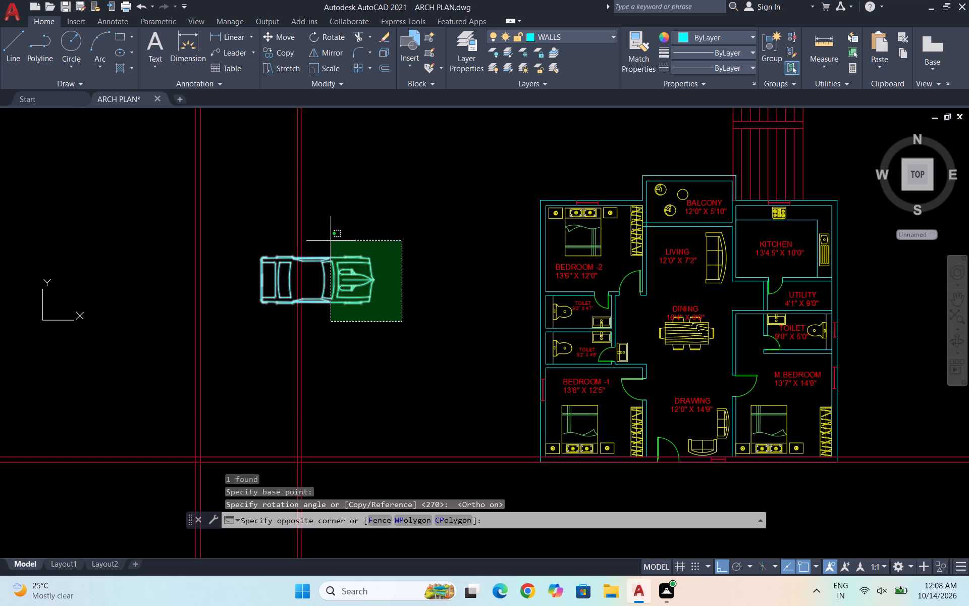
pyautogui.click(330, 241)
pyautogui.press('m')
pyautogui.press('Return')
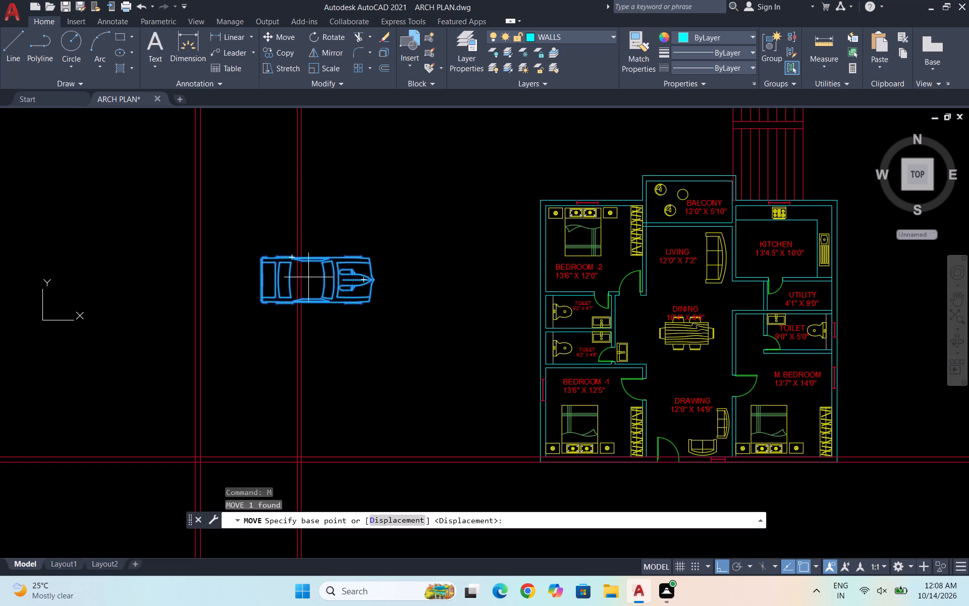
pyautogui.moveTo(310, 278); pyautogui.dragTo(314, 279)
pyautogui.click(425, 278)
pyautogui.press('Escape')
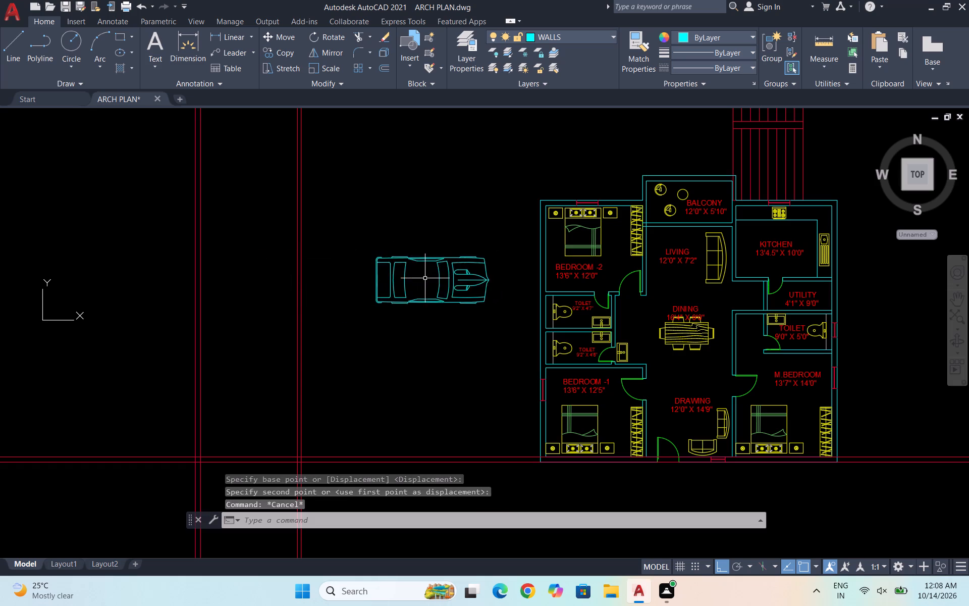
# Move the car slightly south, keeping it in the open space west of the south unit.
pyautogui.moveTo(476, 313); pyautogui.dragTo(465, 283)
pyautogui.click(398, 251)
pyautogui.press('m')
pyautogui.press('Return')
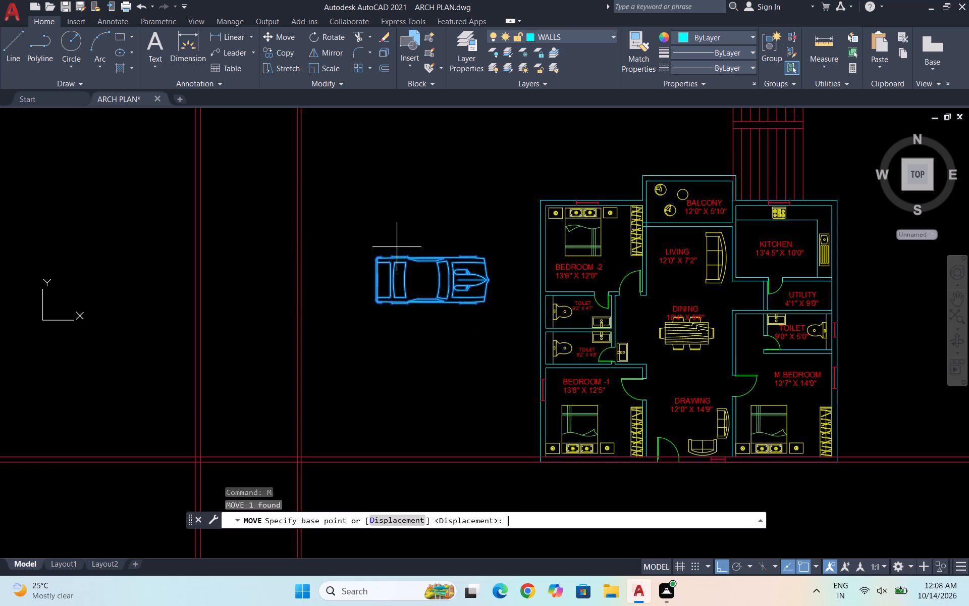
pyautogui.click(435, 282)
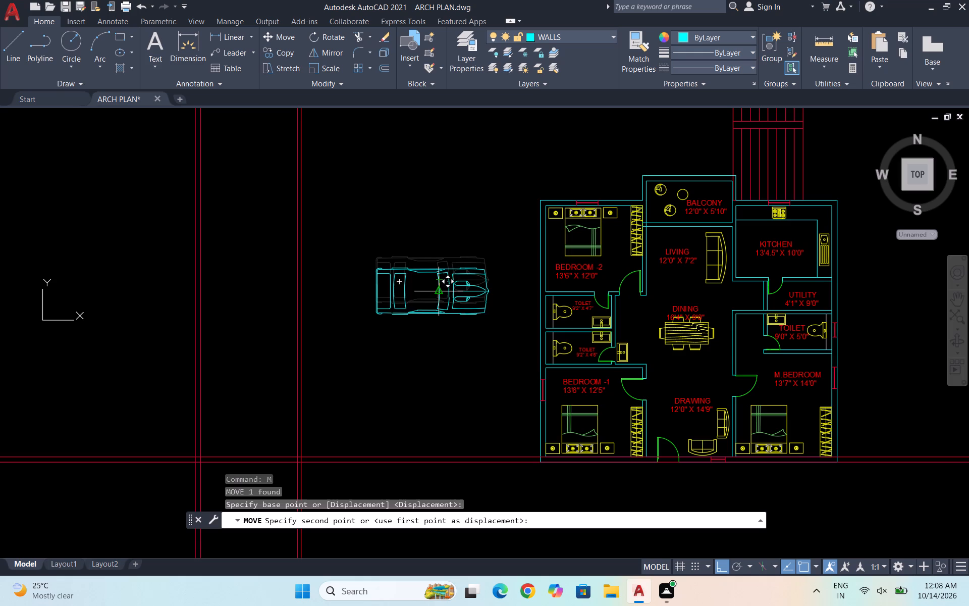
pyautogui.click(437, 297)
pyautogui.press('Escape')
# Copy the car twice in line with the original, once to its north and once to its south.
pyautogui.moveTo(490, 331); pyautogui.dragTo(470, 313)
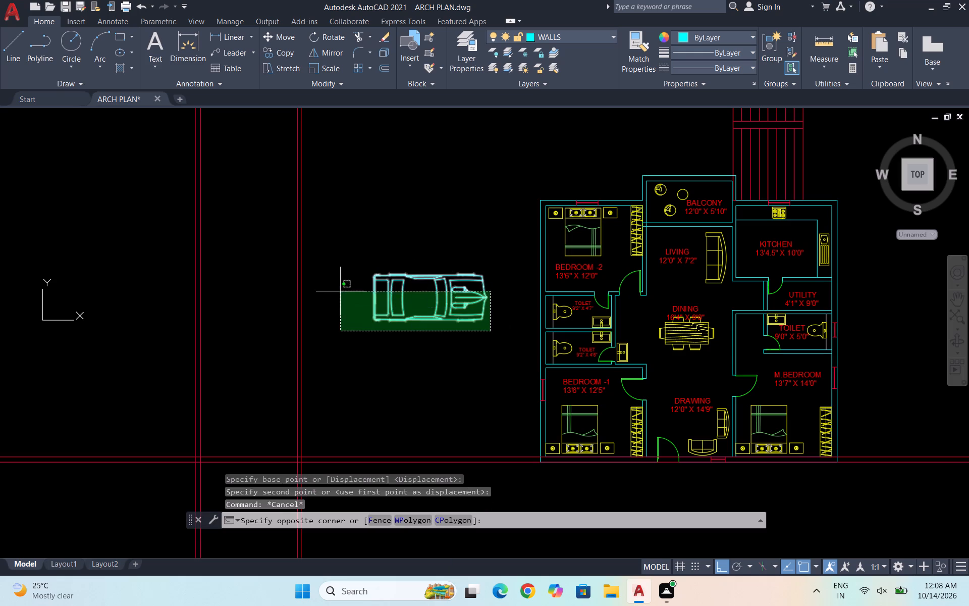
pyautogui.click(345, 264)
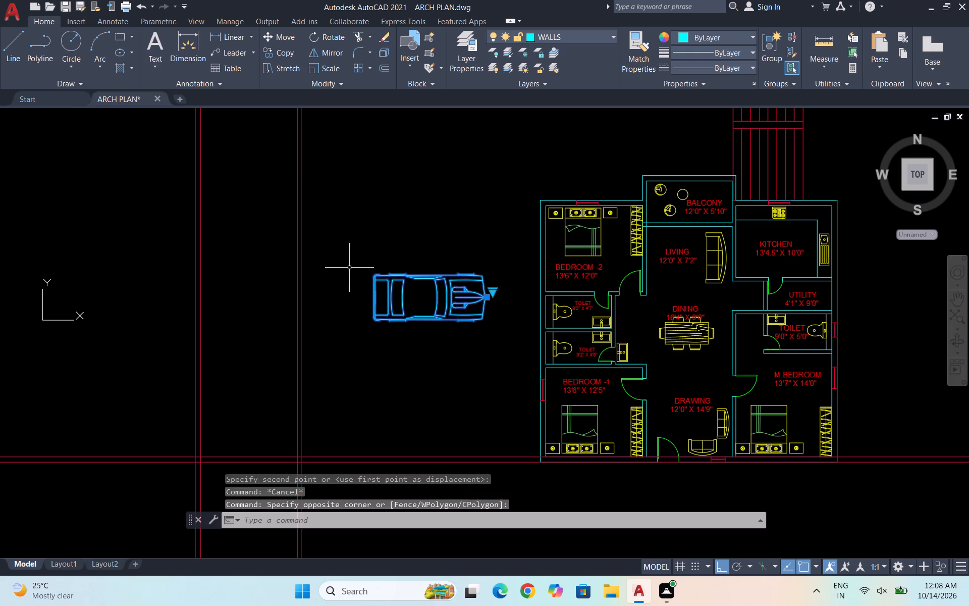
pyautogui.write('CO')
pyautogui.press('Return')
pyautogui.click(384, 288)
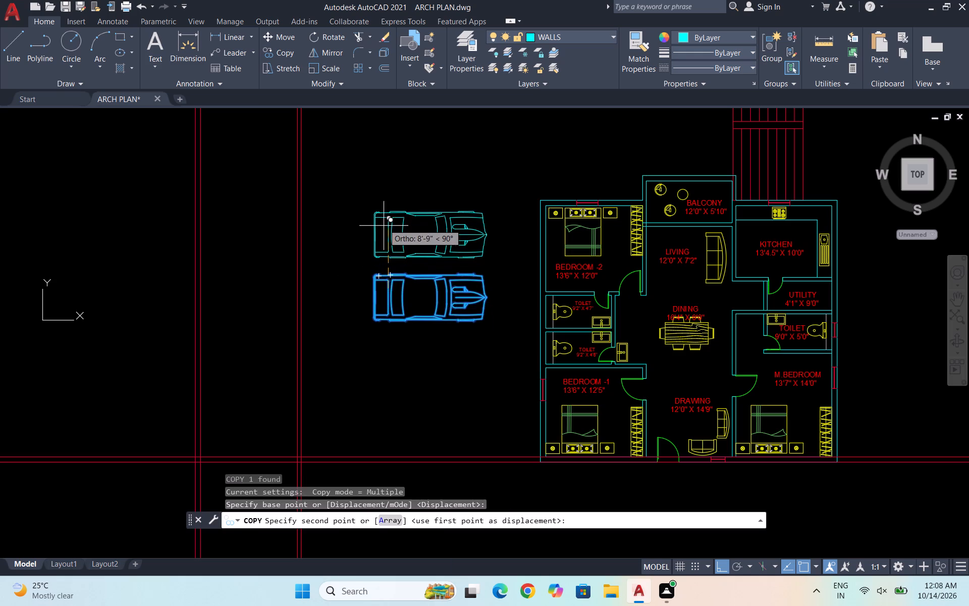
pyautogui.click(382, 218)
pyautogui.click(372, 391)
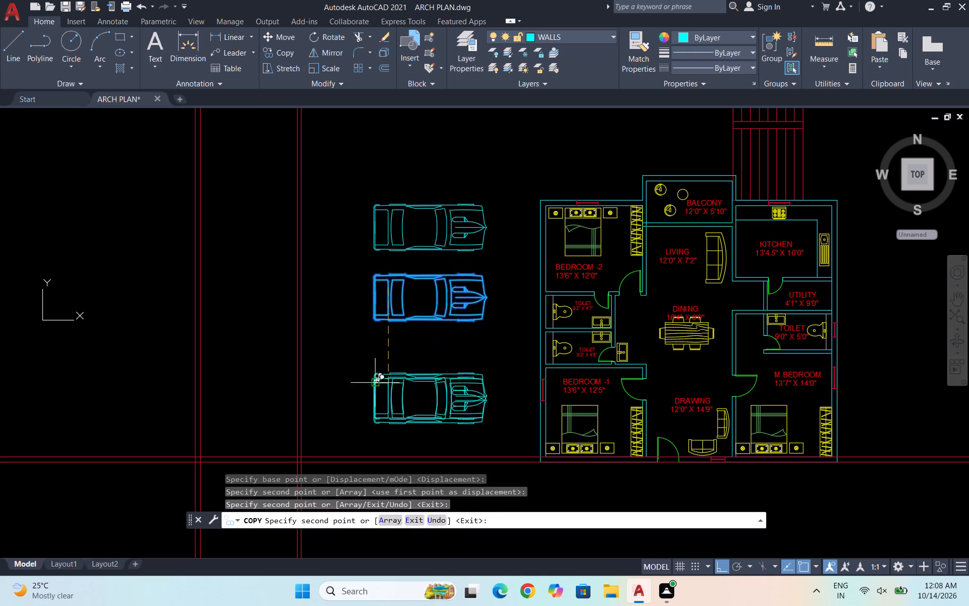
pyautogui.press('Escape')
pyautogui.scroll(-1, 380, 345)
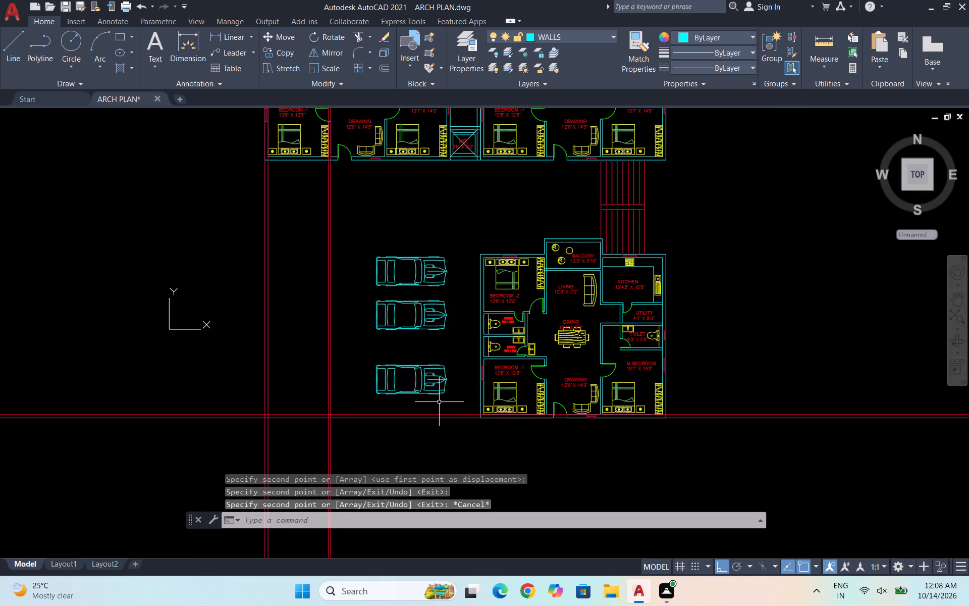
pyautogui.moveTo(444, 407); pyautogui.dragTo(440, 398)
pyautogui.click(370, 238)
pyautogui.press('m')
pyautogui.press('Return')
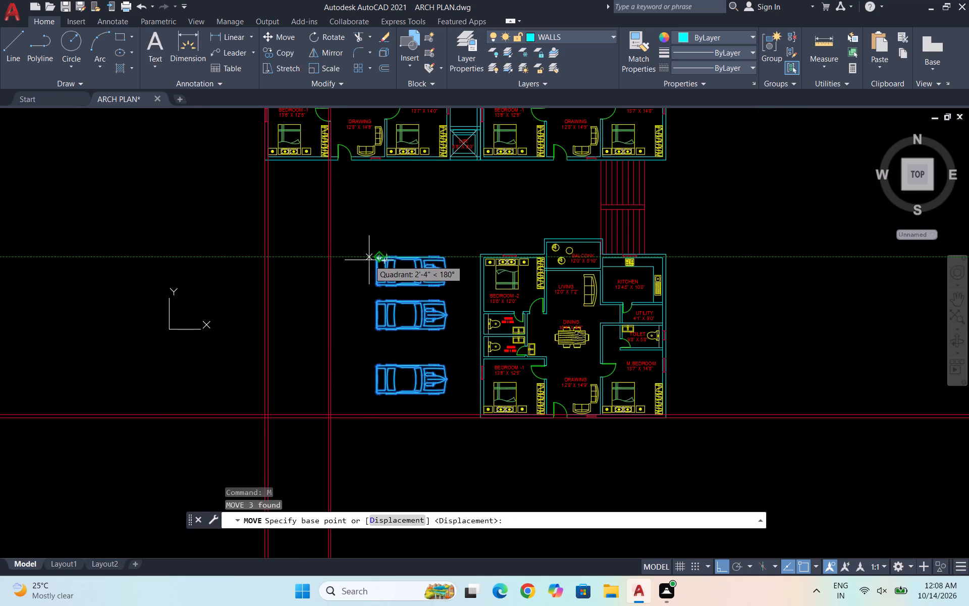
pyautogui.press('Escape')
# Move all three cars together slightly south and west, within the open space west of the south unit.
pyautogui.scroll(1, 361, 263)
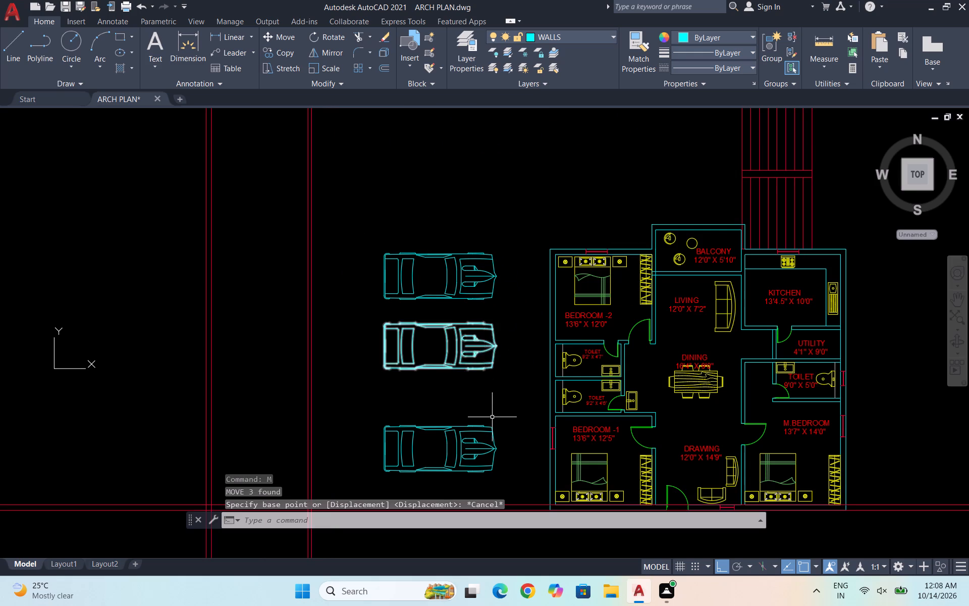
pyautogui.moveTo(525, 485); pyautogui.dragTo(512, 483)
pyautogui.click(352, 221)
pyautogui.press('m')
pyautogui.press('Return')
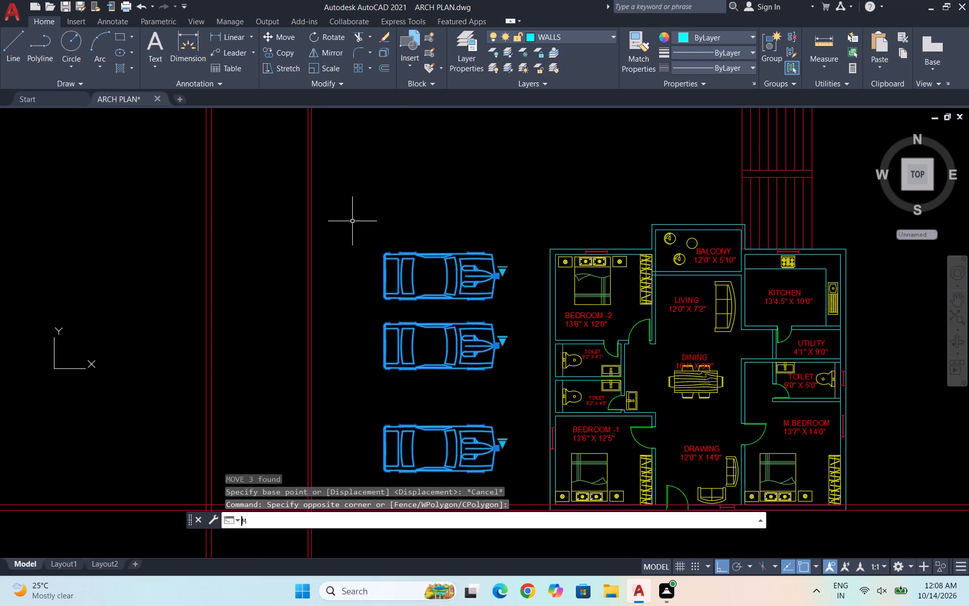
pyautogui.click(460, 264)
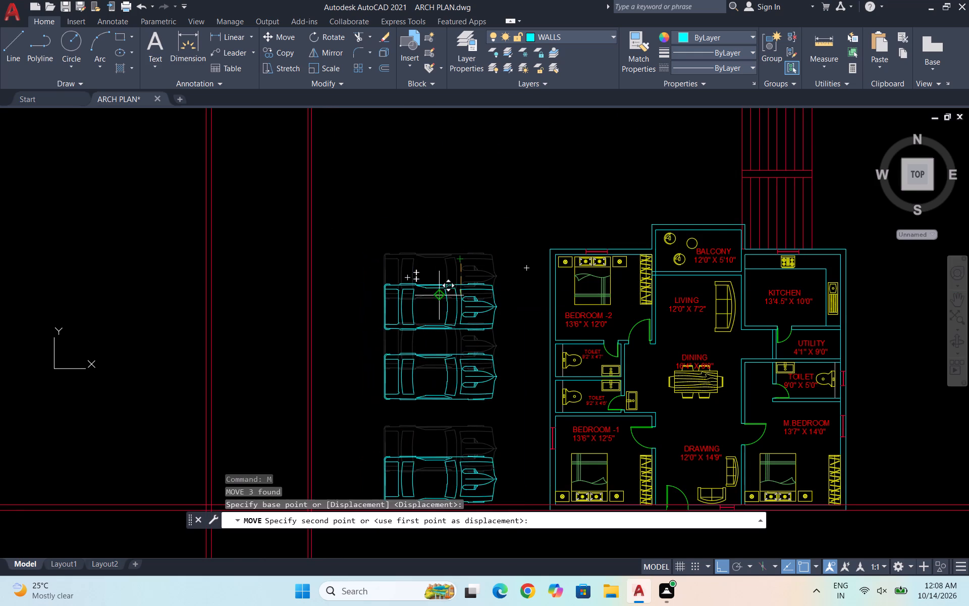
pyautogui.scroll(1, 440, 294)
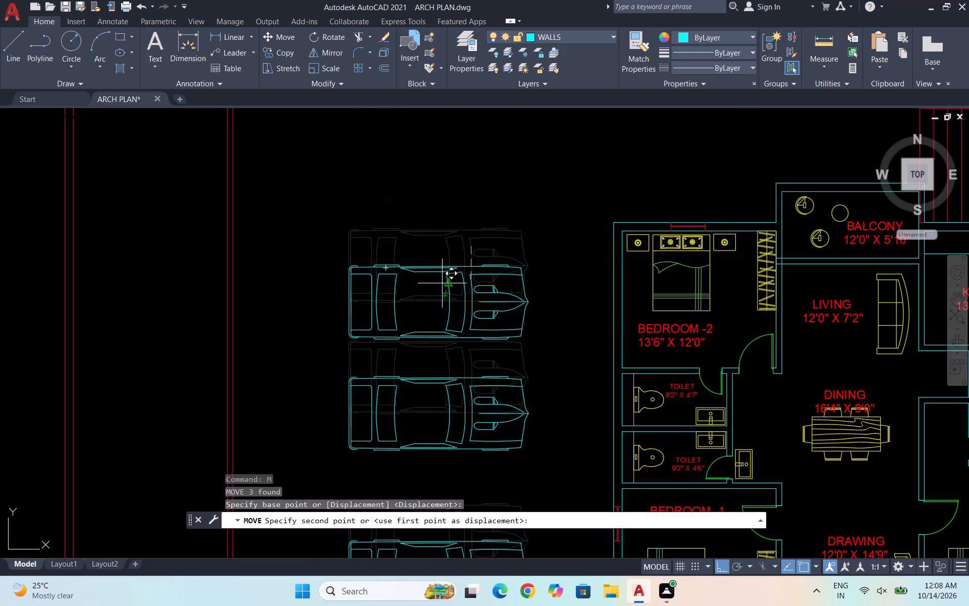
pyautogui.scroll(-1, 446, 271)
pyautogui.click(445, 271)
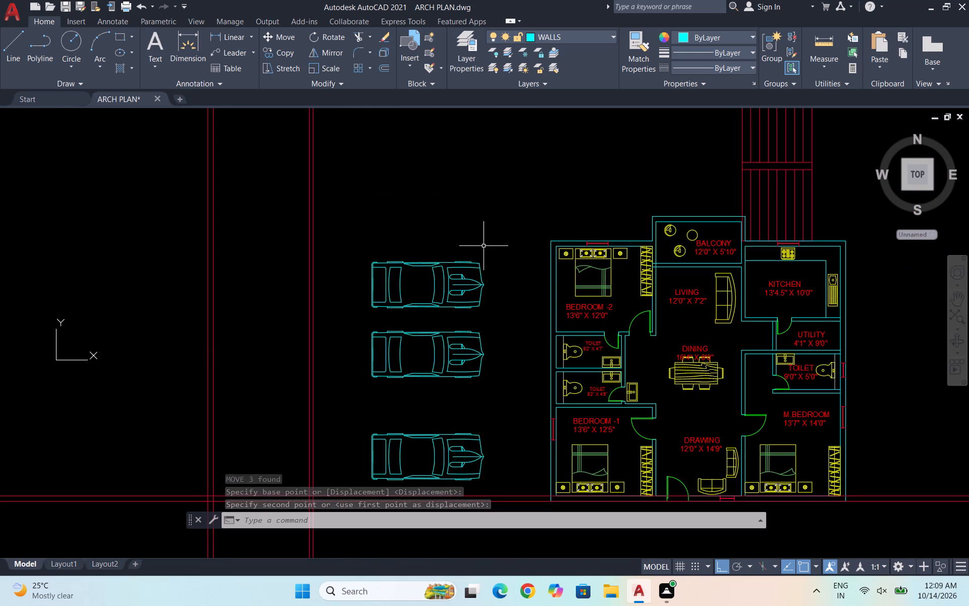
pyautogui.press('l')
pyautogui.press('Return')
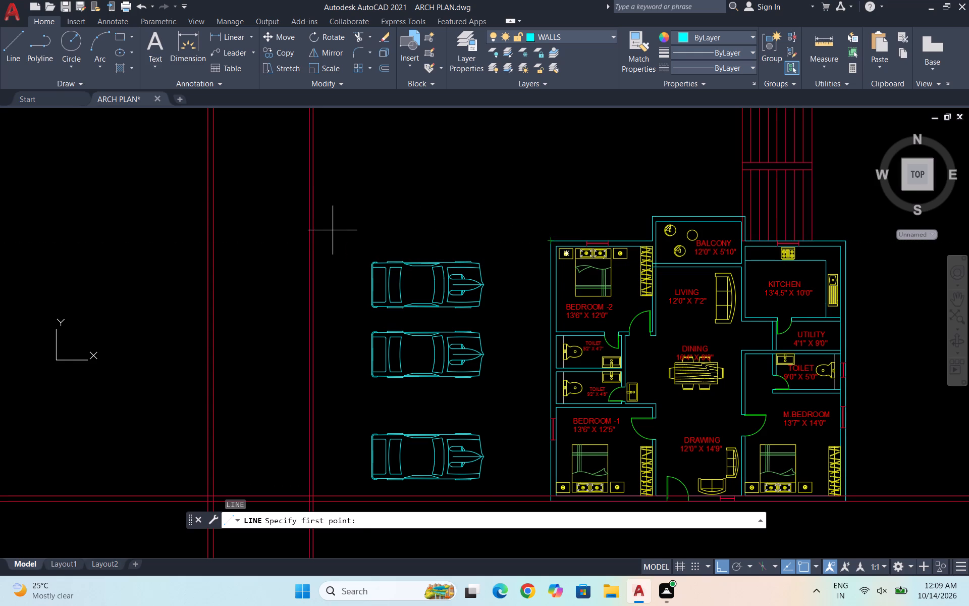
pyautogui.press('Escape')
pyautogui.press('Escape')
# Draw a horizontal line about 33'-6" long from the south unit's northwest corner west to the nearer pair of vertical construction lines.
pyautogui.press('l')
pyautogui.press('Return')
pyautogui.click(550, 243)
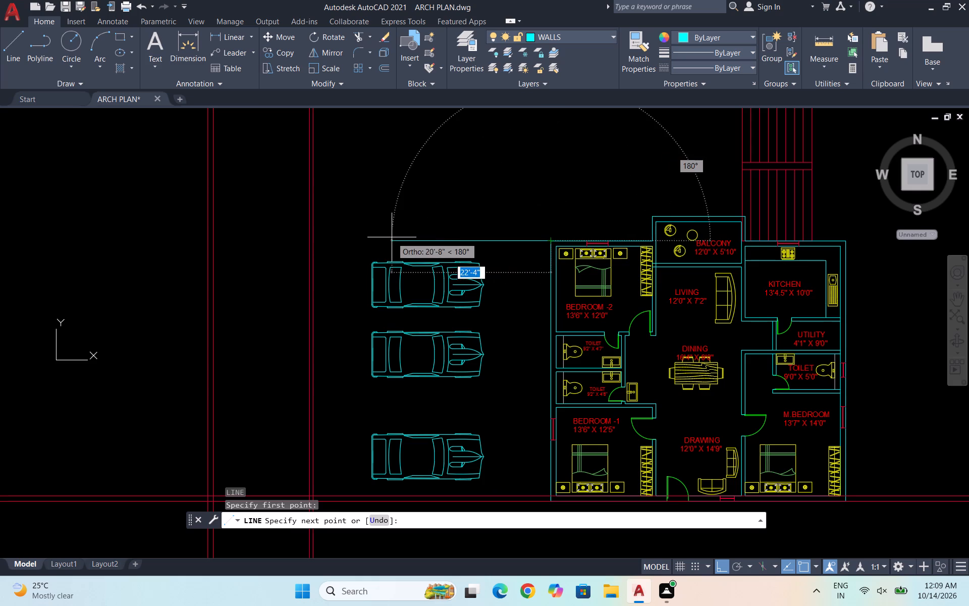
pyautogui.scroll(2, 316, 235)
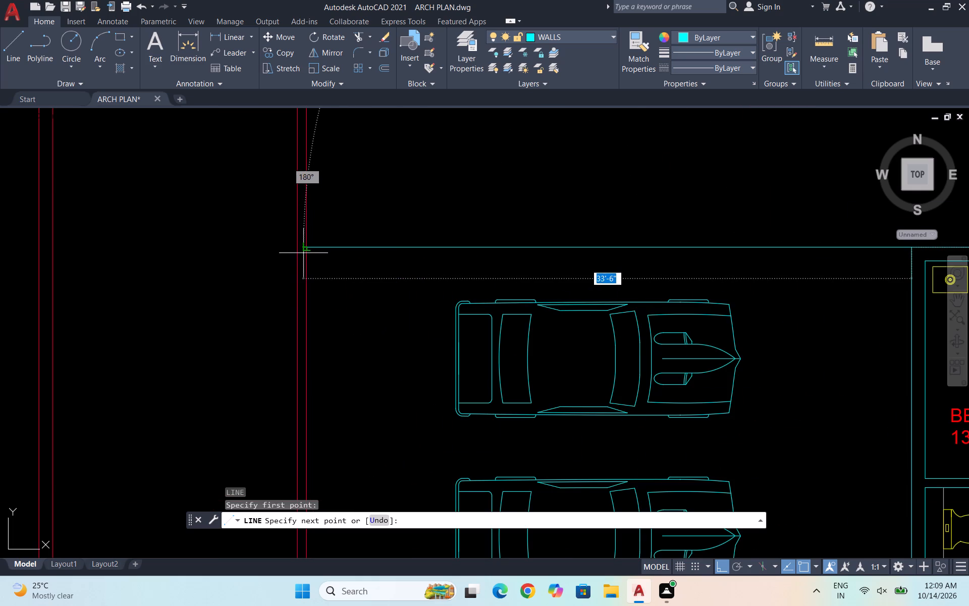
pyautogui.click(309, 250)
pyautogui.press('Escape')
pyautogui.scroll(-2, 300, 237)
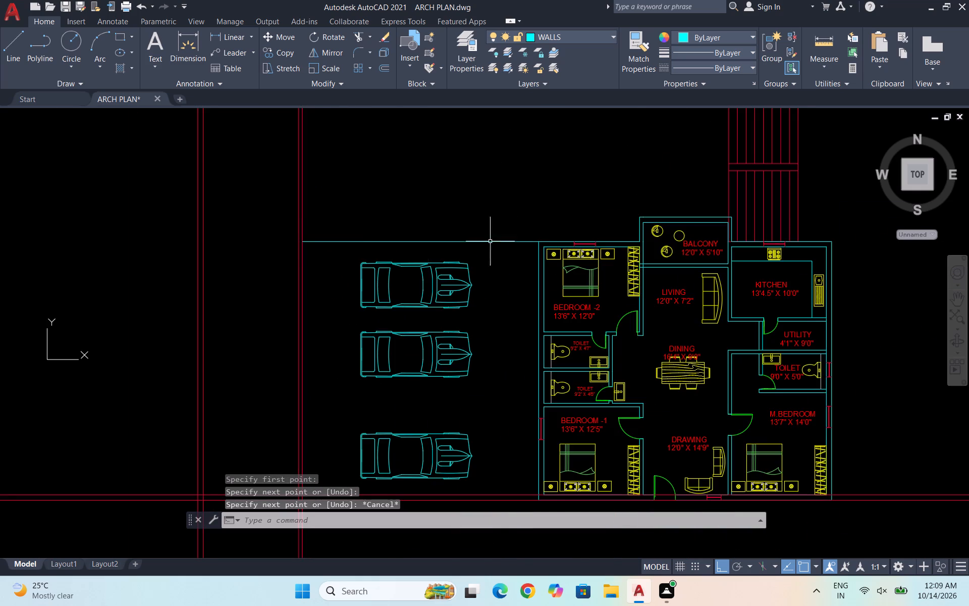
# Copy the horizontal line straight south by one wall thickness, level with the inner face of Bedroom-2's north wall.
pyautogui.scroll(3, 556, 236)
pyautogui.click(464, 263)
pyautogui.click(413, 221)
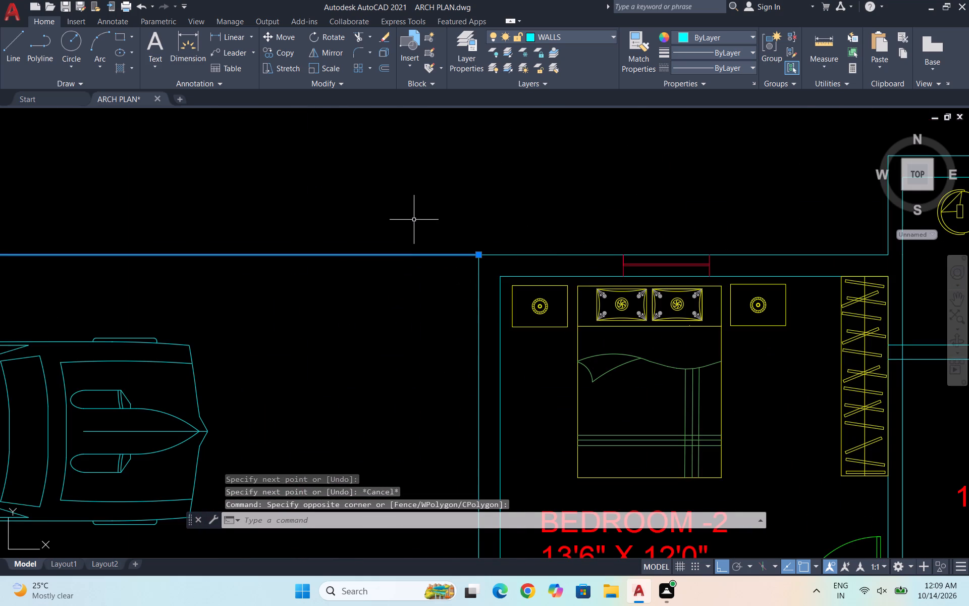
pyautogui.write("CO'")
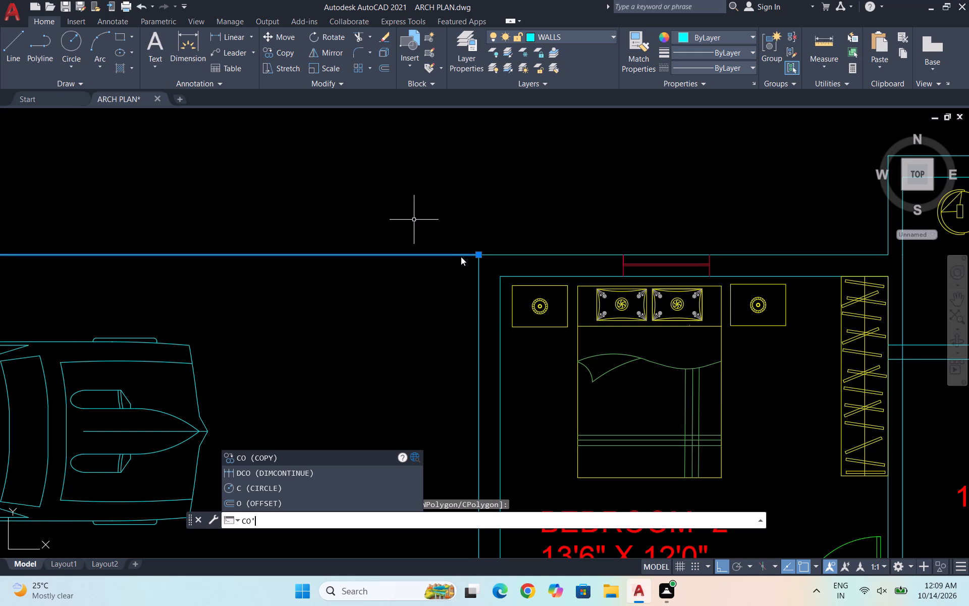
pyautogui.press('BackSpace')
pyautogui.press('Return')
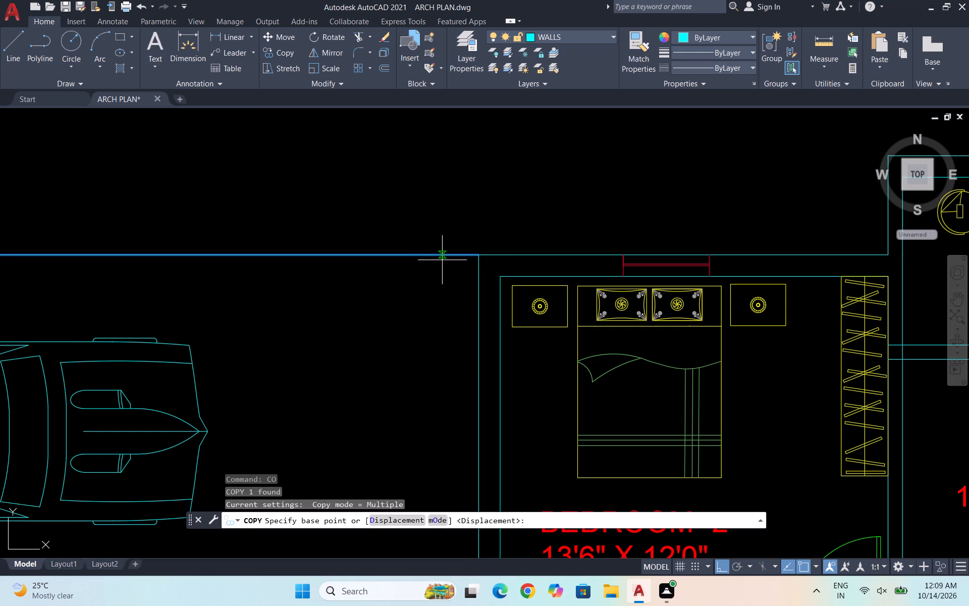
pyautogui.click(478, 256)
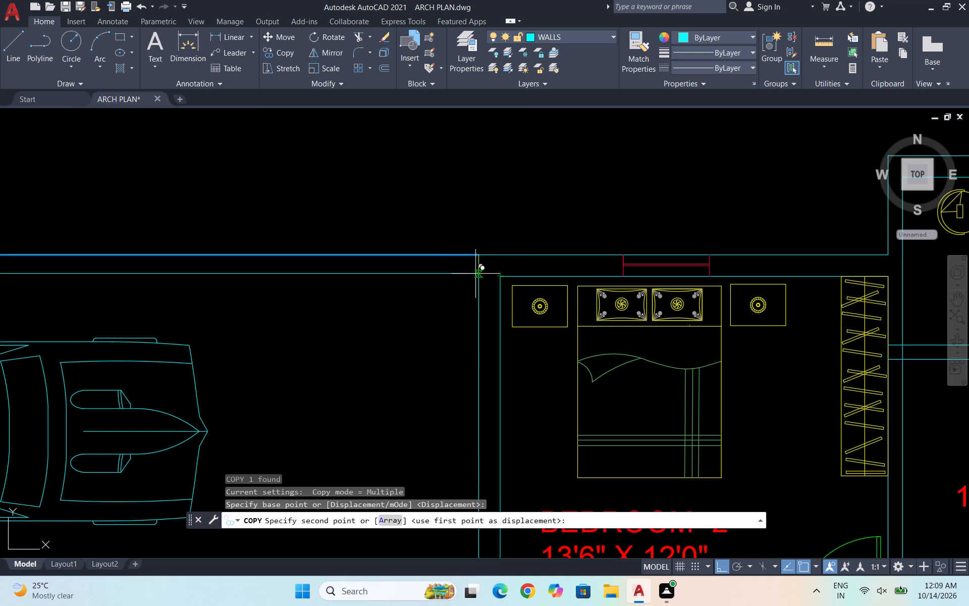
pyautogui.scroll(2, 477, 273)
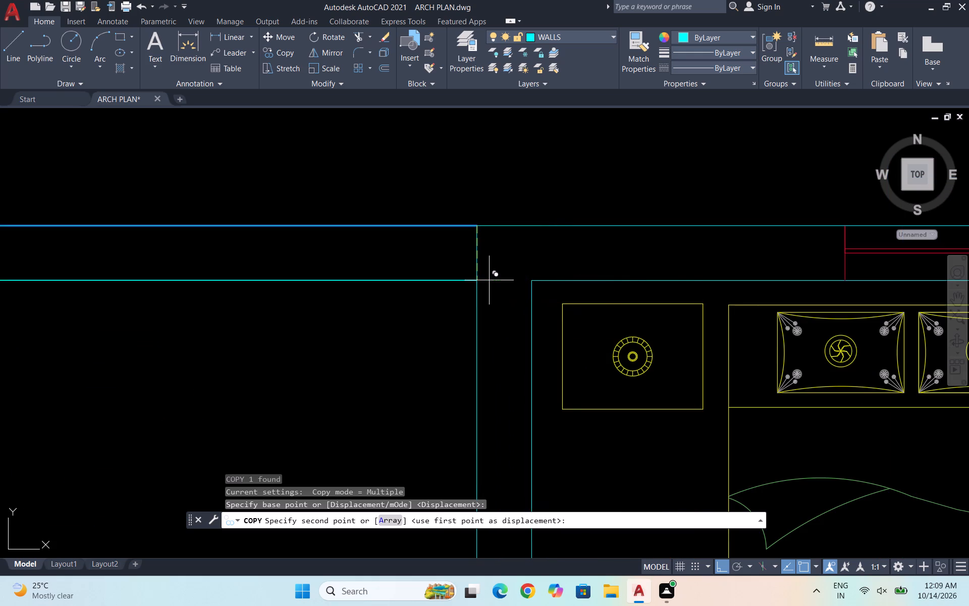
pyautogui.click(489, 280)
pyautogui.scroll(-4, 500, 260)
pyautogui.press('Escape')
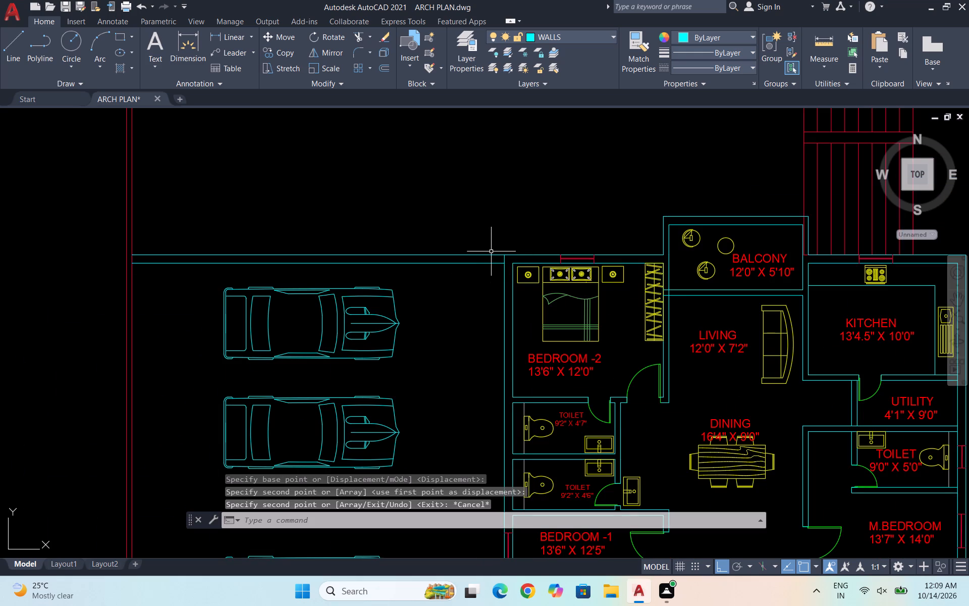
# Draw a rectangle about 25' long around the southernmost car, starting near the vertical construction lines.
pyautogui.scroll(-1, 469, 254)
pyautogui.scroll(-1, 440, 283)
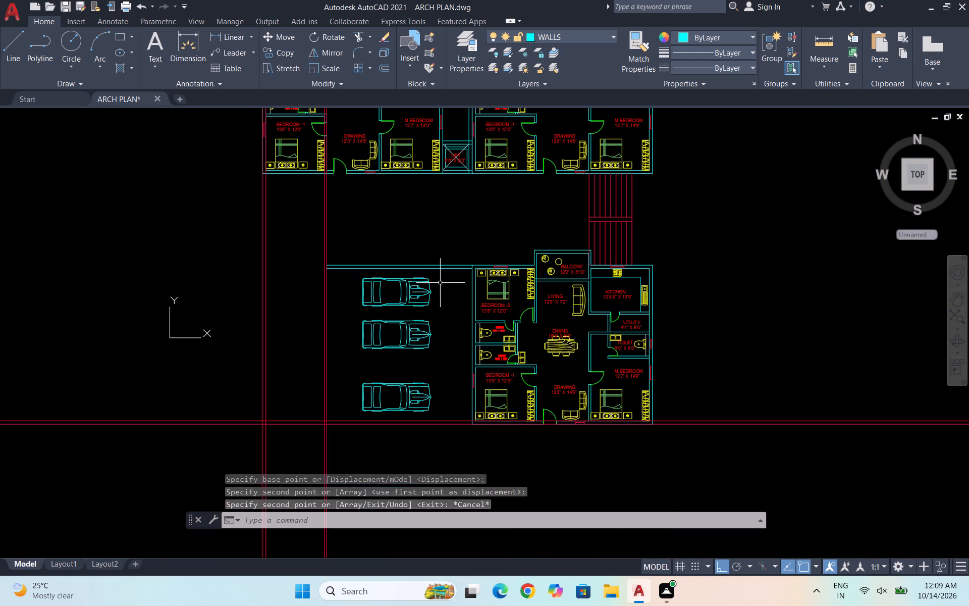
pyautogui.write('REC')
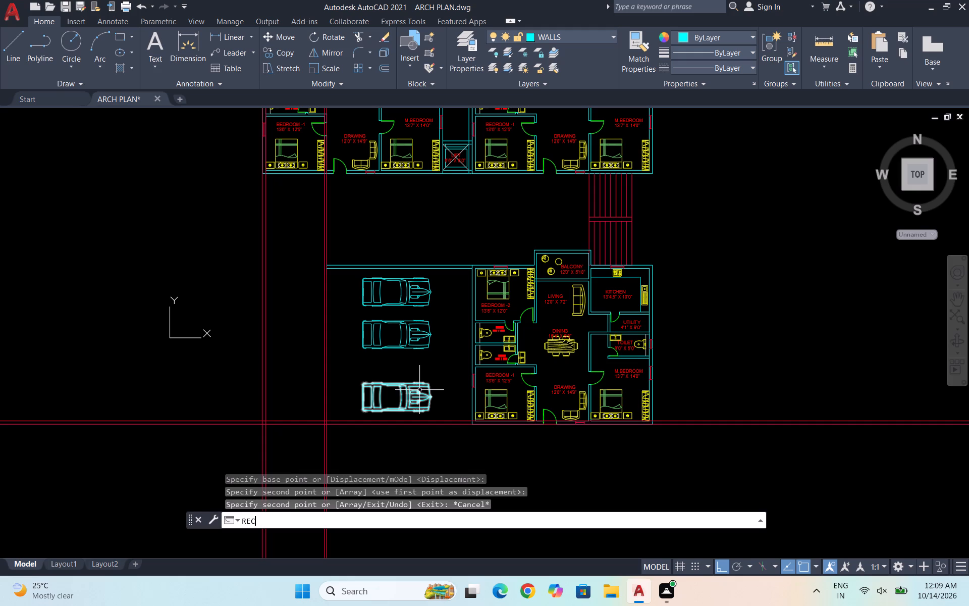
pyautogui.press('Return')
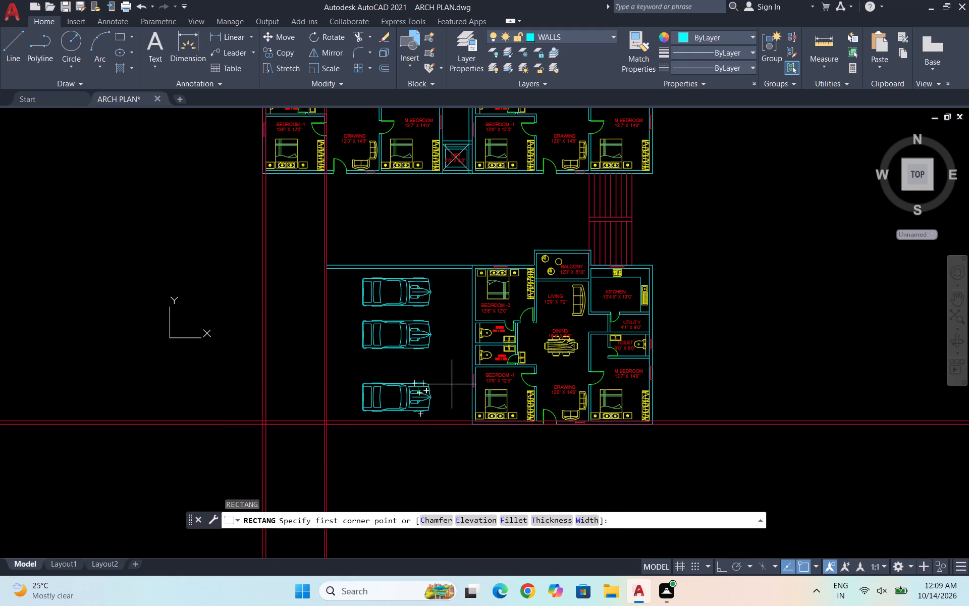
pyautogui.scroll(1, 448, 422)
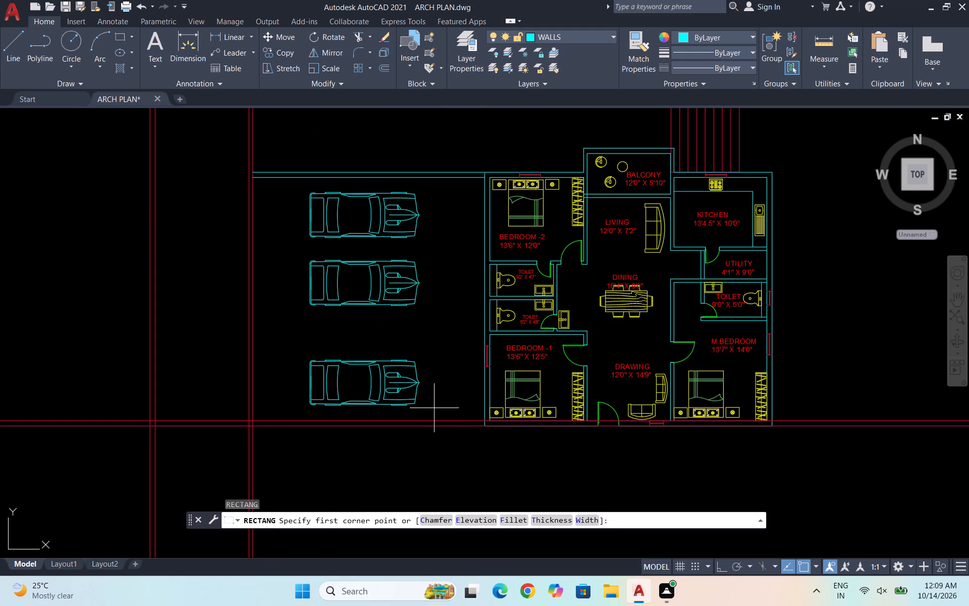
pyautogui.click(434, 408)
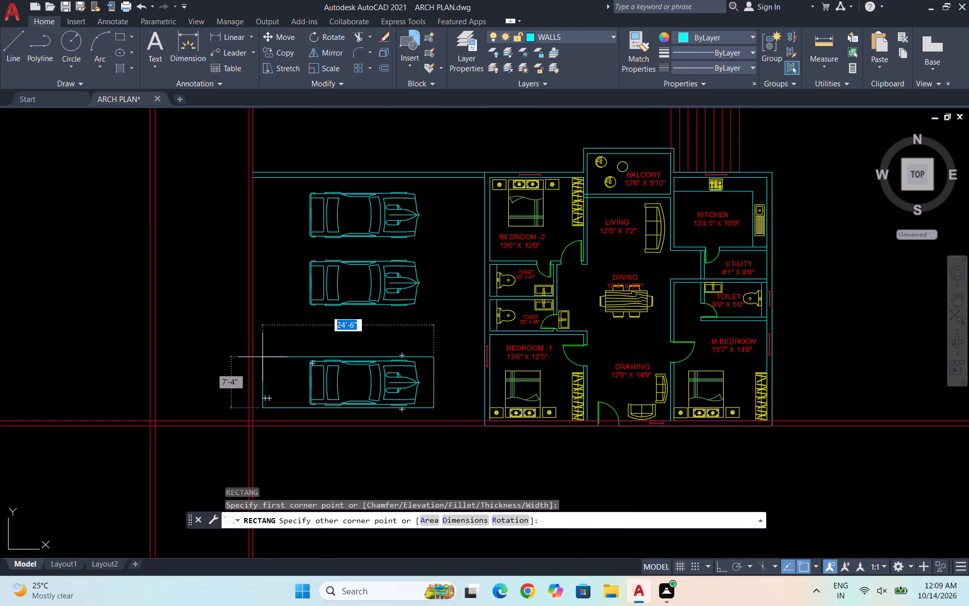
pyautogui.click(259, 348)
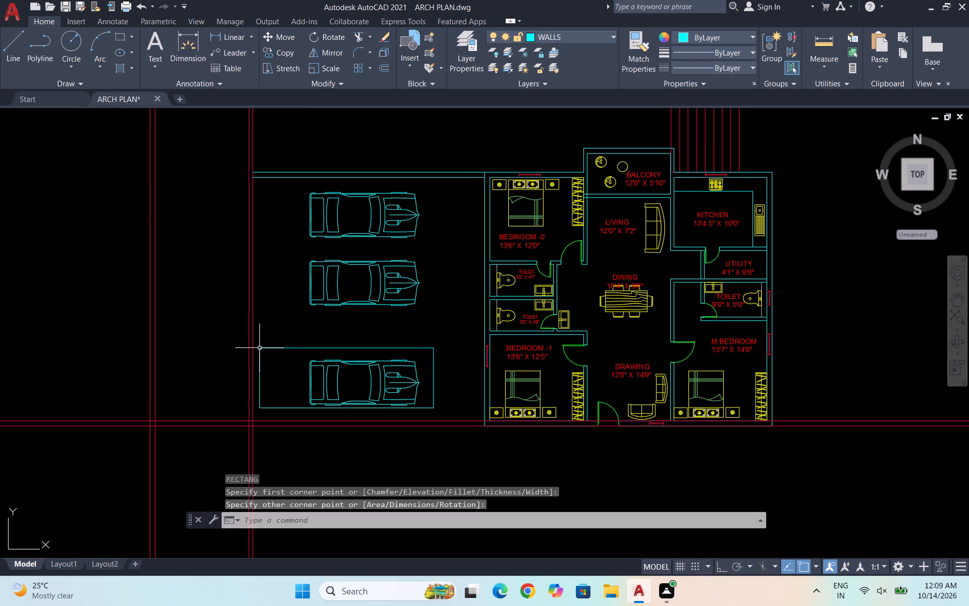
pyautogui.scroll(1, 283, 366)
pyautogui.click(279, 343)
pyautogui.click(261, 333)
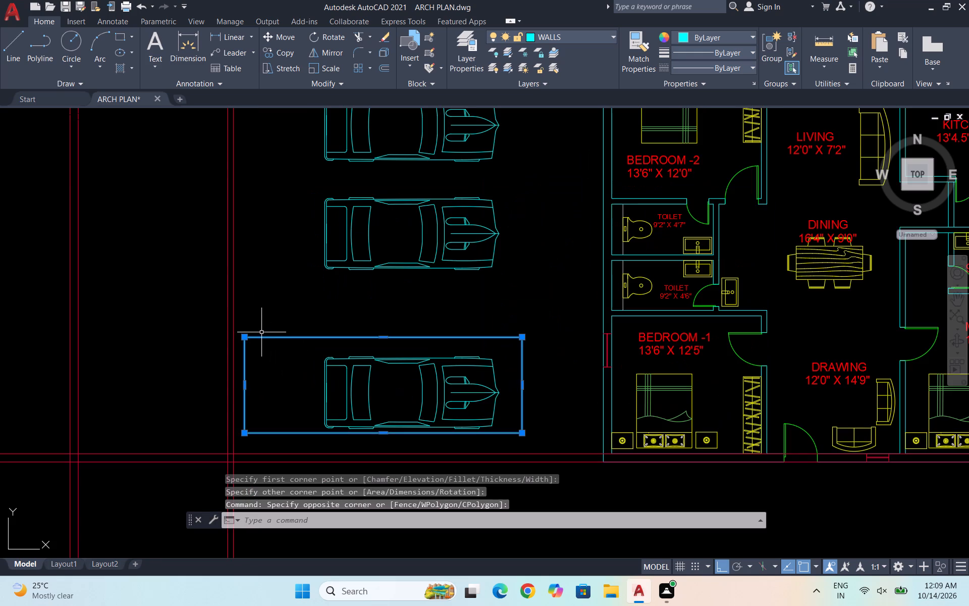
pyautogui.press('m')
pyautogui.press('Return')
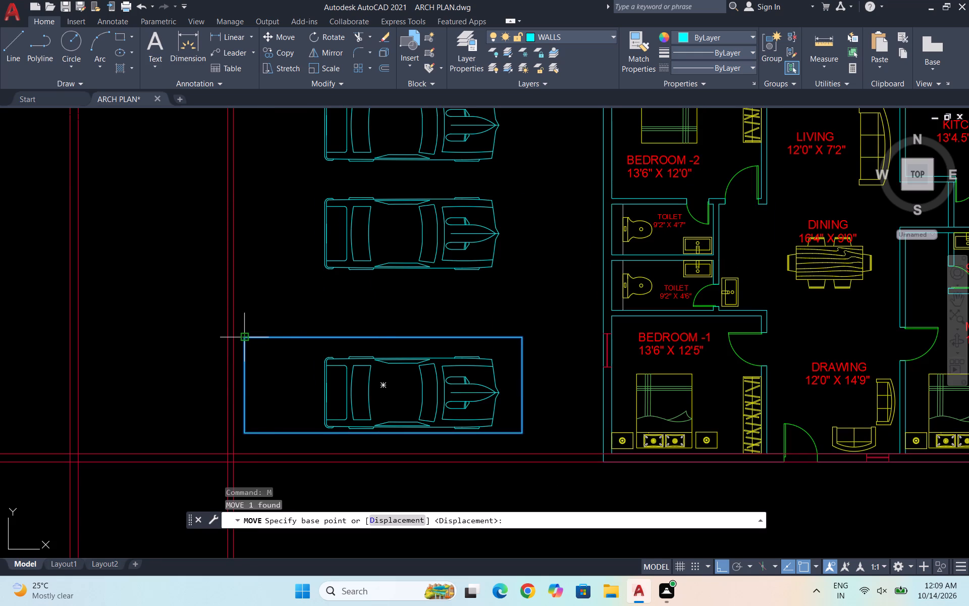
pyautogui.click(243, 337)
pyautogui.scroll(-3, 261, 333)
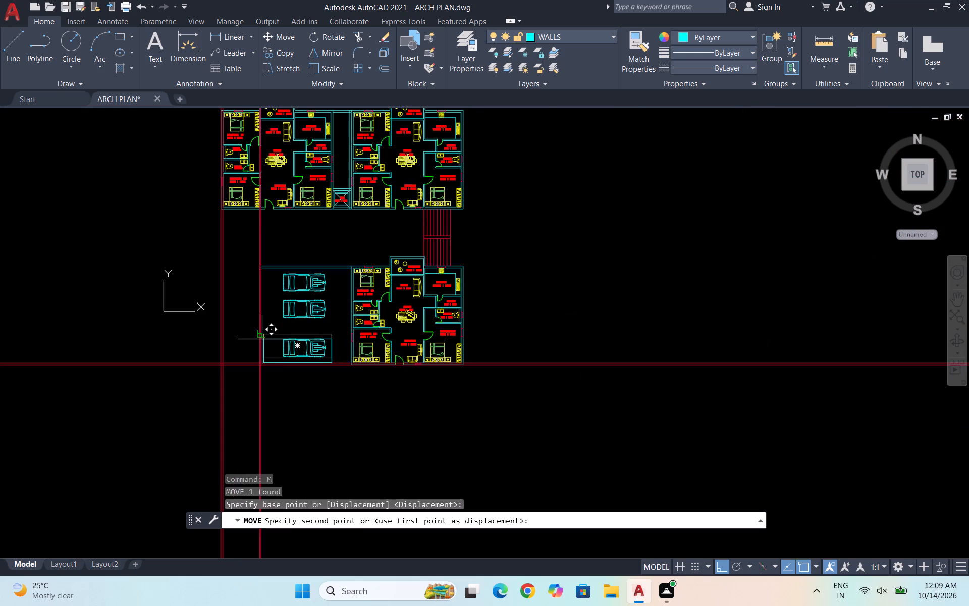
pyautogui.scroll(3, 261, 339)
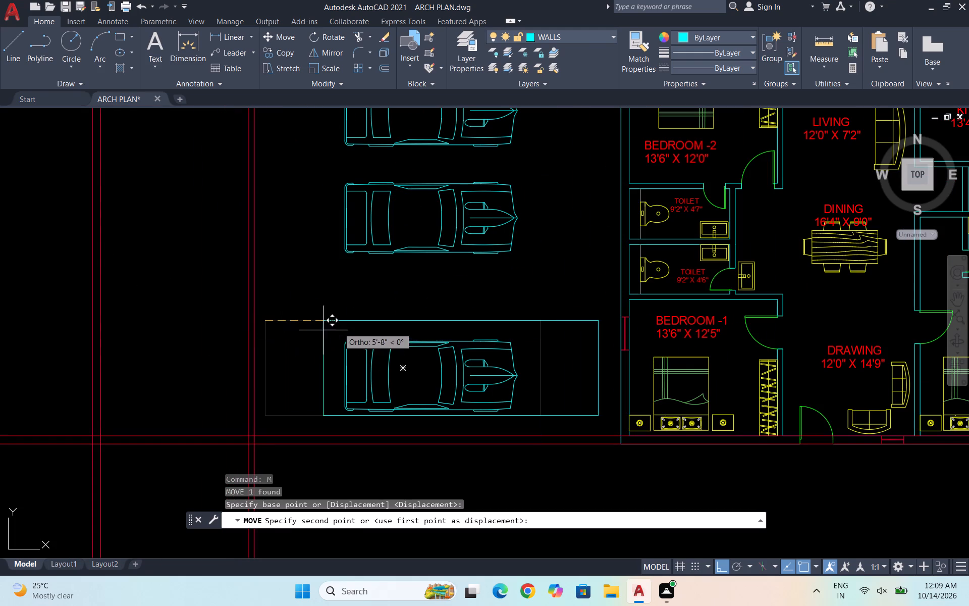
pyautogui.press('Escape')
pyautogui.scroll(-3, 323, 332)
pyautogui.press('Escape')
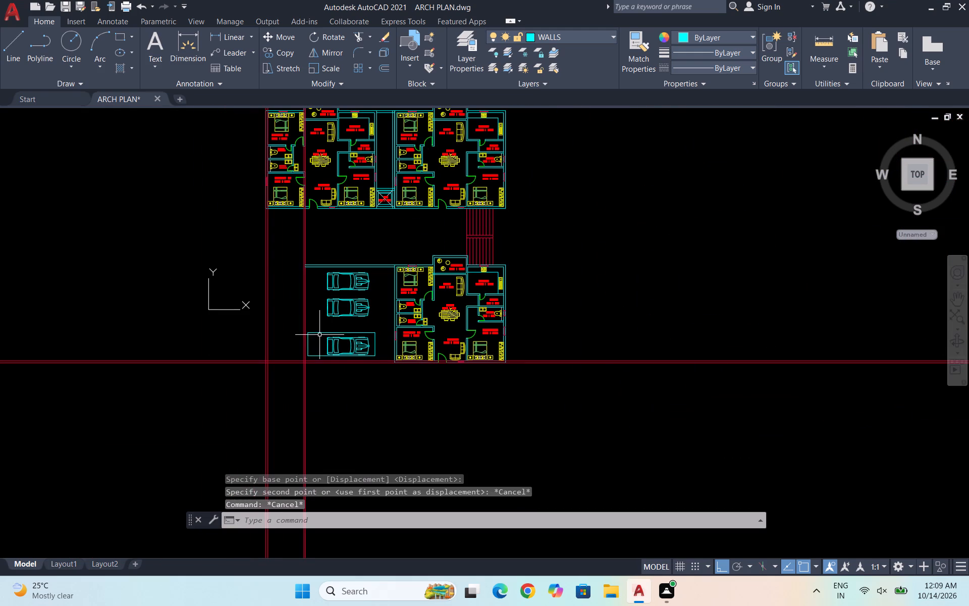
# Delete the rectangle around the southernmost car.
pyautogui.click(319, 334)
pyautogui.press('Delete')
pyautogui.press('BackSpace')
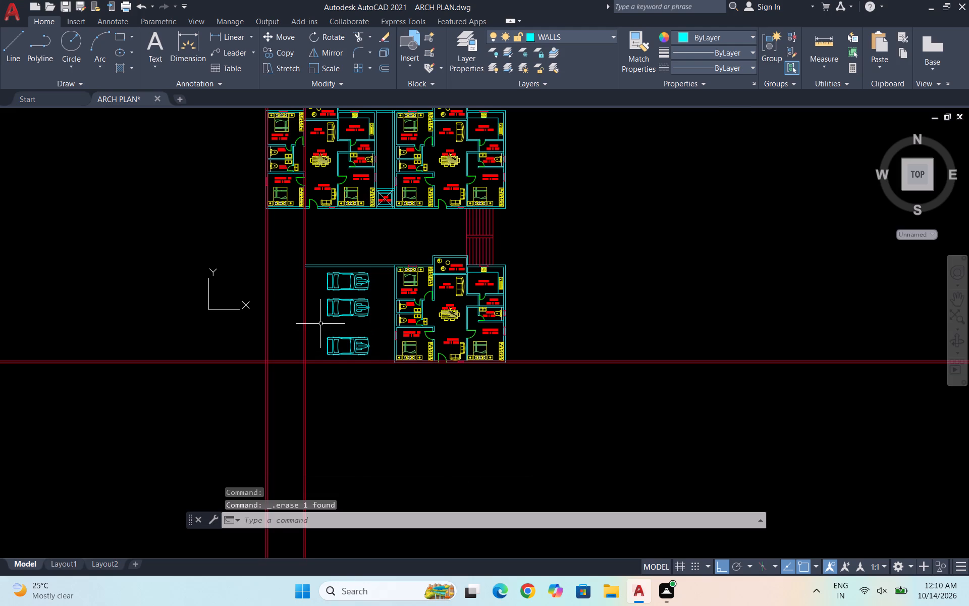
# Draw a vertical line just west of the cars, from the lower wall line down to the upper horizontal construction line.
pyautogui.scroll(2, 322, 324)
pyautogui.press('l')
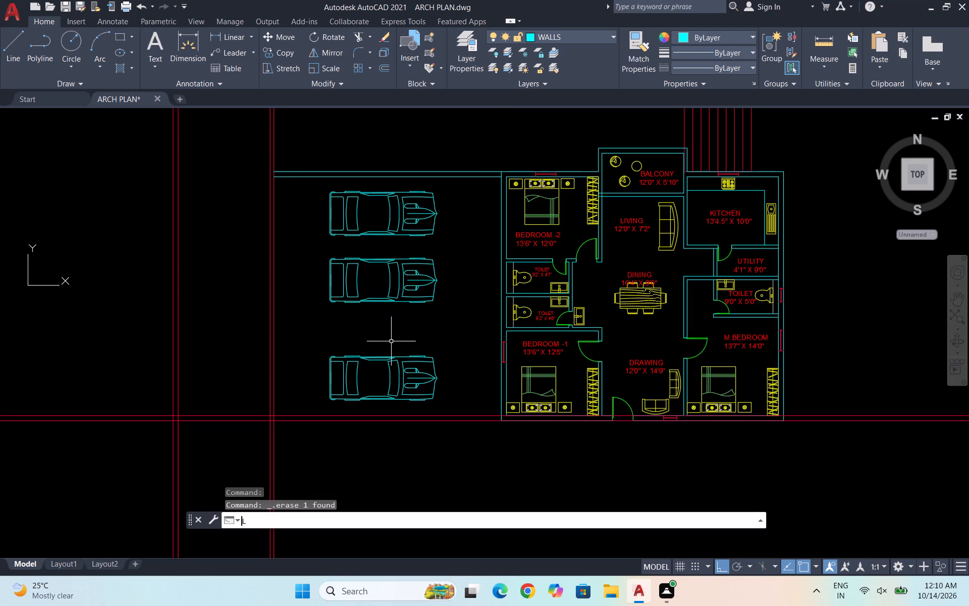
pyautogui.press('Return')
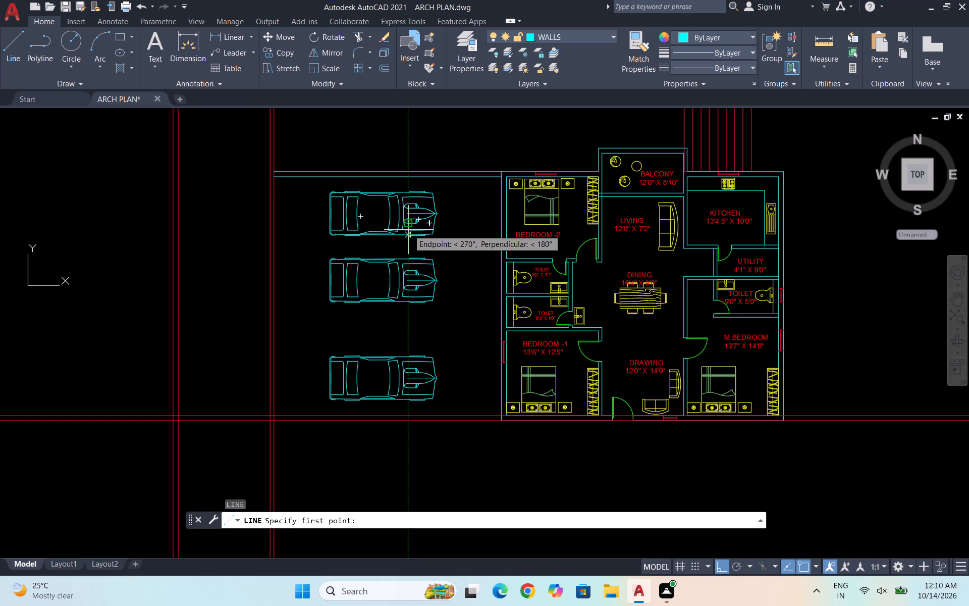
pyautogui.scroll(1, 398, 257)
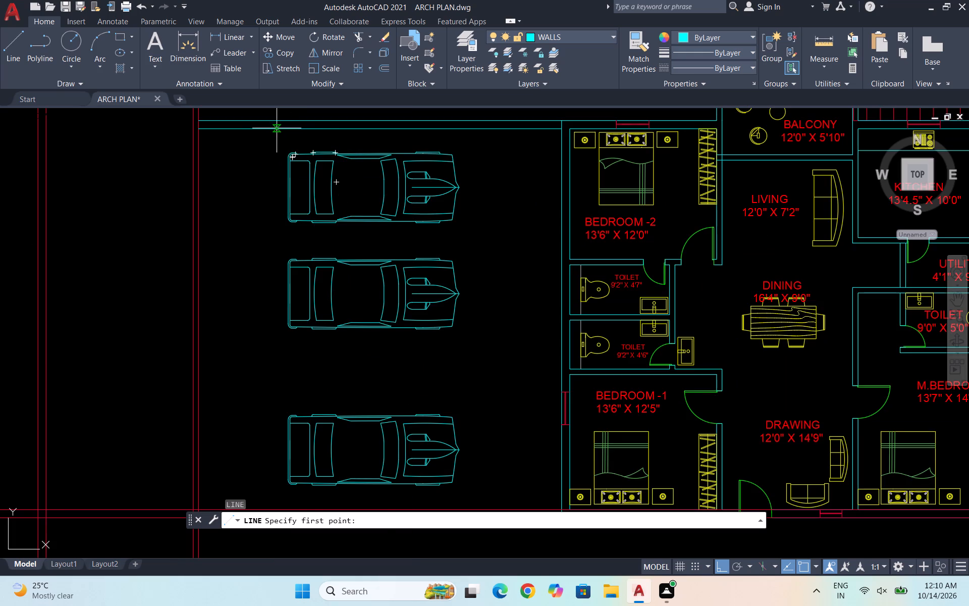
pyautogui.click(275, 128)
pyautogui.scroll(-2, 288, 136)
pyautogui.scroll(3, 283, 270)
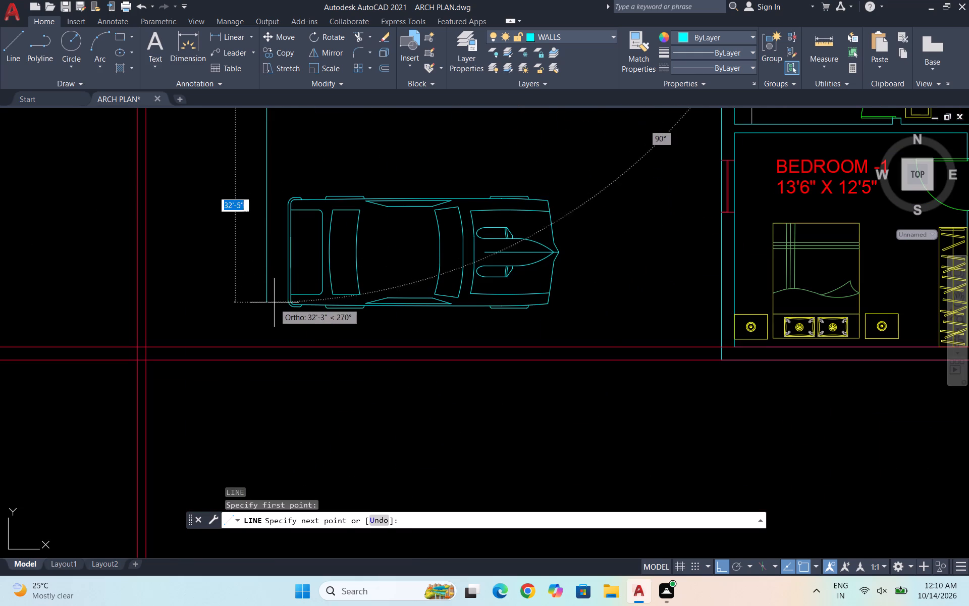
pyautogui.click(270, 344)
pyautogui.press('Escape')
pyautogui.scroll(-3, 299, 321)
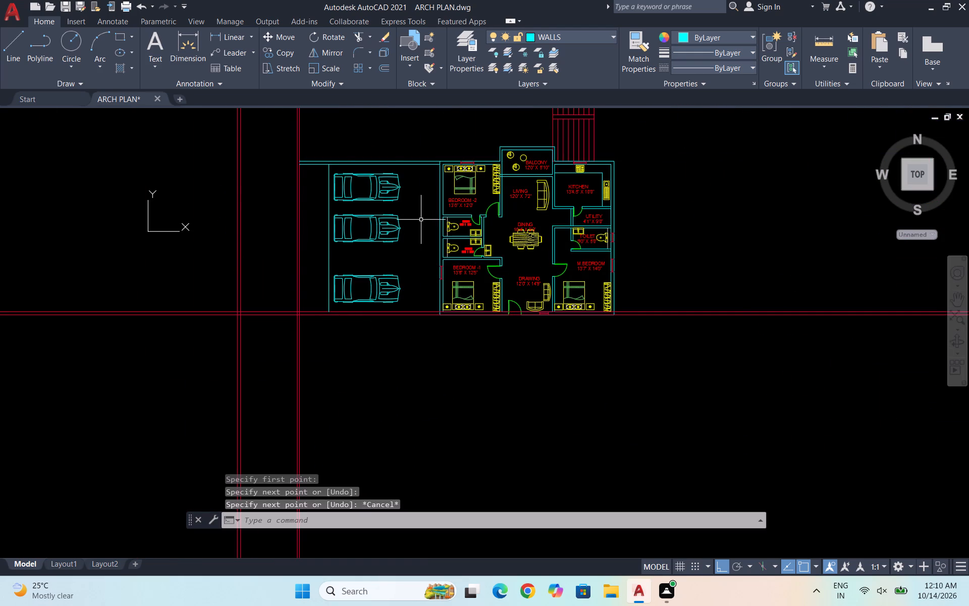
# Draw a rectangle about 19' long around the northernmost car, with its northwest corner on the vertical line beside the cars.
pyautogui.write('REC')
pyautogui.press('Return')
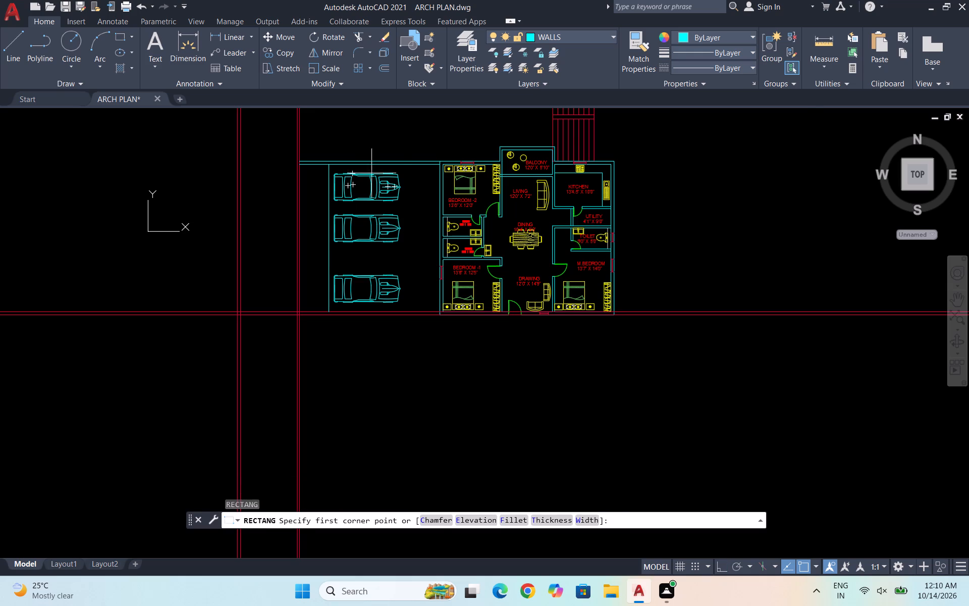
pyautogui.scroll(2, 389, 174)
pyautogui.click(436, 253)
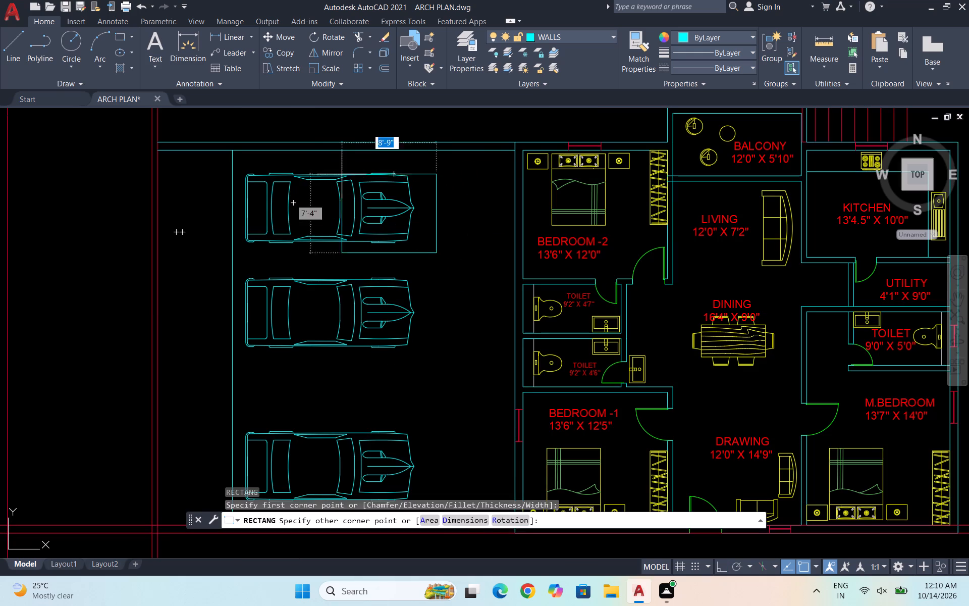
pyautogui.click(233, 165)
pyautogui.press('Escape')
# Copy the rectangle straight south twice, placing one around the middle car and one around the southernmost car.
pyautogui.click(462, 252)
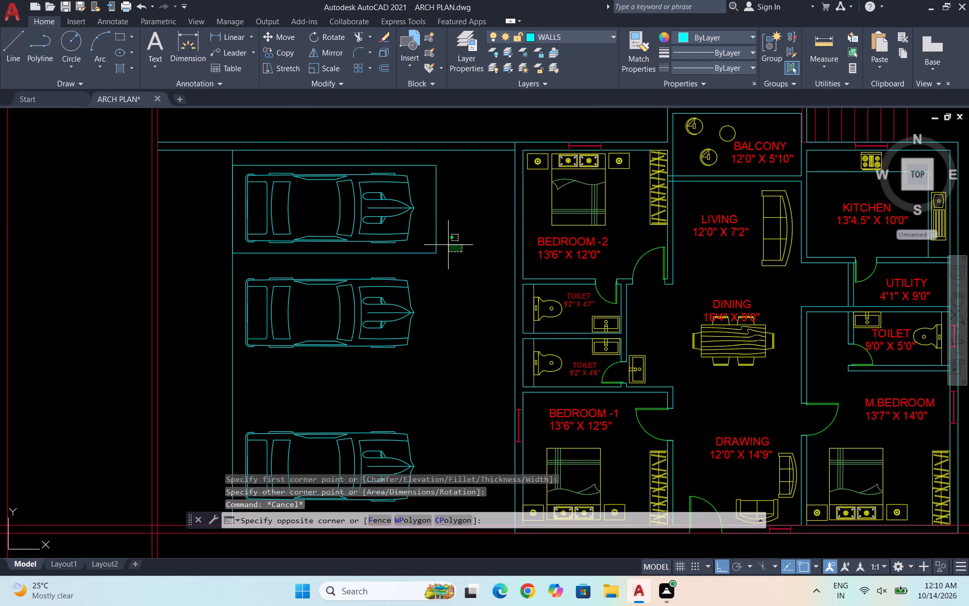
pyautogui.click(426, 240)
pyautogui.write('CO')
pyautogui.press('Return')
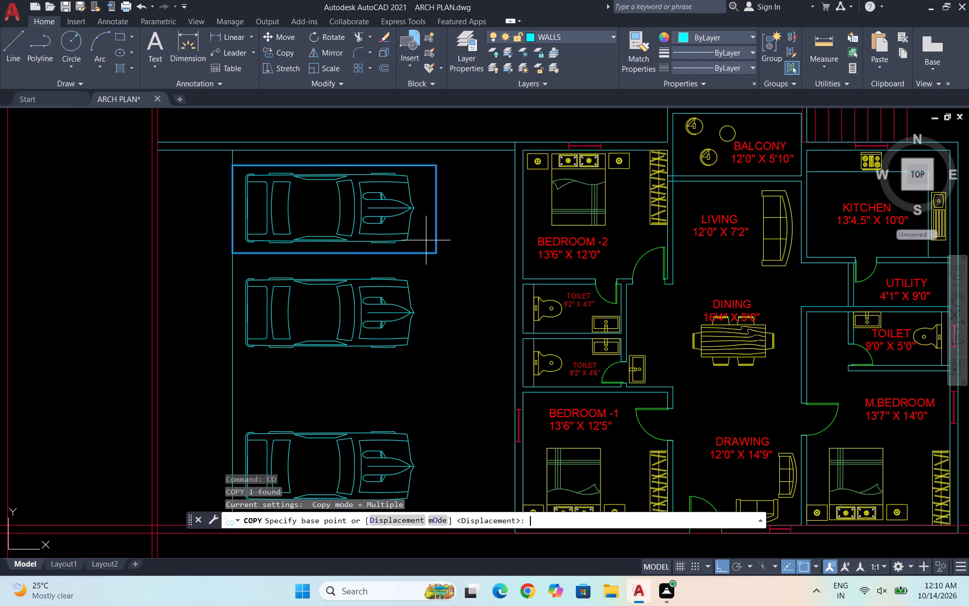
pyautogui.click(232, 166)
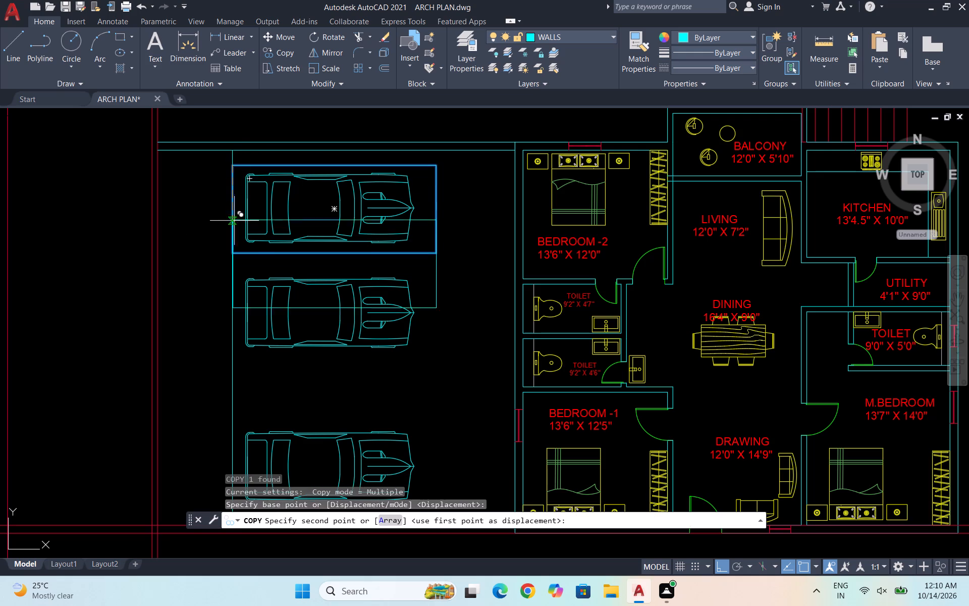
pyautogui.click(230, 269)
pyautogui.scroll(-2, 268, 208)
pyautogui.scroll(2, 259, 294)
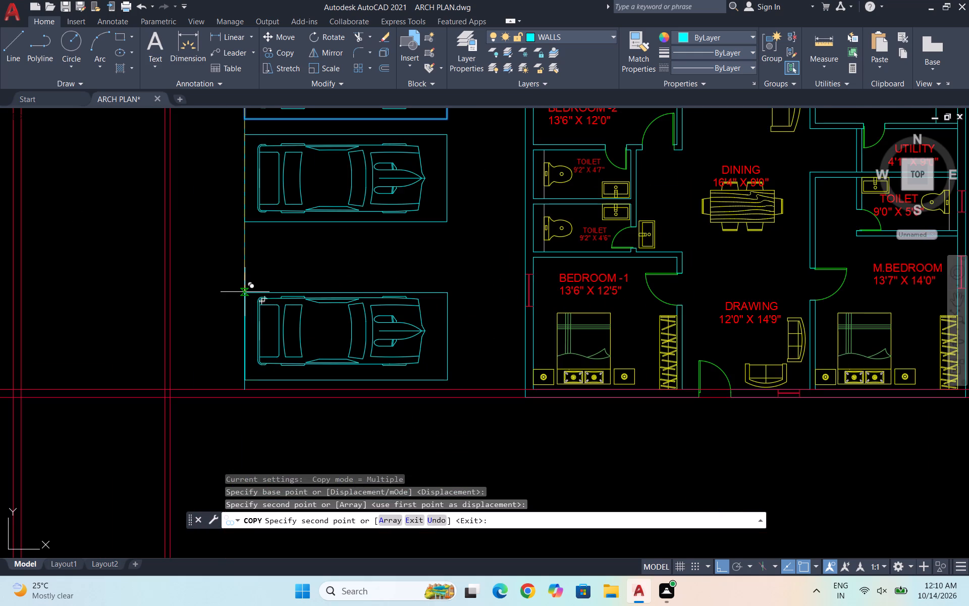
pyautogui.click(244, 288)
pyautogui.scroll(-3, 310, 259)
pyautogui.press('Escape')
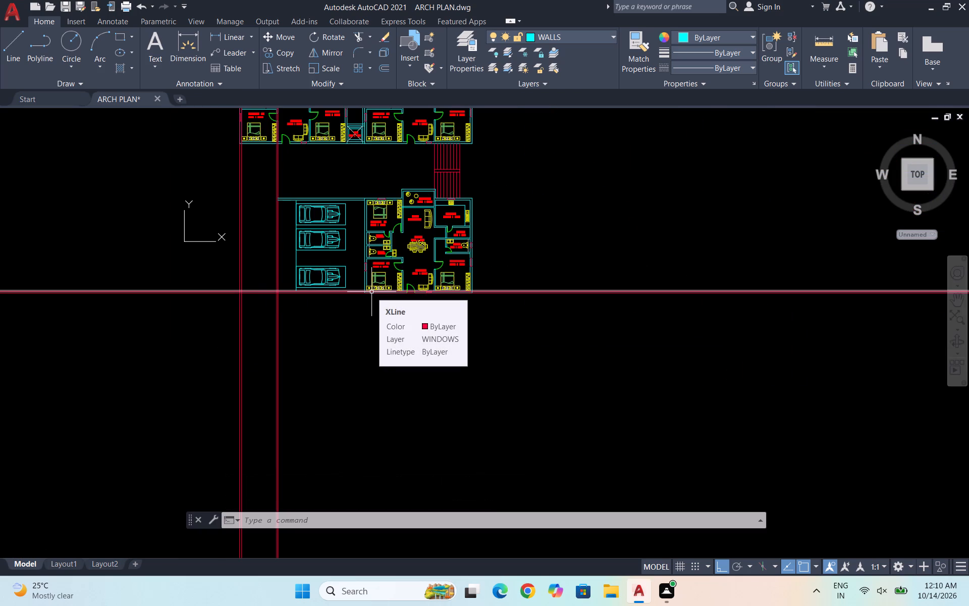
pyautogui.press('Escape')
# Draw the outer wall line from the upper-west unit's southwest corner down to the lower construction line and east to the southern unit's southeast corner.
pyautogui.press('l')
pyautogui.press('Return')
pyautogui.scroll(1, 342, 226)
pyautogui.scroll(-3, 205, 199)
pyautogui.scroll(5, 215, 196)
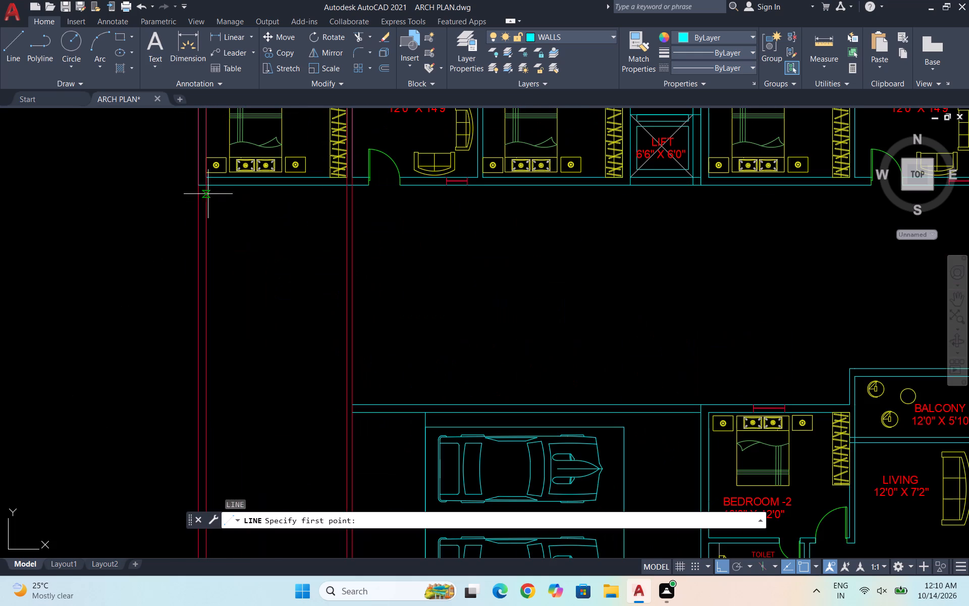
pyautogui.click(201, 185)
pyautogui.scroll(-2, 204, 174)
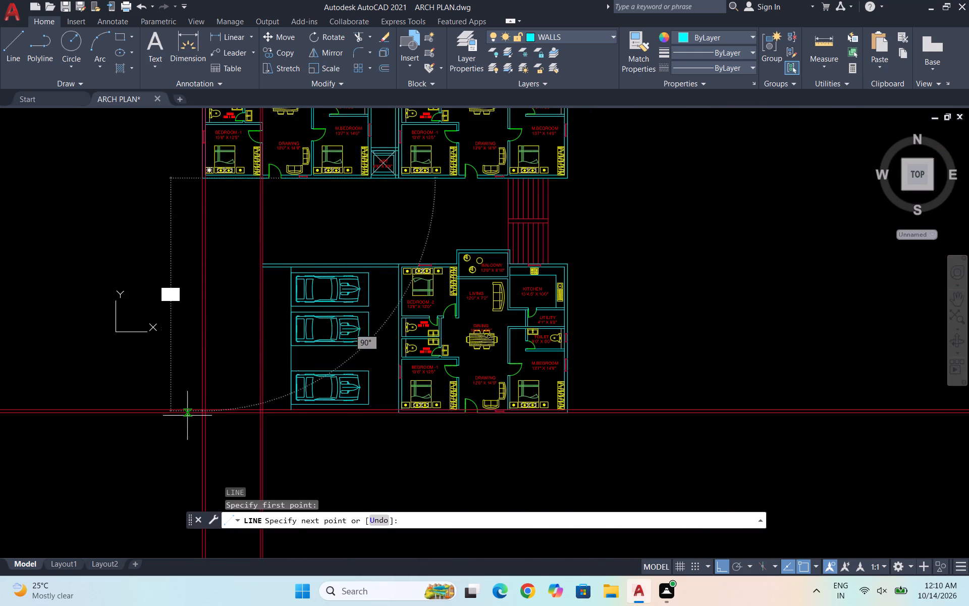
pyautogui.scroll(3, 195, 428)
pyautogui.click(221, 366)
pyautogui.scroll(-2, 192, 351)
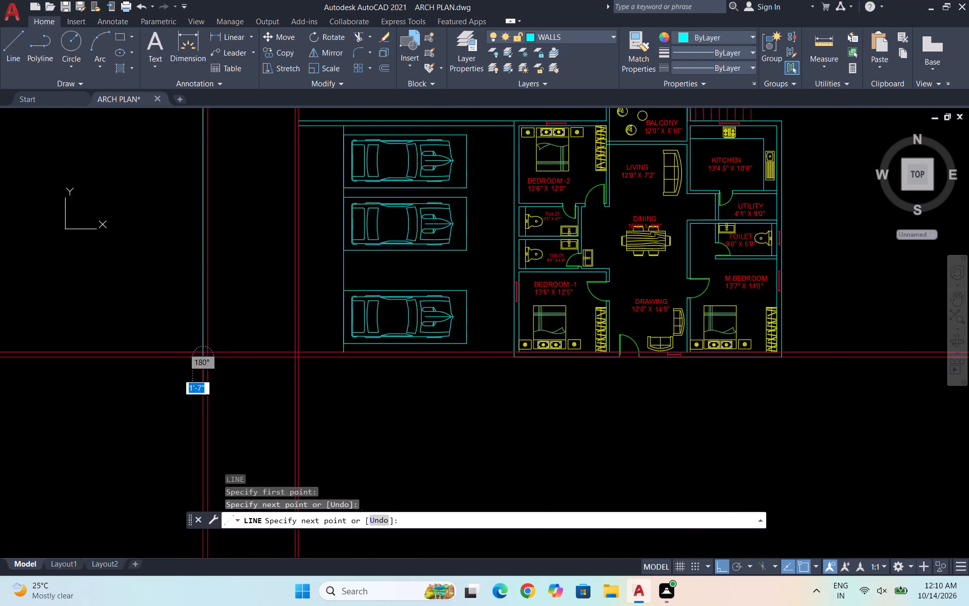
pyautogui.scroll(-1, 193, 351)
pyautogui.scroll(2, 405, 365)
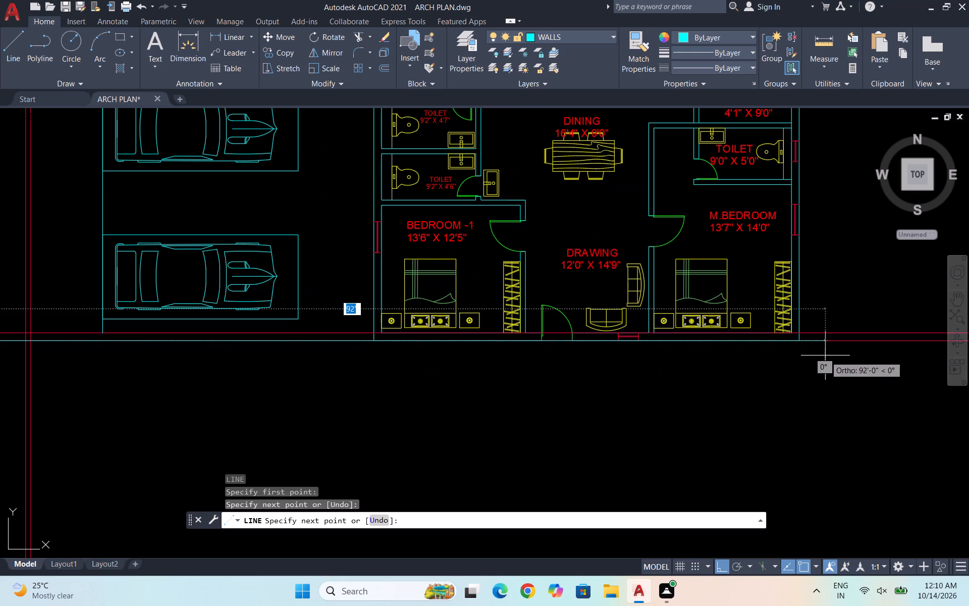
pyautogui.click(796, 340)
pyautogui.press('Escape')
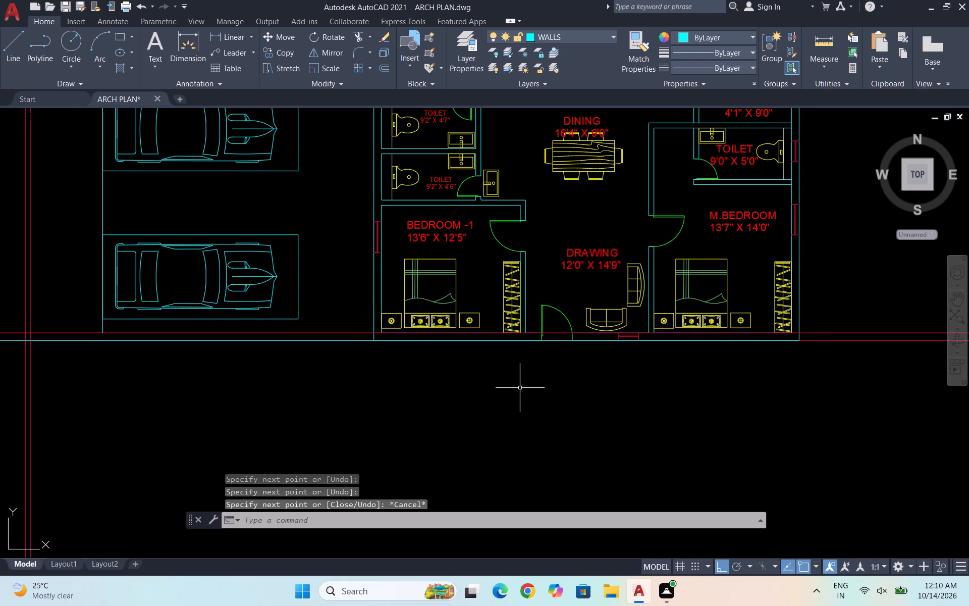
# Draw the inner wall line down to the upper horizontal construction line, then about 88' east to the inner southeast corner of the southern unit's M.Bedroom.
pyautogui.press('space')
pyautogui.scroll(-2, 471, 374)
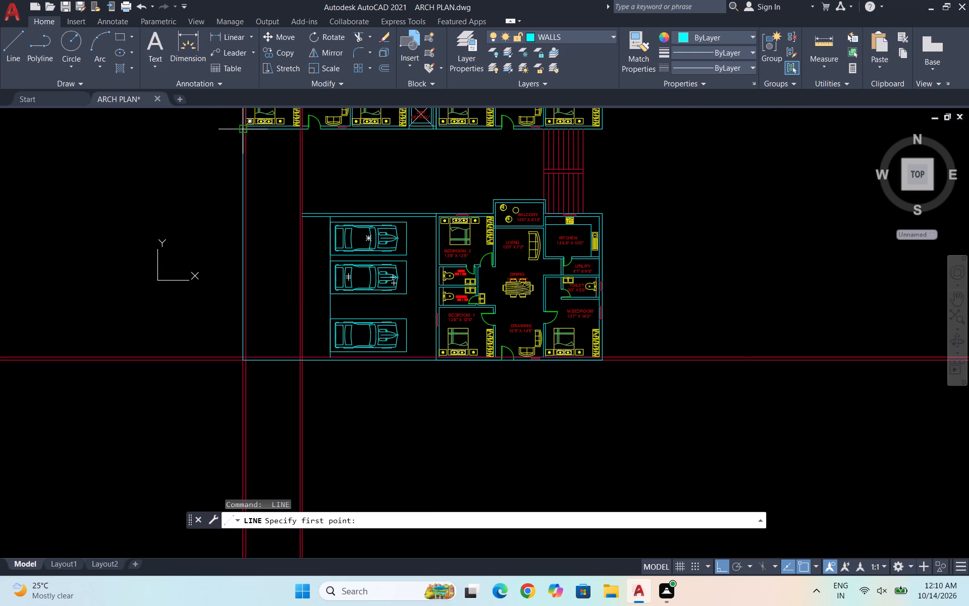
pyautogui.scroll(4, 243, 131)
pyautogui.click(248, 121)
pyautogui.scroll(-1, 248, 120)
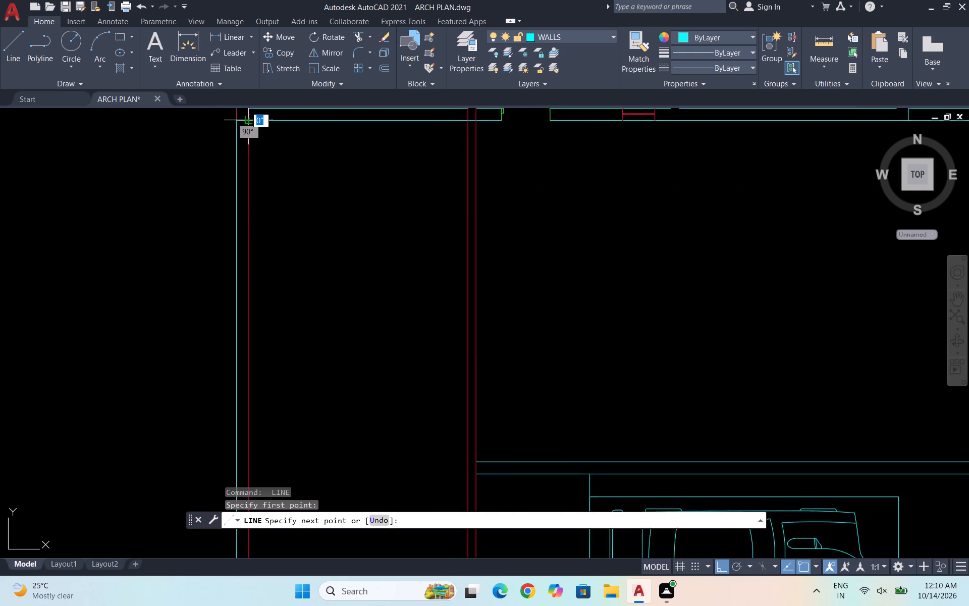
pyautogui.scroll(-1, 249, 120)
pyautogui.scroll(-2, 225, 251)
pyautogui.scroll(3, 231, 424)
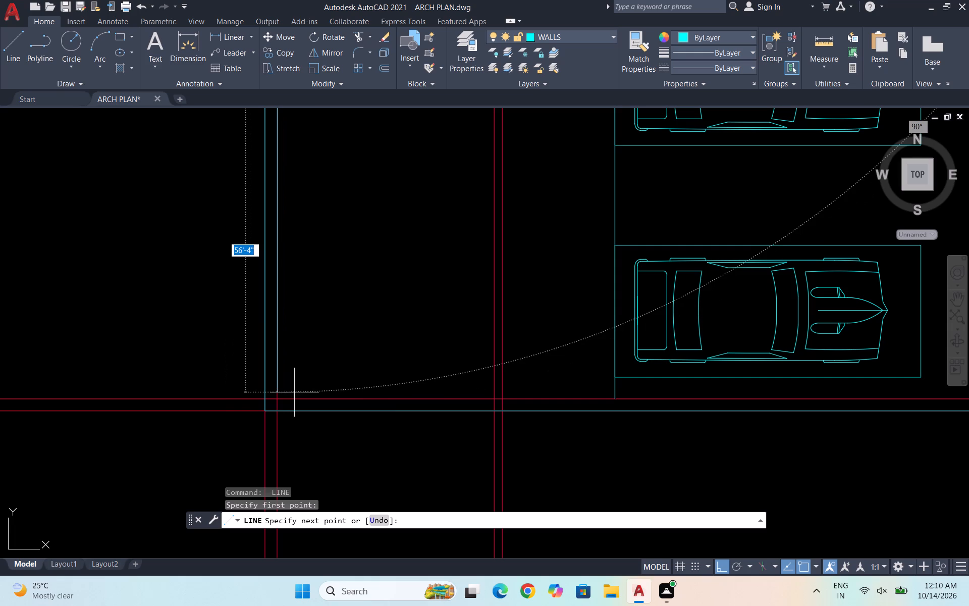
pyautogui.click(279, 397)
pyautogui.scroll(-3, 238, 373)
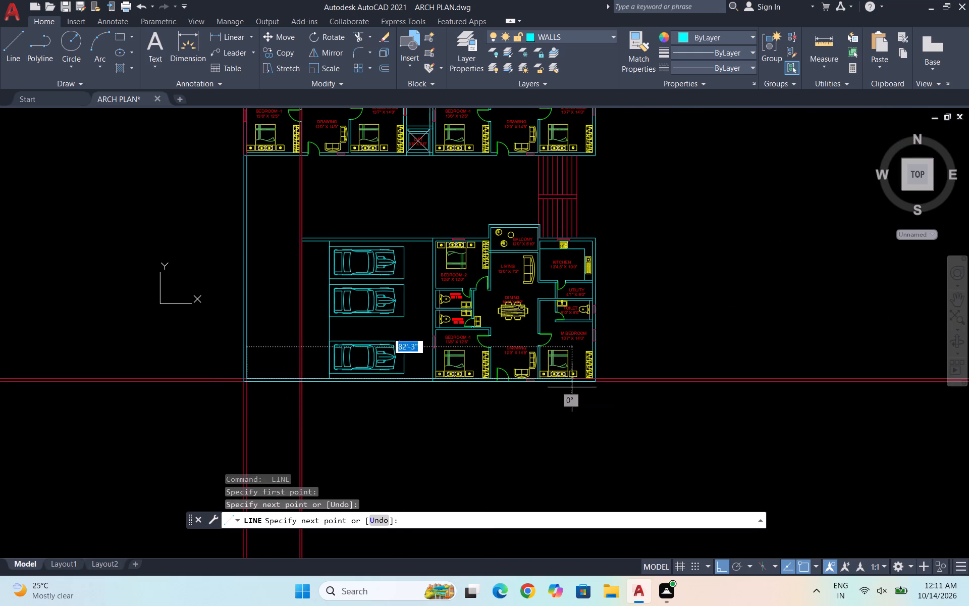
pyautogui.scroll(2, 575, 388)
pyautogui.scroll(4, 617, 358)
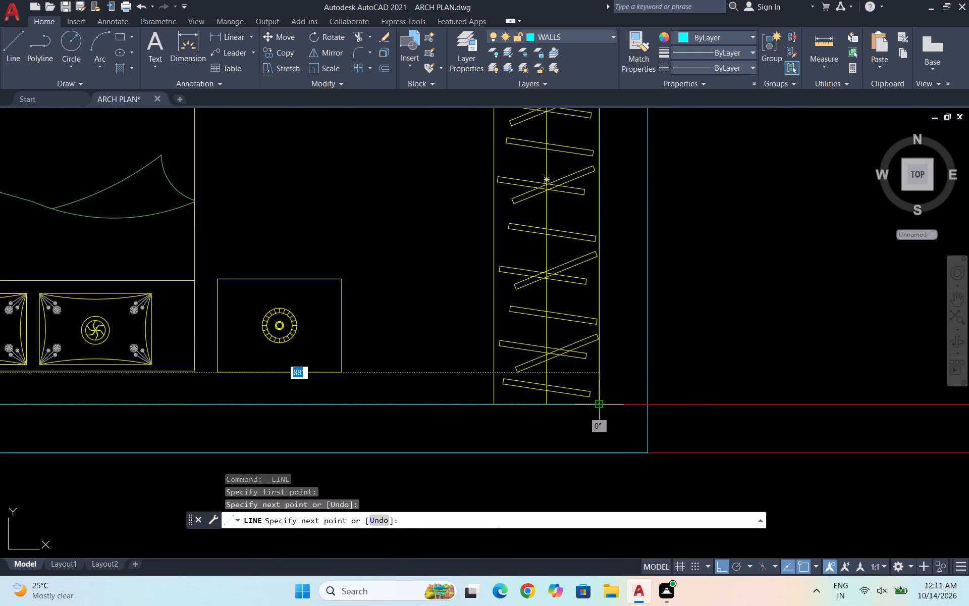
pyautogui.click(601, 403)
pyautogui.scroll(-2, 618, 391)
pyautogui.press('Escape')
pyautogui.scroll(-2, 600, 374)
pyautogui.scroll(-3, 498, 386)
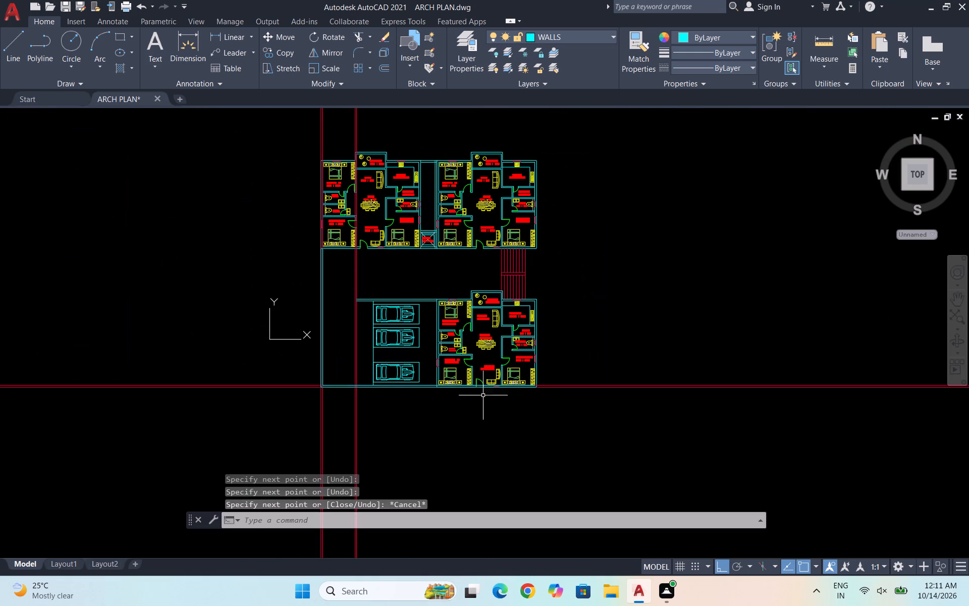
# Trace the west line of the vertical construction pair nearest the cars with a wall line, from the upper unit's south wall down to the south wall.
pyautogui.scroll(4, 366, 289)
pyautogui.press('l')
pyautogui.press('Return')
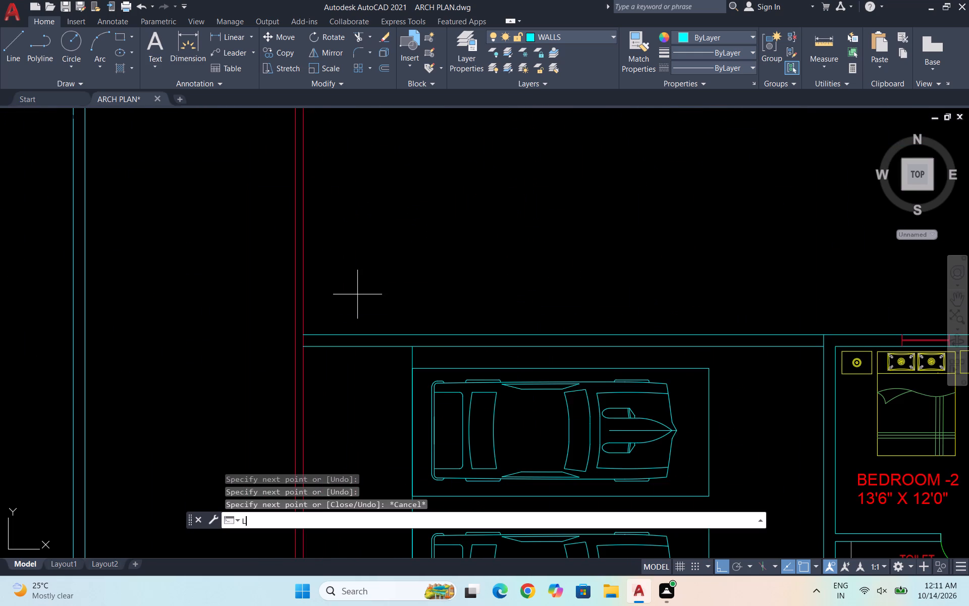
pyautogui.scroll(-3, 367, 280)
pyautogui.scroll(3, 377, 246)
pyautogui.scroll(-1, 343, 225)
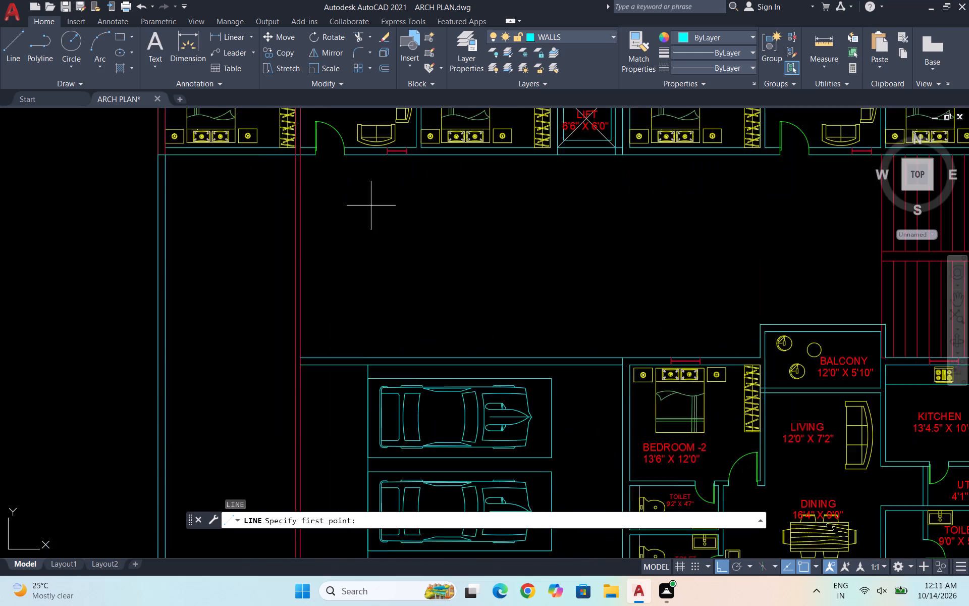
pyautogui.scroll(-1, 374, 204)
pyautogui.scroll(3, 326, 173)
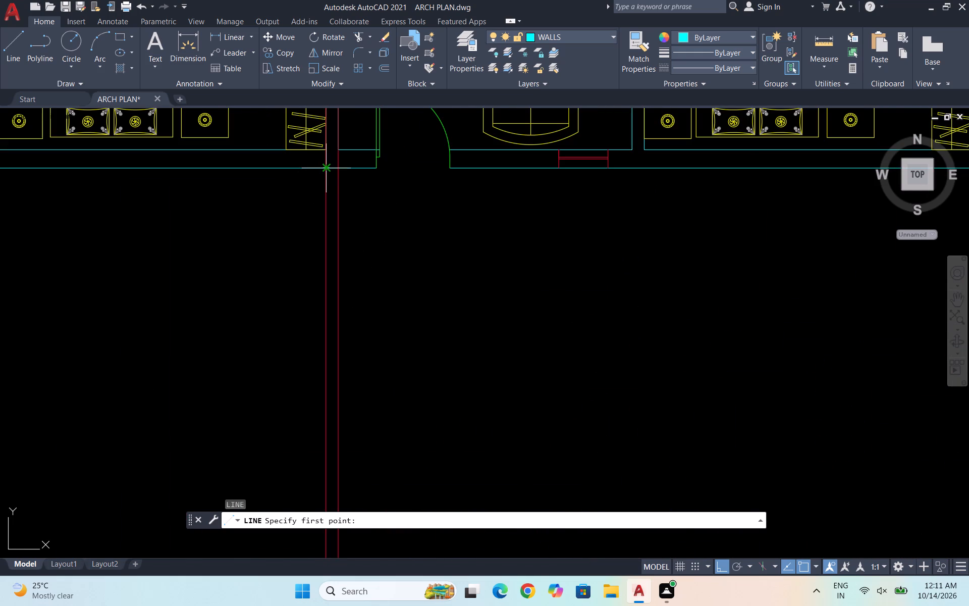
pyautogui.click(328, 168)
pyautogui.scroll(-3, 320, 162)
pyautogui.scroll(-1, 329, 326)
pyautogui.scroll(3, 315, 443)
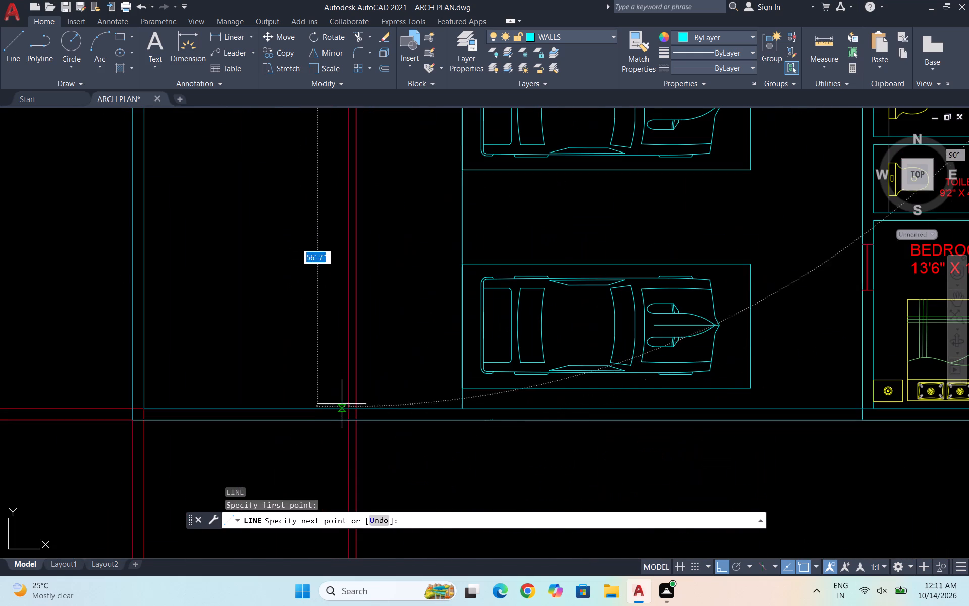
pyautogui.click(352, 410)
pyautogui.press('Escape')
pyautogui.scroll(-2, 372, 372)
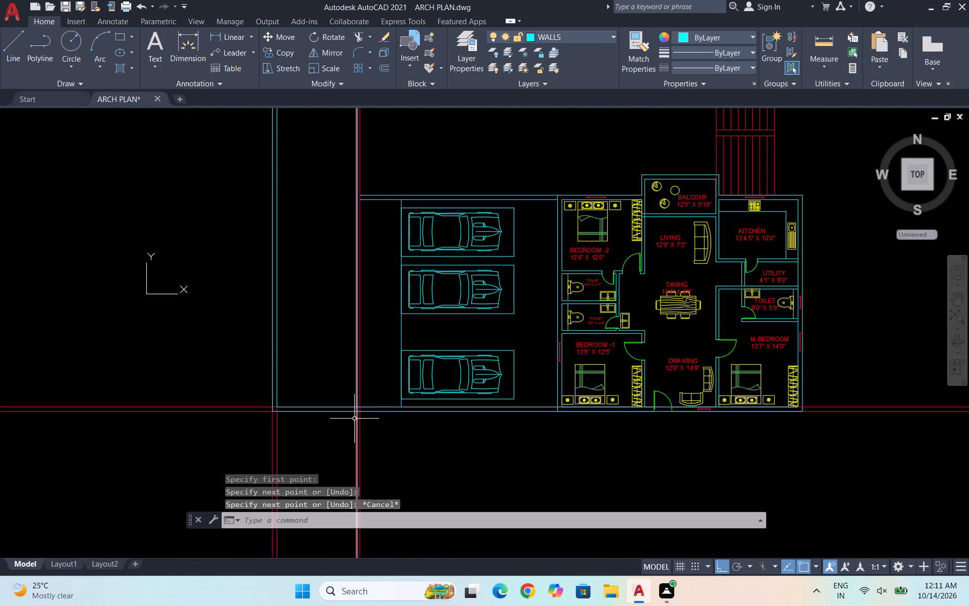
# Trace the east line of that construction pair with a parallel wall line, about 57'-6" long, down to the south wall.
pyautogui.press('space')
pyautogui.scroll(-2, 334, 420)
pyautogui.scroll(2, 353, 304)
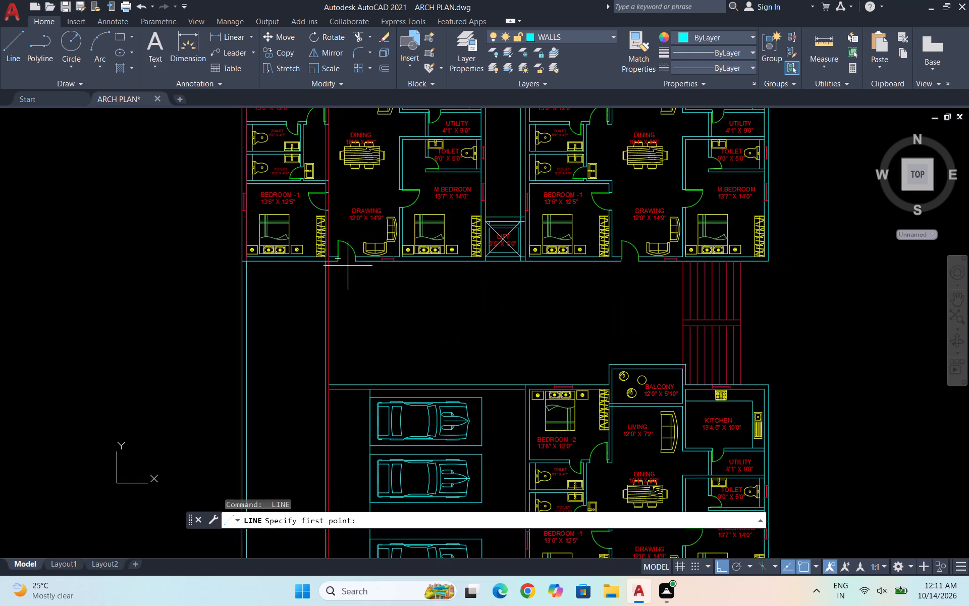
pyautogui.scroll(2, 315, 267)
pyautogui.scroll(2, 344, 235)
pyautogui.click(351, 270)
pyautogui.scroll(-2, 348, 241)
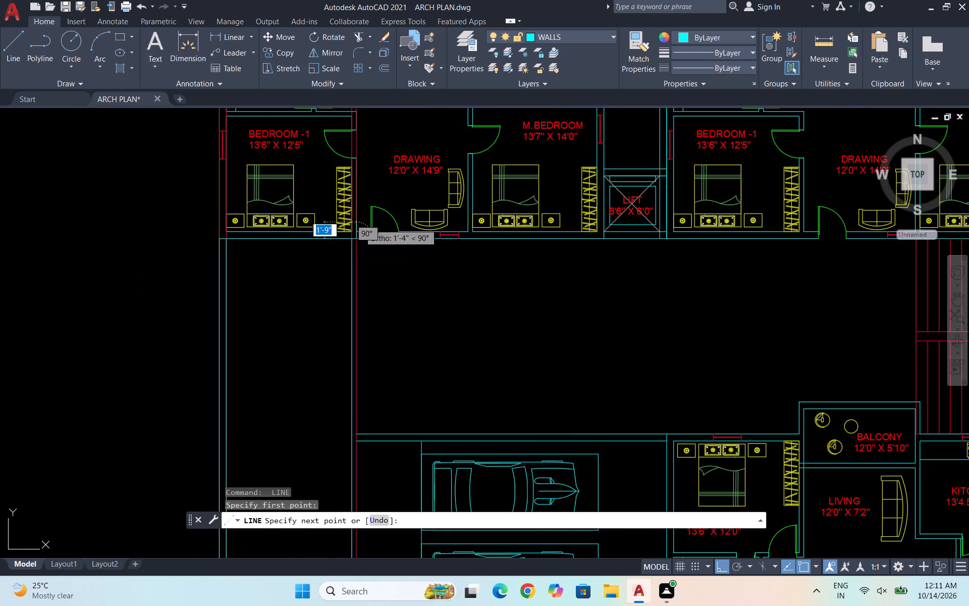
pyautogui.scroll(-4, 362, 222)
pyautogui.scroll(4, 360, 356)
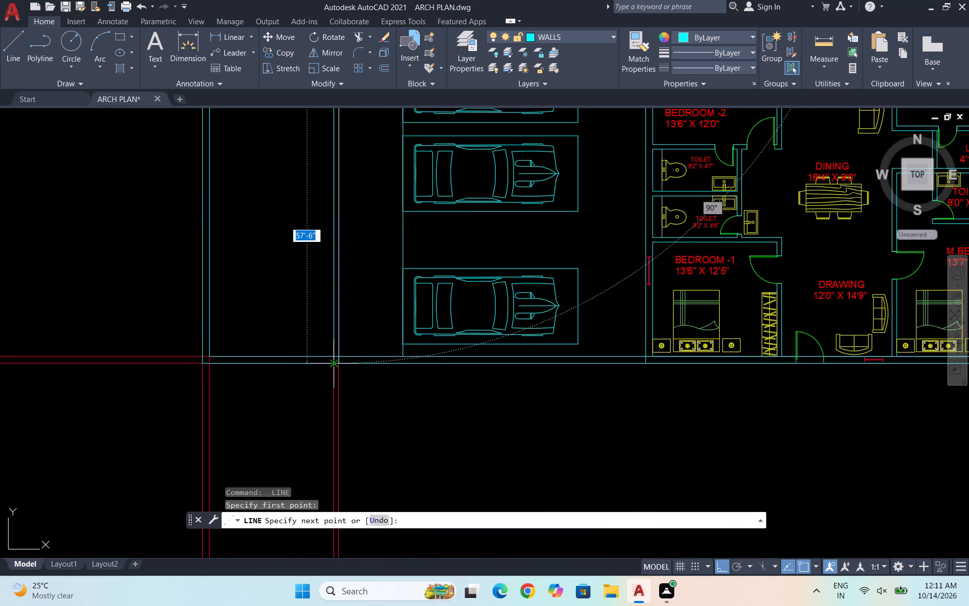
pyautogui.scroll(3, 337, 363)
pyautogui.click(336, 365)
pyautogui.press('Escape')
pyautogui.scroll(-3, 337, 353)
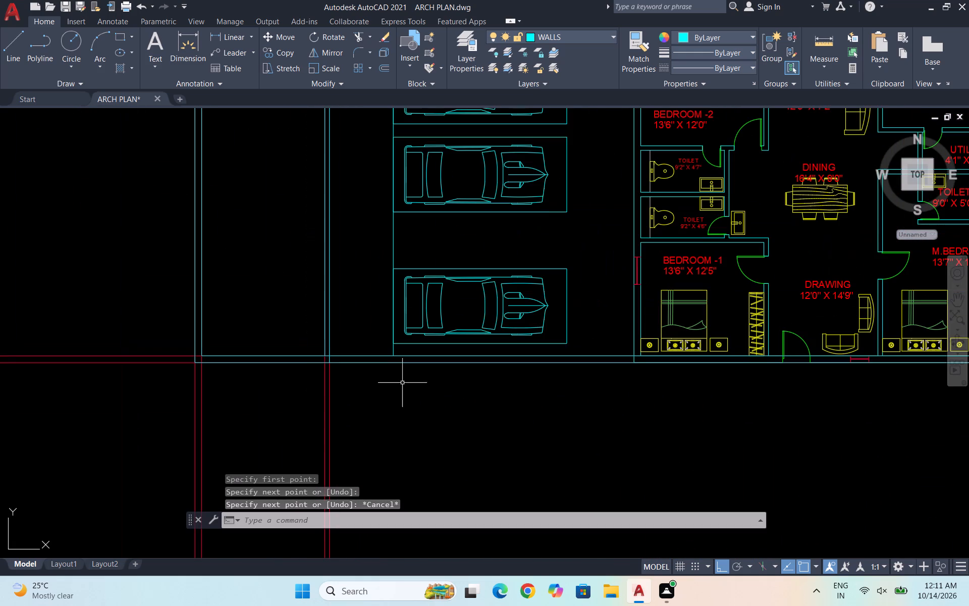
# Delete the four vertical and two horizontal construction lines.
pyautogui.moveTo(369, 426); pyautogui.dragTo(200, 430)
pyautogui.click(43, 387)
pyautogui.moveTo(95, 380); pyautogui.dragTo(93, 366)
pyautogui.click(76, 322)
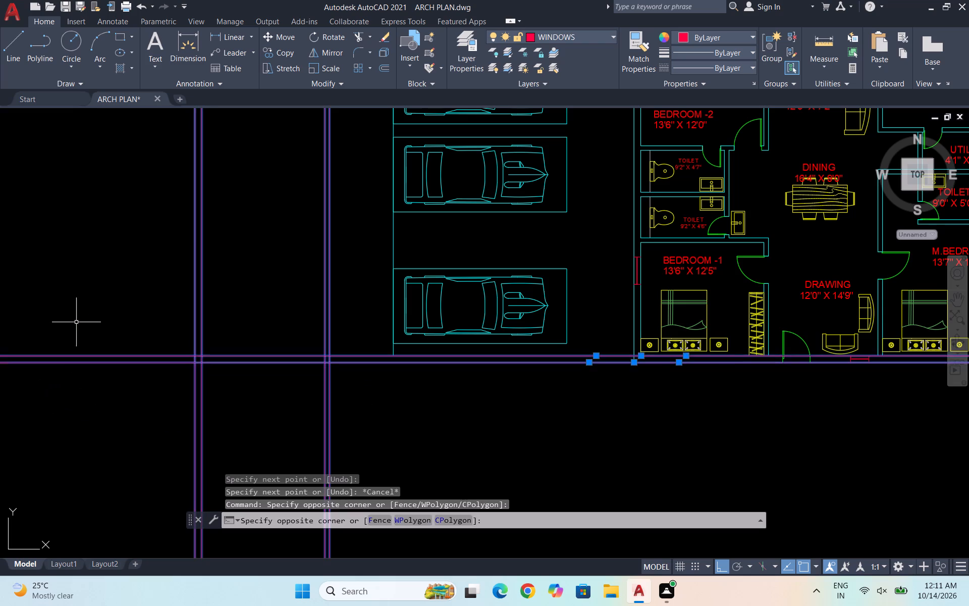
pyautogui.scroll(-4, 79, 322)
pyautogui.press('Delete')
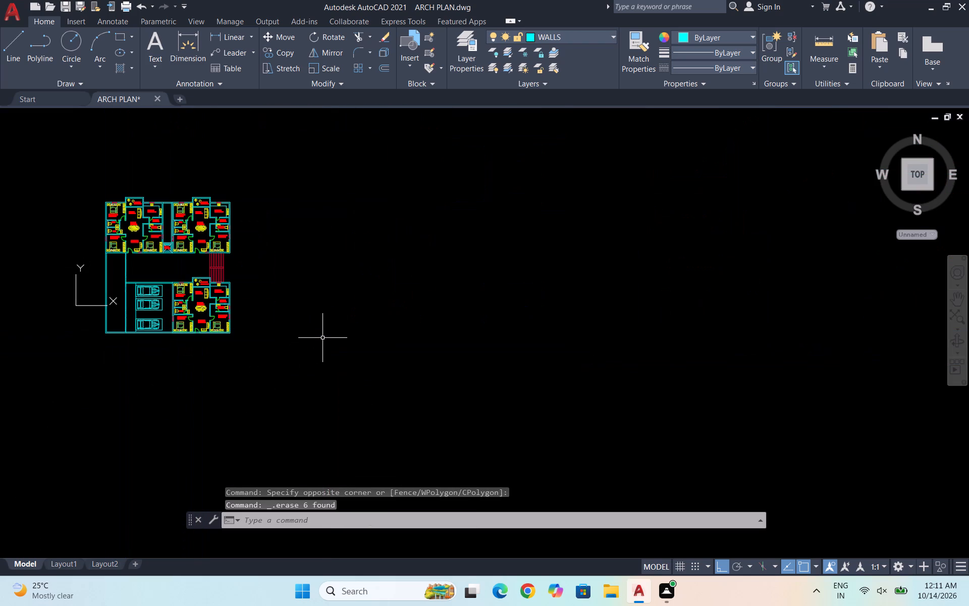
# Draw a vertical centre line in the driveway strip from the midpoint of its inner south wall line up to the upper unit's south wall.
pyautogui.scroll(2, 120, 287)
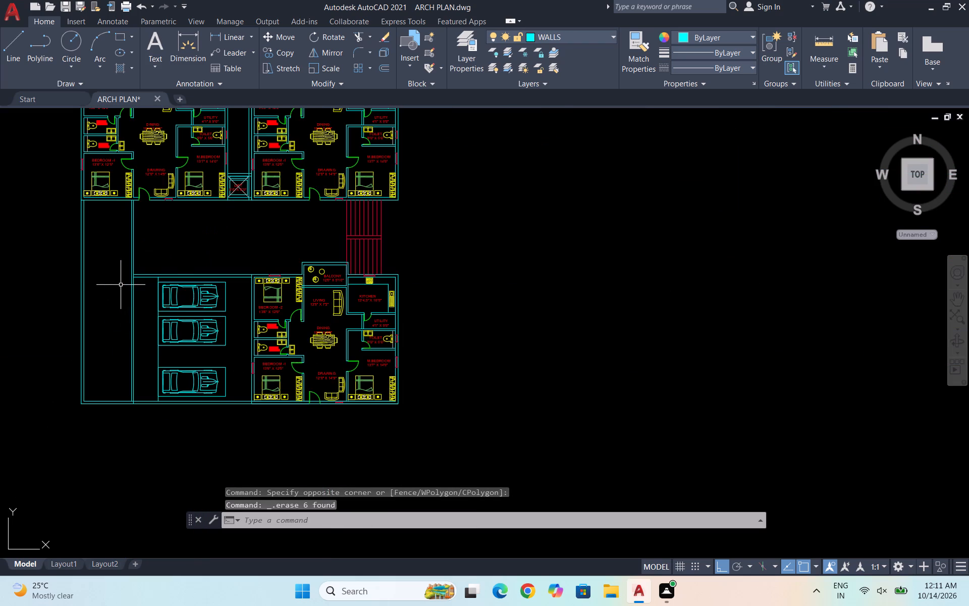
pyautogui.scroll(1, 87, 353)
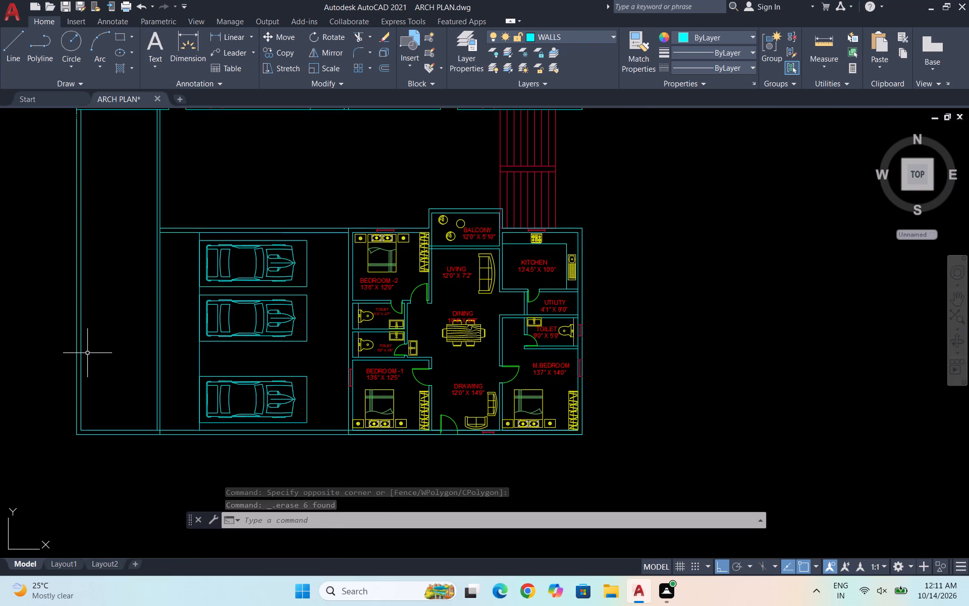
pyautogui.press('l')
pyautogui.press('Return')
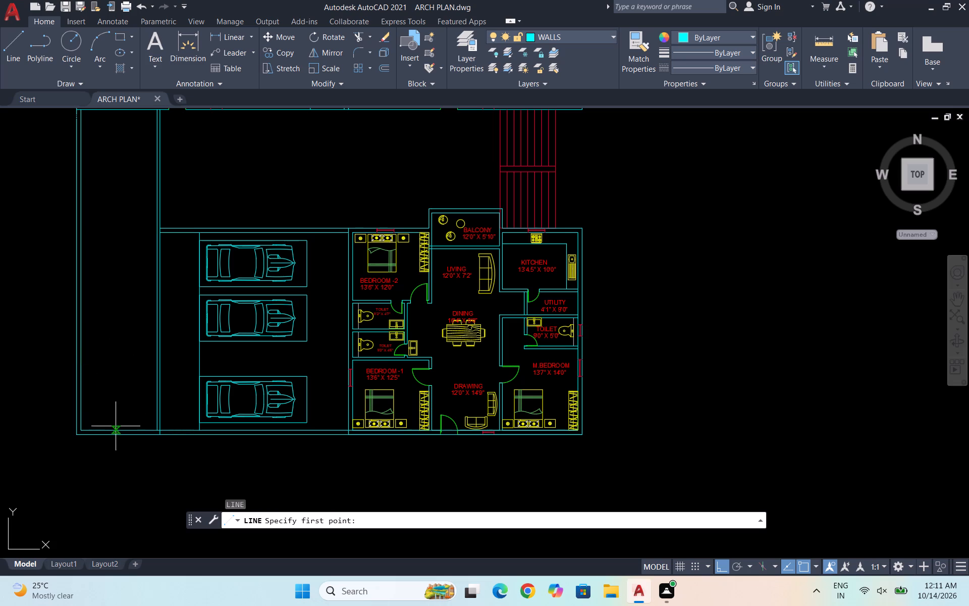
pyautogui.click(118, 430)
pyautogui.scroll(-2, 120, 429)
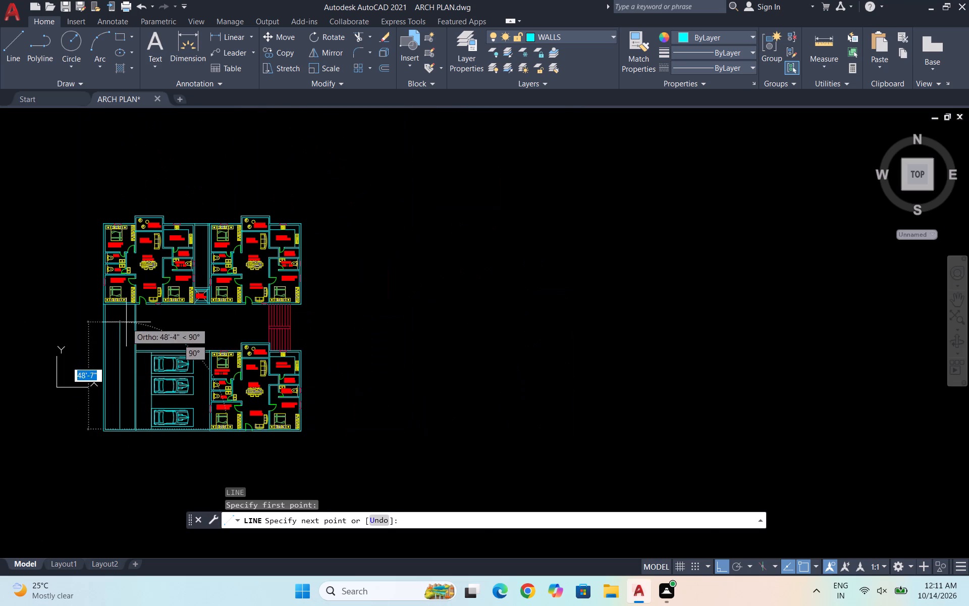
pyautogui.scroll(3, 118, 309)
pyautogui.click(126, 291)
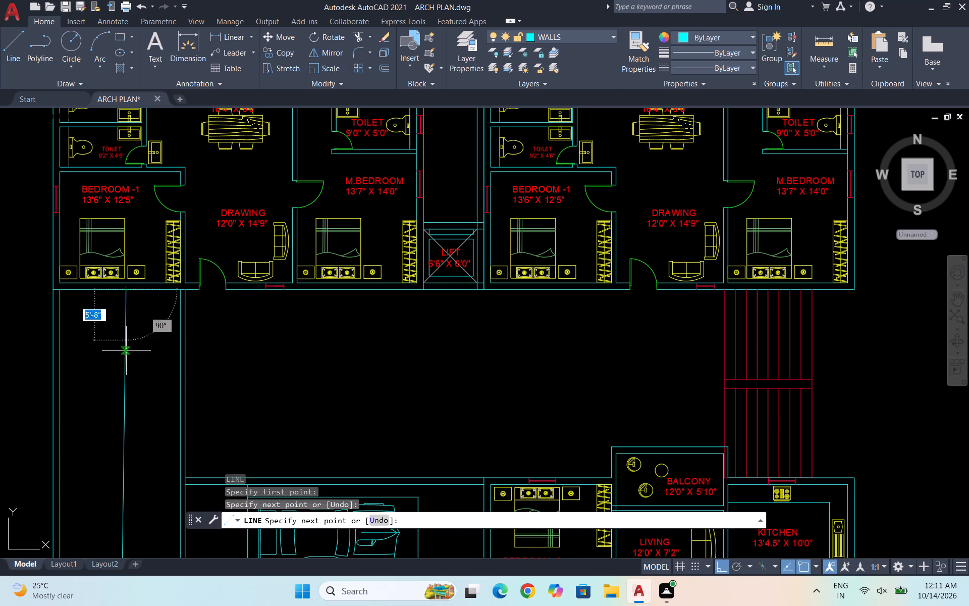
pyautogui.hotkey('ctrl', 'z')
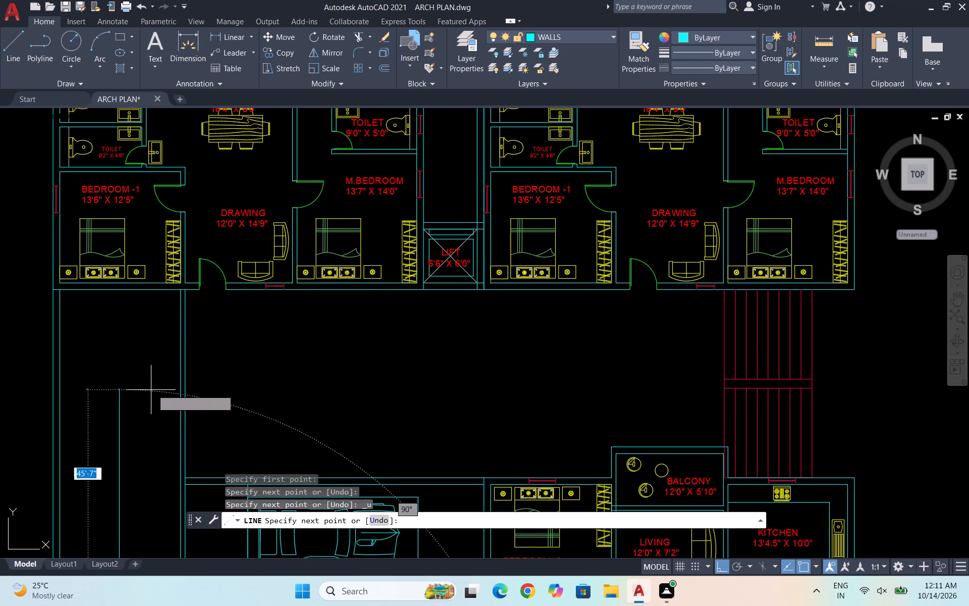
pyautogui.click(119, 292)
pyautogui.press('Escape')
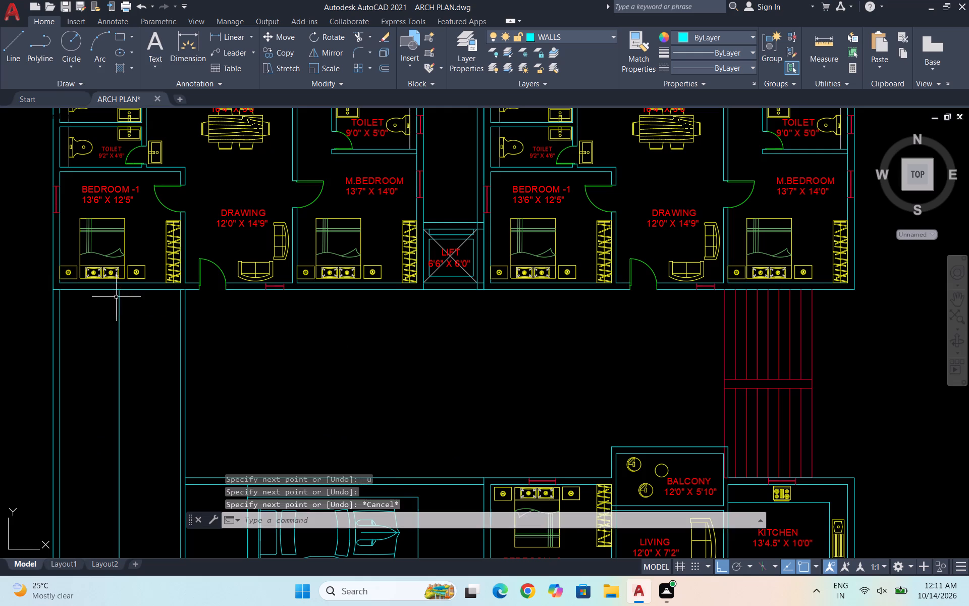
# With ortho off, draw a diagonal line from the centre line's north end down to the inner line of the strip's west wall.
pyautogui.scroll(-3, 138, 293)
pyautogui.scroll(1, 136, 311)
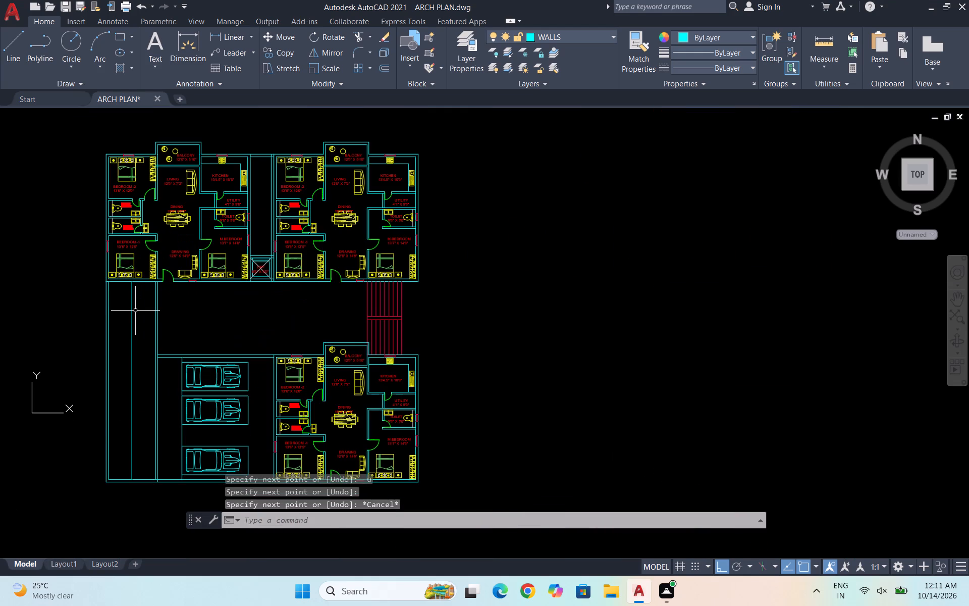
pyautogui.press('l')
pyautogui.press('Return')
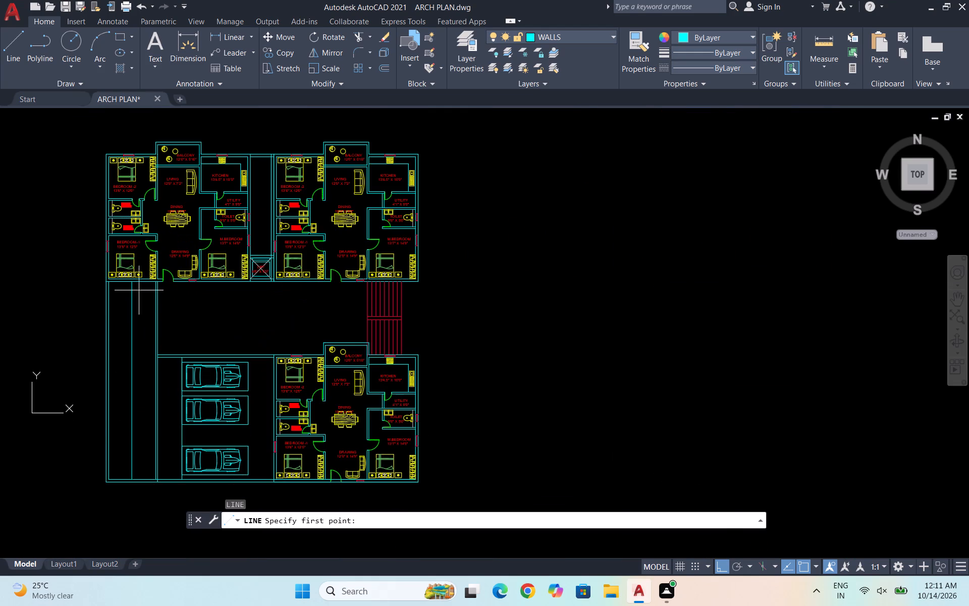
pyautogui.scroll(3, 128, 291)
pyautogui.click(141, 254)
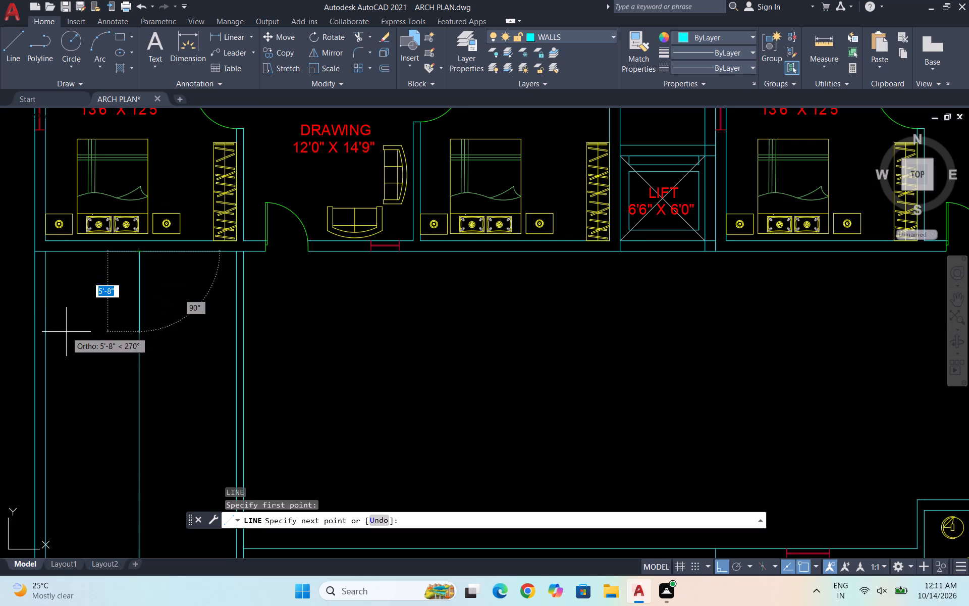
pyautogui.press('F8')
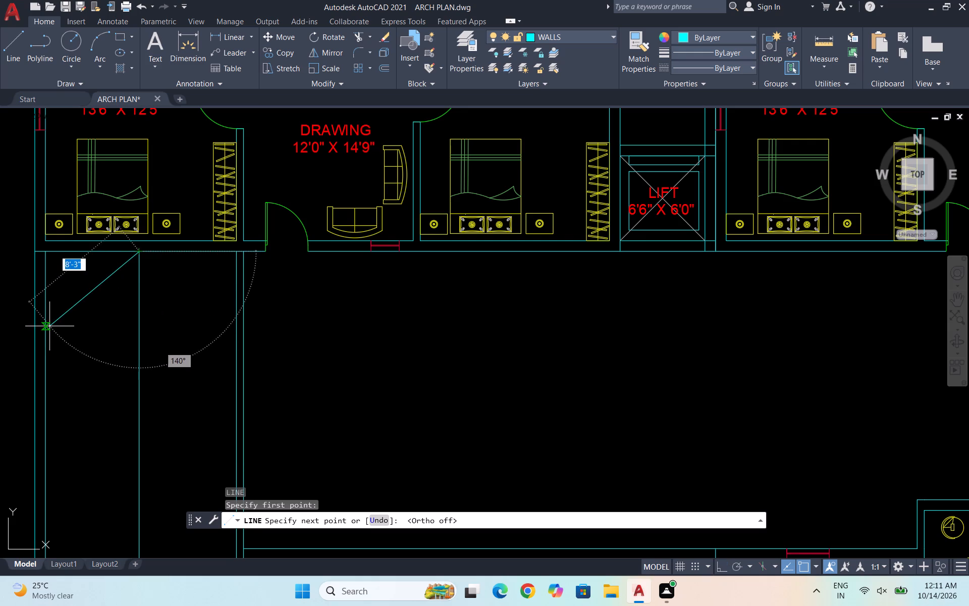
pyautogui.click(47, 317)
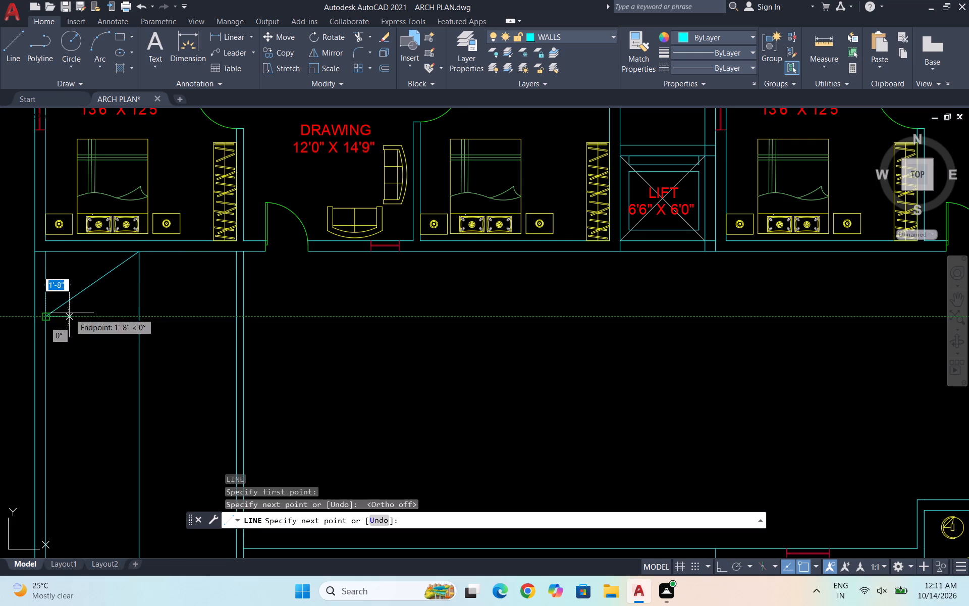
pyautogui.press('Escape')
# Mirror the diagonal line about the driveway centre line, keeping the original.
pyautogui.click(100, 316)
pyautogui.click(86, 288)
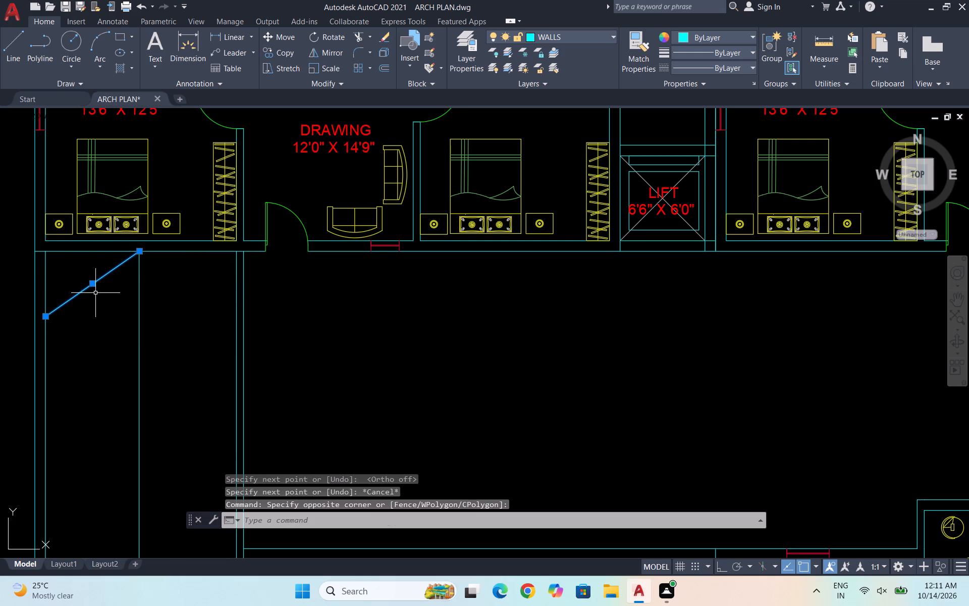
pyautogui.write('MI')
pyautogui.press('Return')
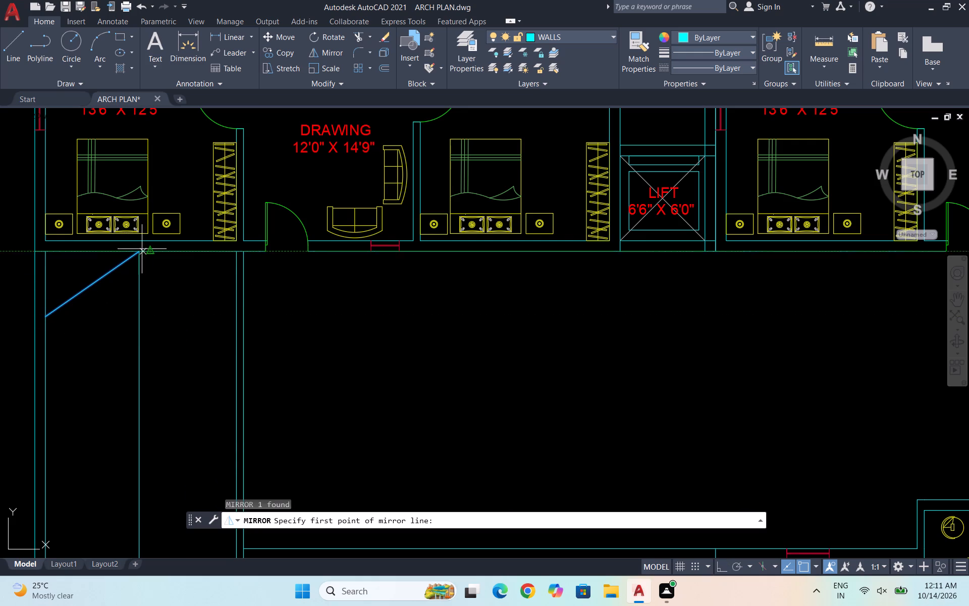
pyautogui.click(138, 251)
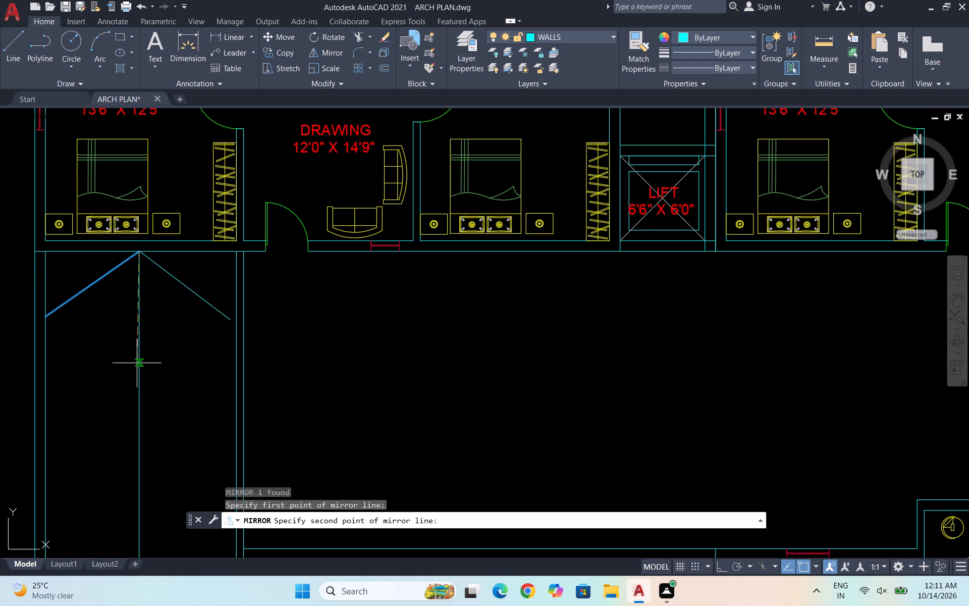
pyautogui.click(138, 391)
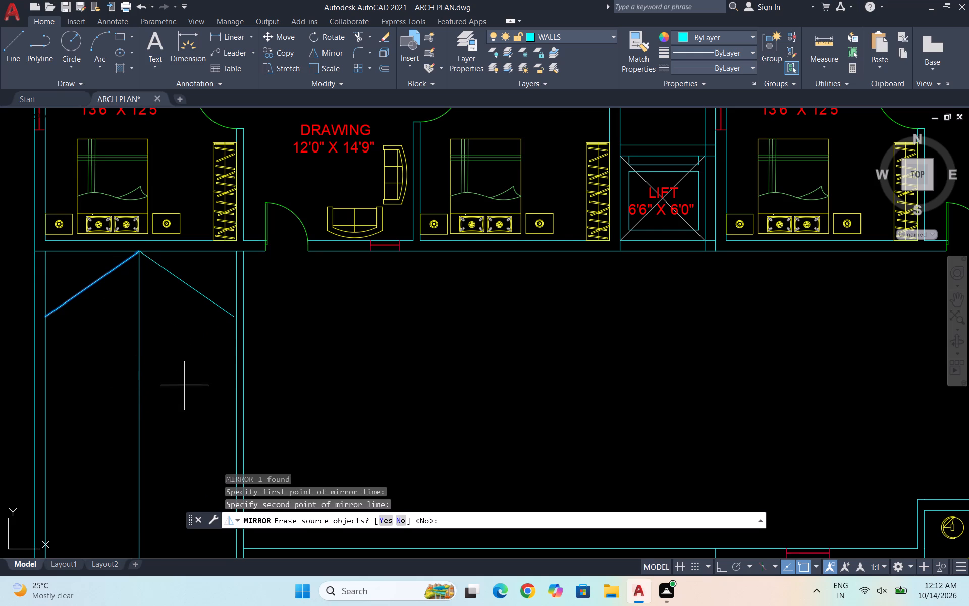
pyautogui.press('space')
# Extend the mirrored diagonal to the inner line of the driveway's east wall.
pyautogui.scroll(1, 225, 307)
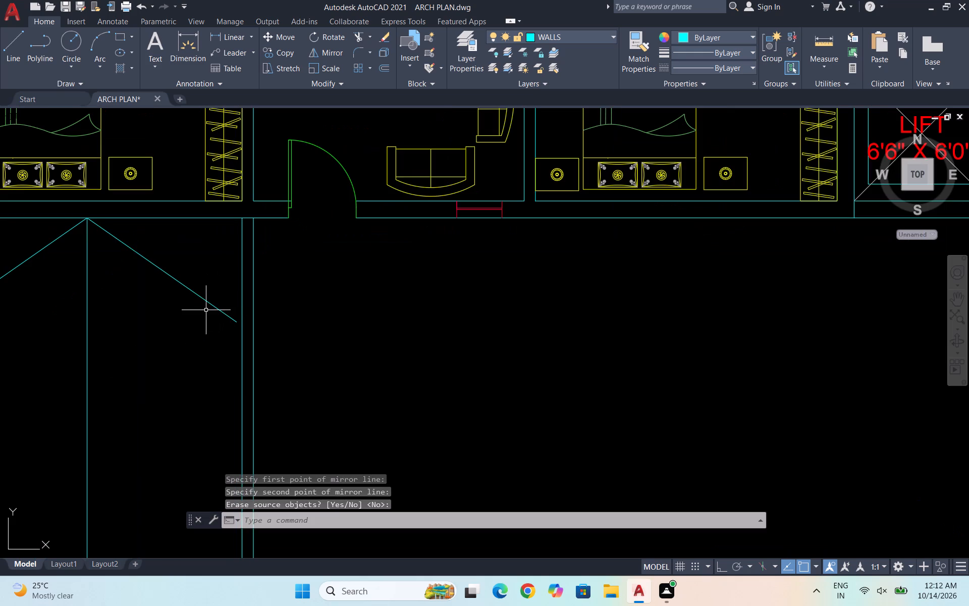
pyautogui.write('EX')
pyautogui.press('Return')
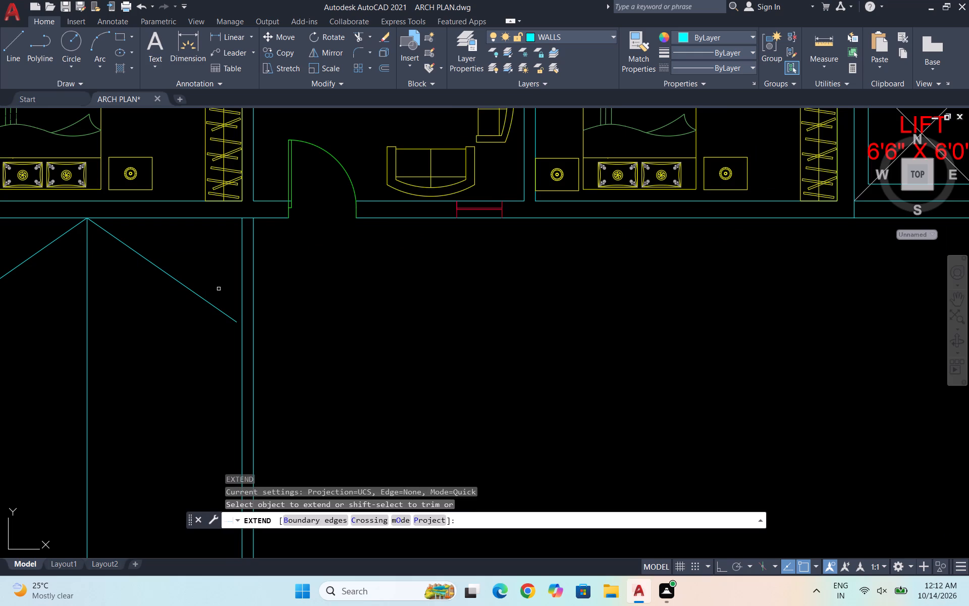
pyautogui.click(221, 313)
pyautogui.press('Escape')
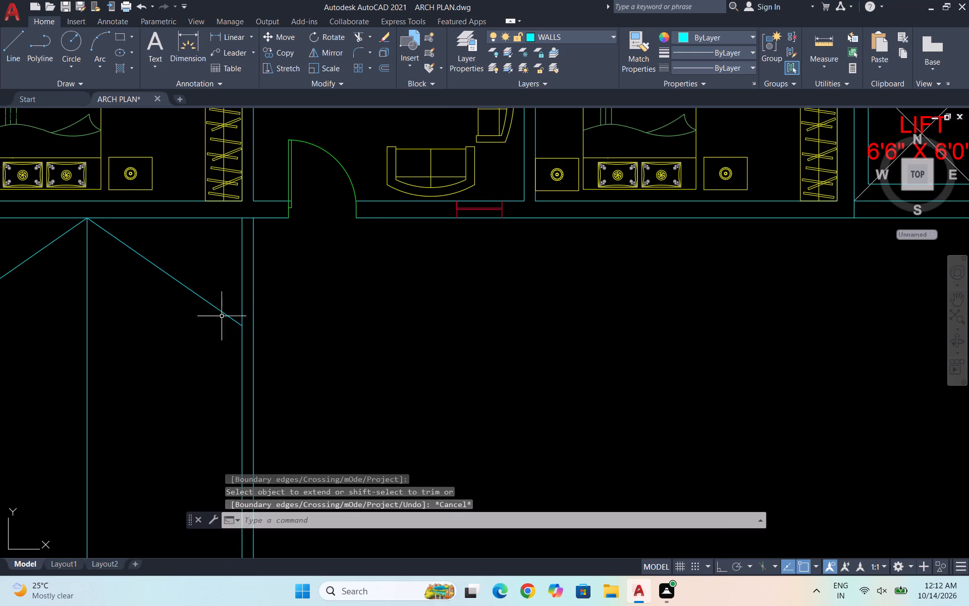
# Copy the pair of diagonals from its apex to two points further south on the driveway centre line.
pyautogui.scroll(-3, 226, 304)
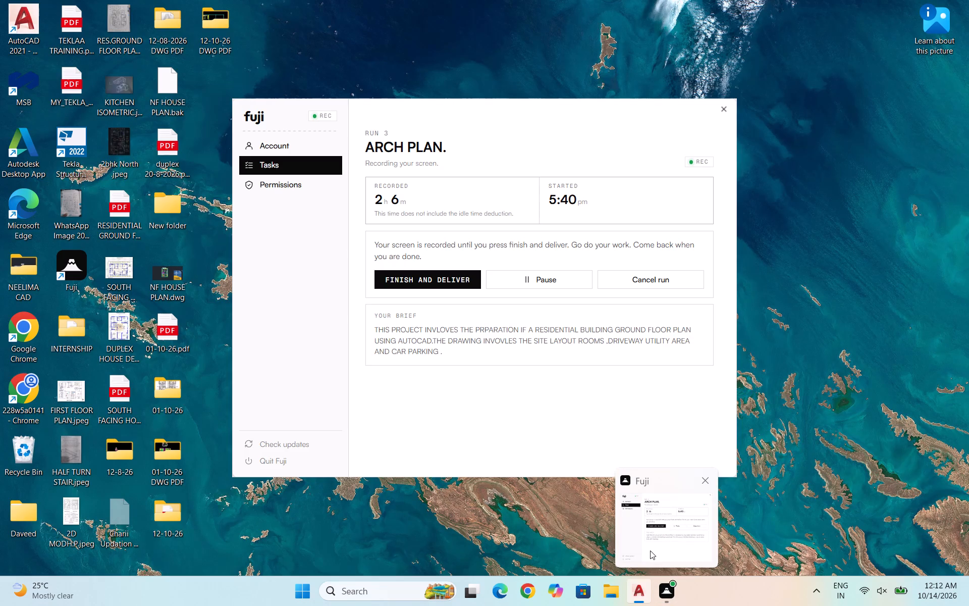
pyautogui.scroll(-1, 234, 290)
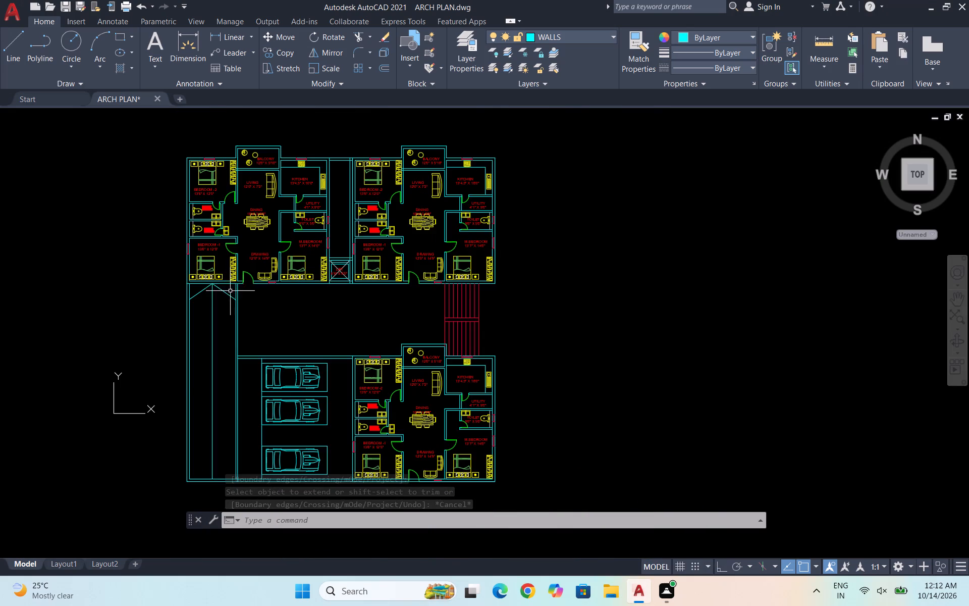
pyautogui.scroll(2, 207, 292)
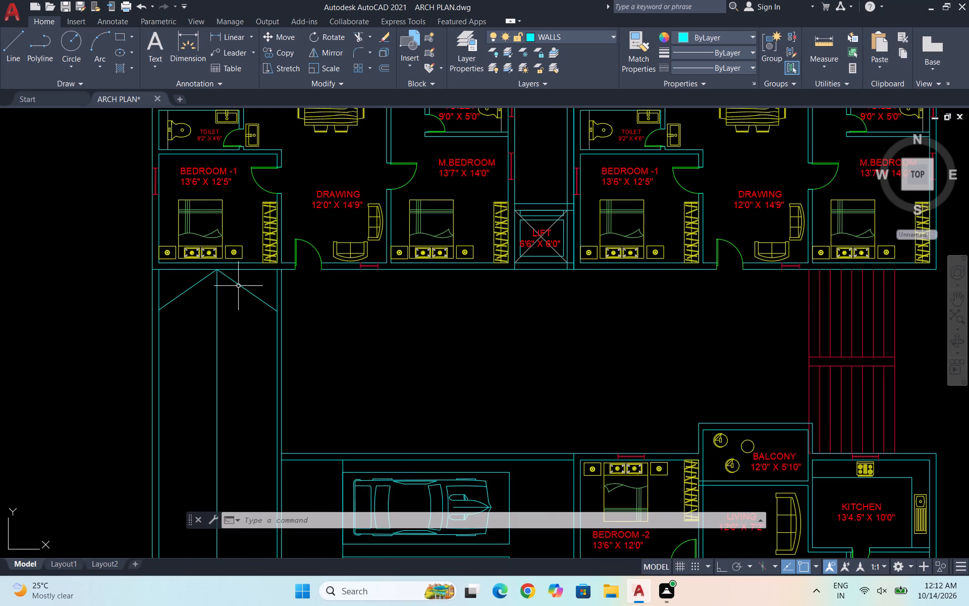
pyautogui.click(237, 285)
pyautogui.click(200, 282)
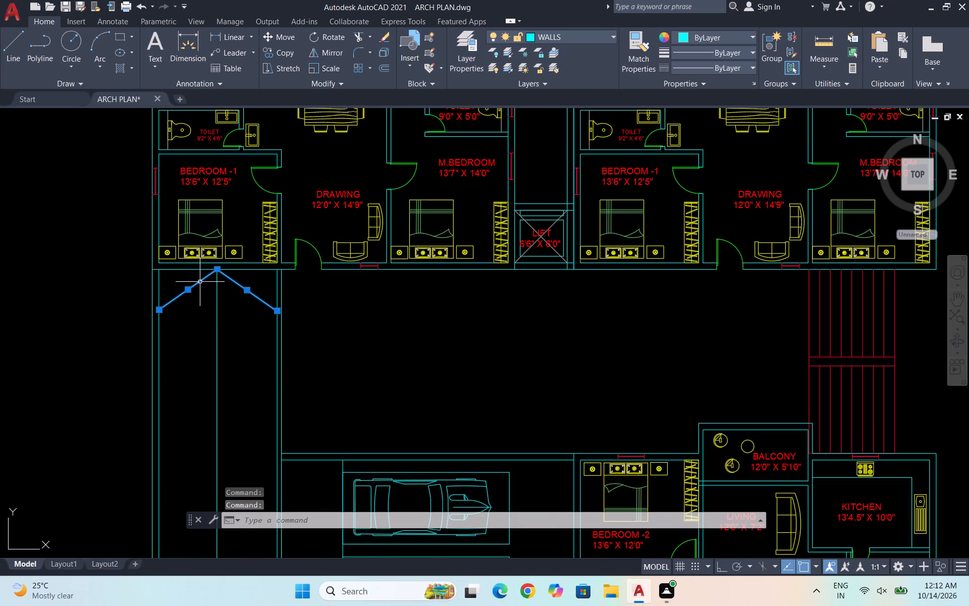
pyautogui.write('CO')
pyautogui.press('Return')
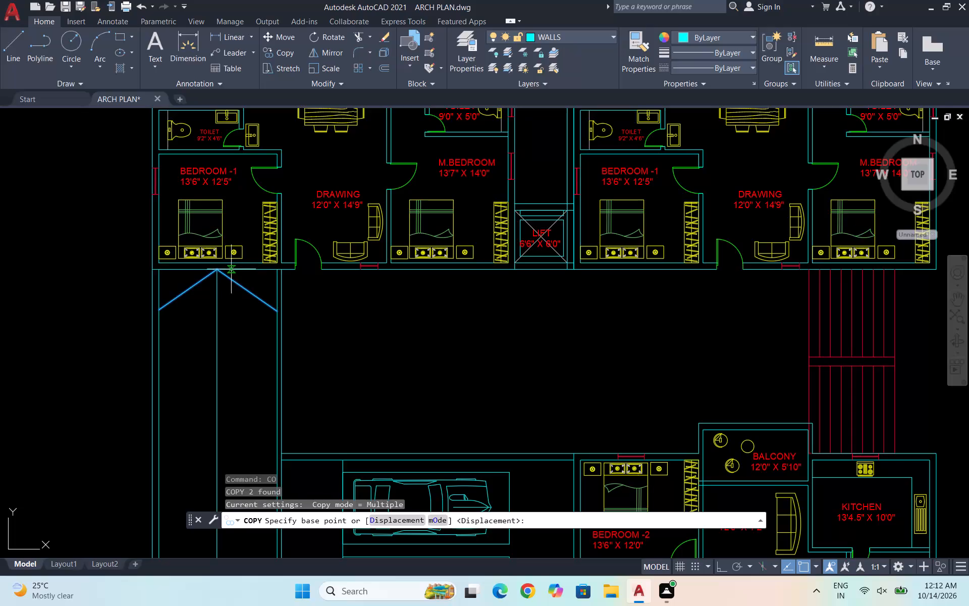
pyautogui.click(213, 270)
pyautogui.scroll(-2, 217, 244)
pyautogui.scroll(2, 215, 272)
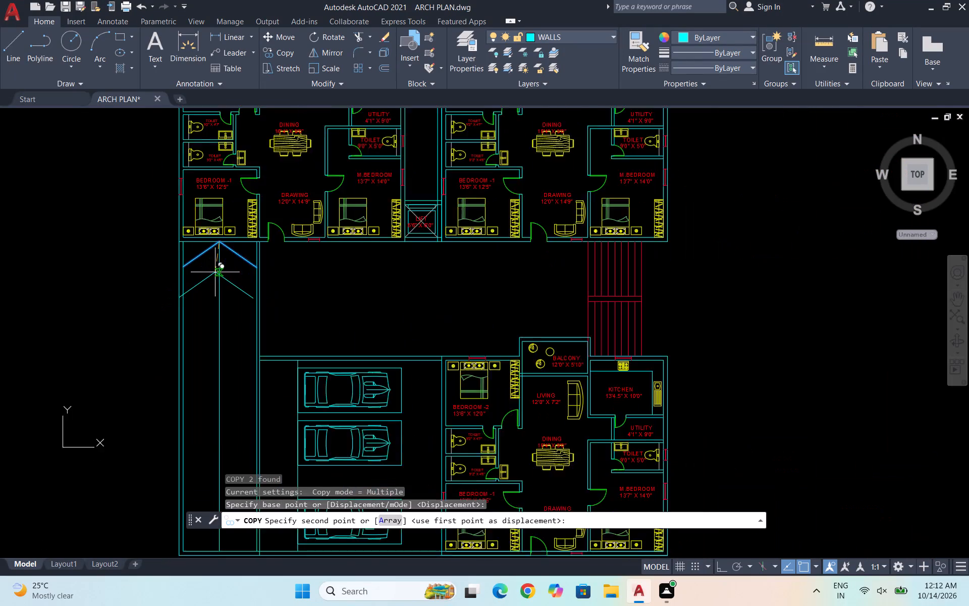
pyautogui.click(221, 259)
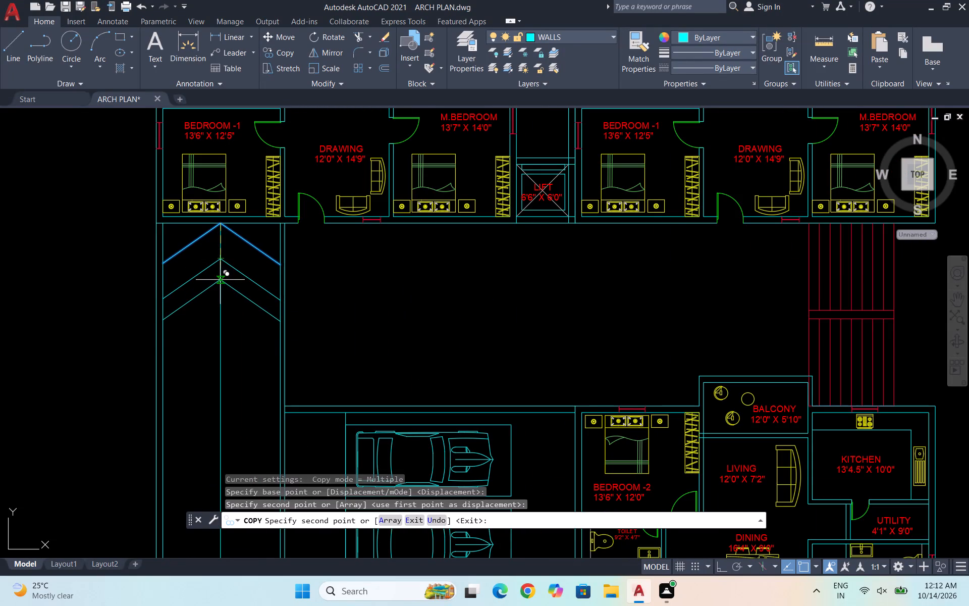
pyautogui.click(220, 280)
pyautogui.press('Escape')
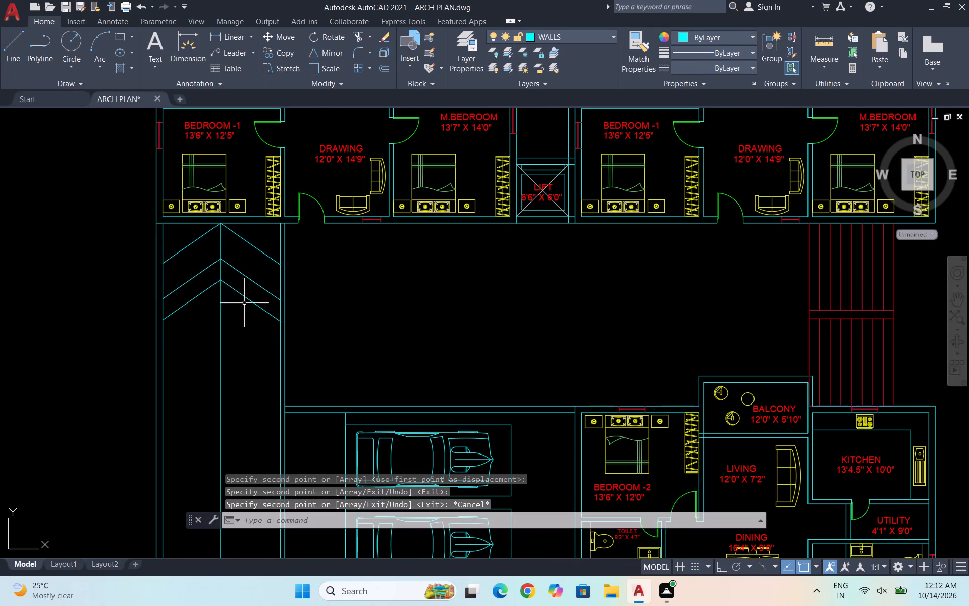
# Copy the two lower chevrons together five times southward along the driveway strip's inner west wall line, continuing the pattern beside the car bays.
pyautogui.moveTo(253, 314); pyautogui.dragTo(252, 303)
pyautogui.click(247, 272)
pyautogui.moveTo(210, 303); pyautogui.dragTo(208, 295)
pyautogui.click(200, 270)
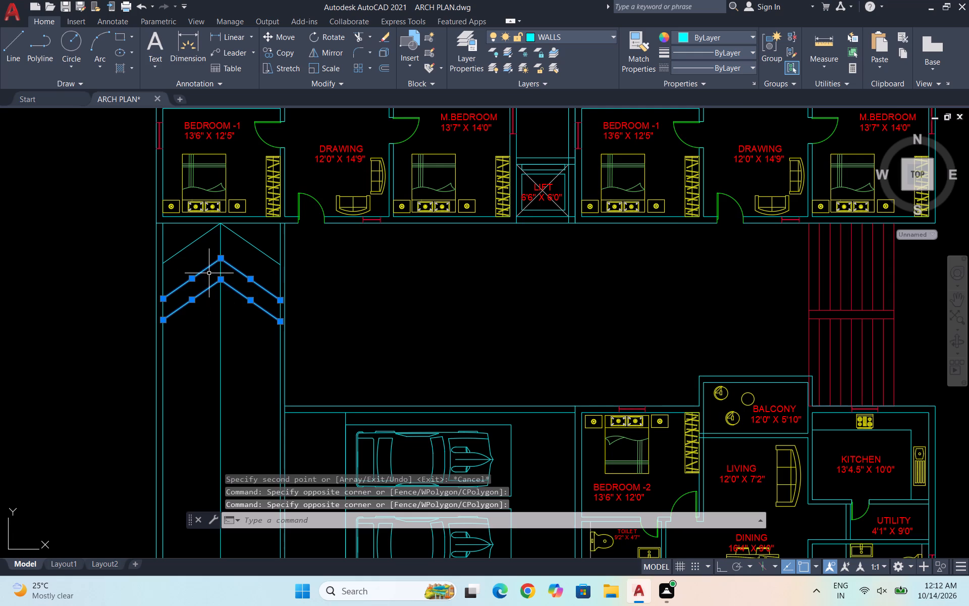
pyautogui.write('CO')
pyautogui.press('Return')
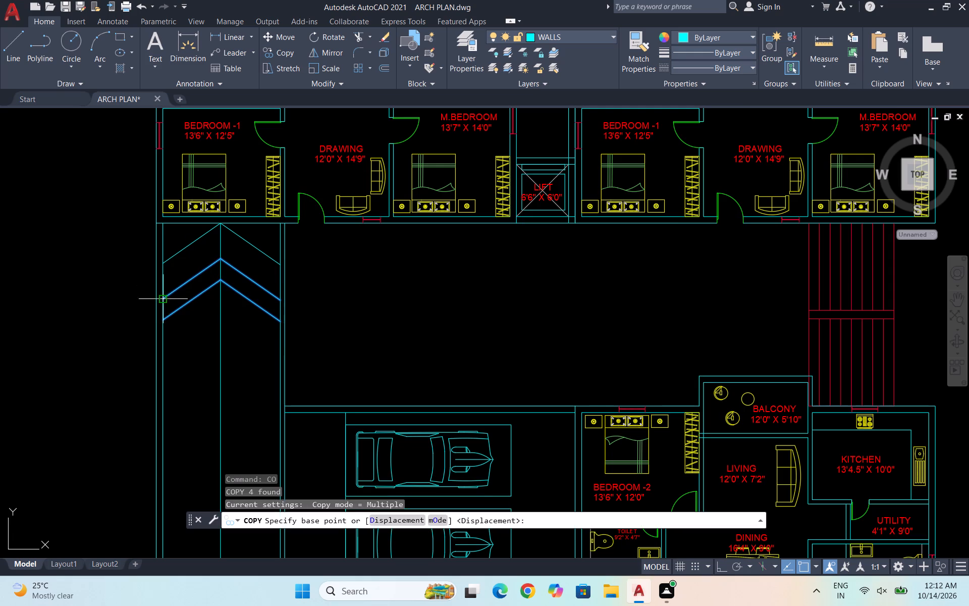
pyautogui.click(168, 294)
pyautogui.click(163, 339)
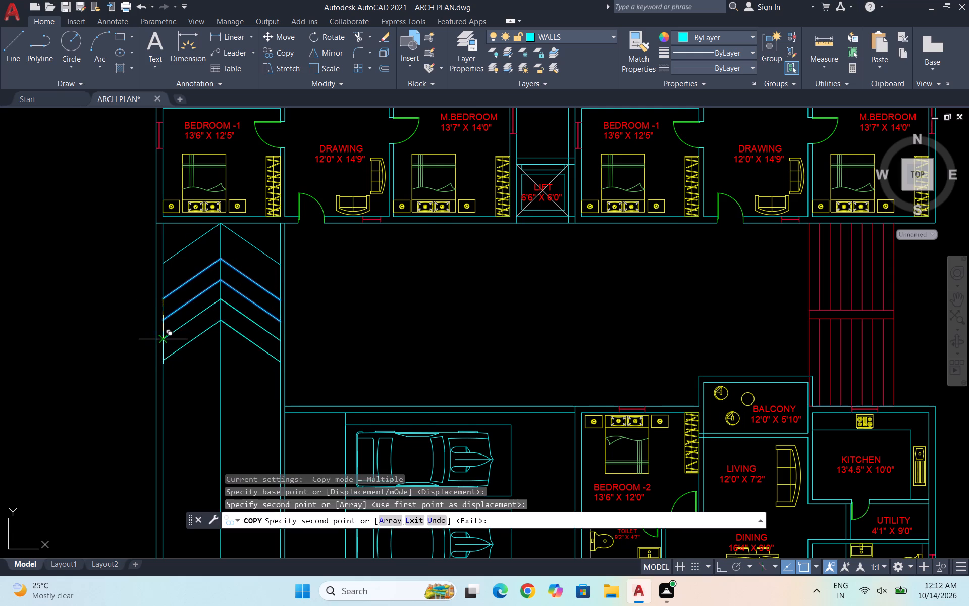
pyautogui.scroll(-2, 172, 282)
pyautogui.scroll(2, 169, 331)
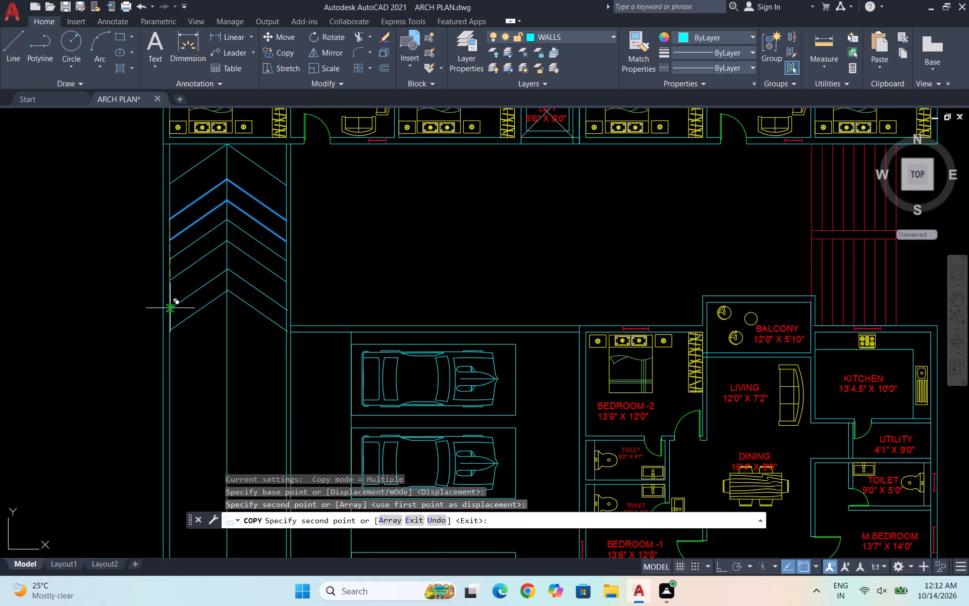
pyautogui.click(170, 308)
pyautogui.scroll(-2, 172, 292)
pyautogui.scroll(2, 171, 319)
pyautogui.click(170, 319)
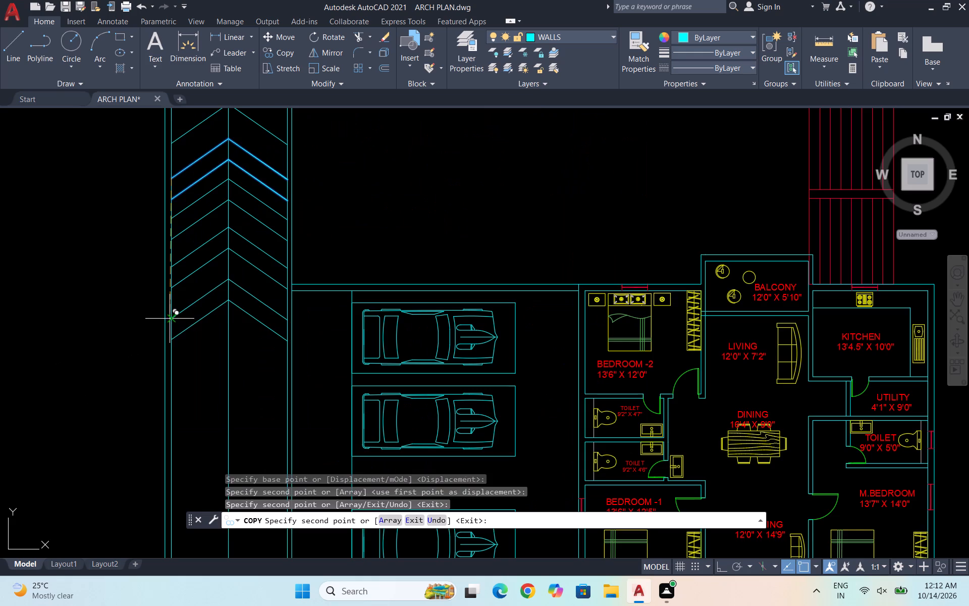
pyautogui.scroll(-3, 171, 299)
pyautogui.scroll(4, 167, 319)
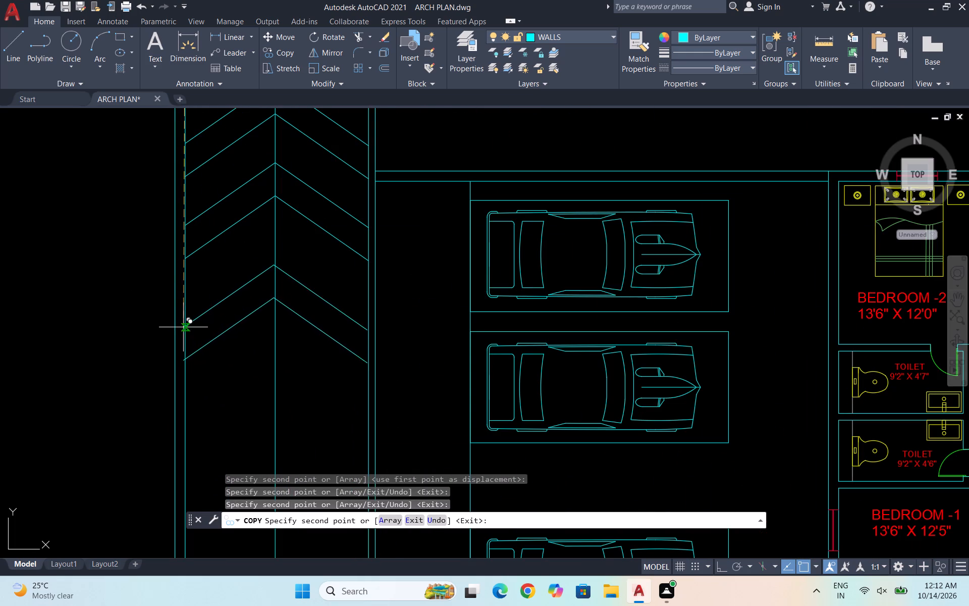
pyautogui.click(186, 298)
pyautogui.scroll(-3, 158, 293)
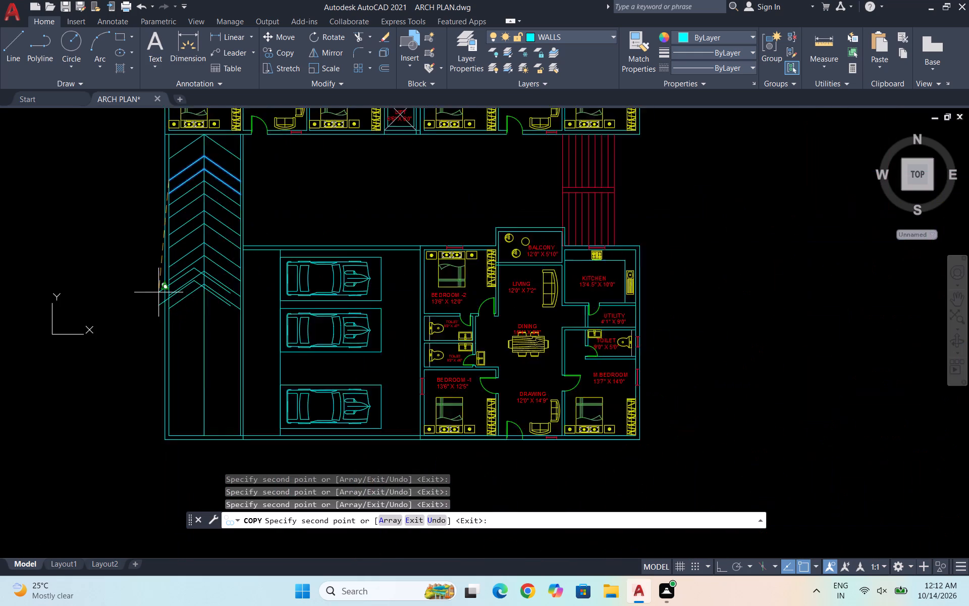
pyautogui.scroll(4, 166, 321)
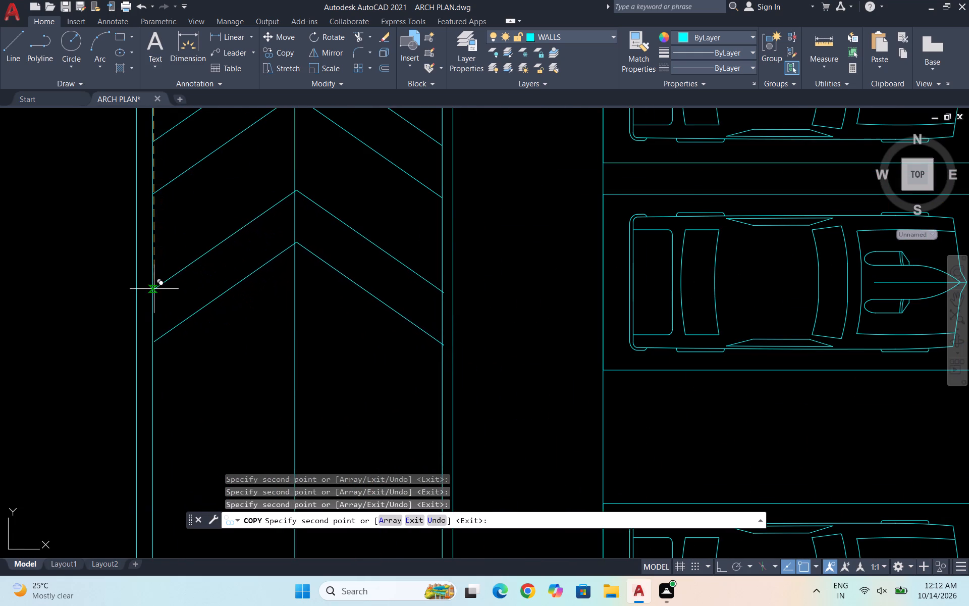
pyautogui.click(152, 288)
pyautogui.scroll(-3, 160, 268)
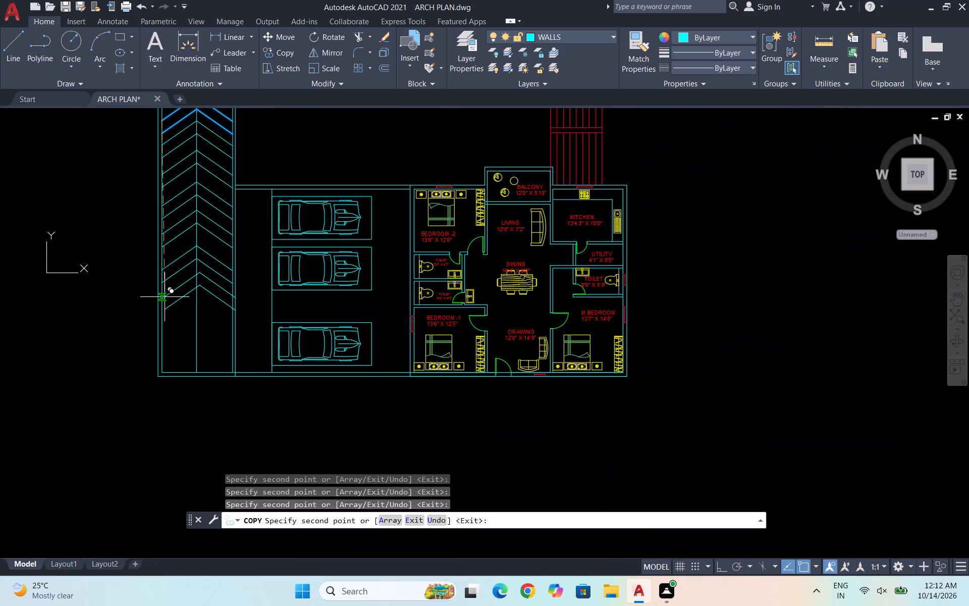
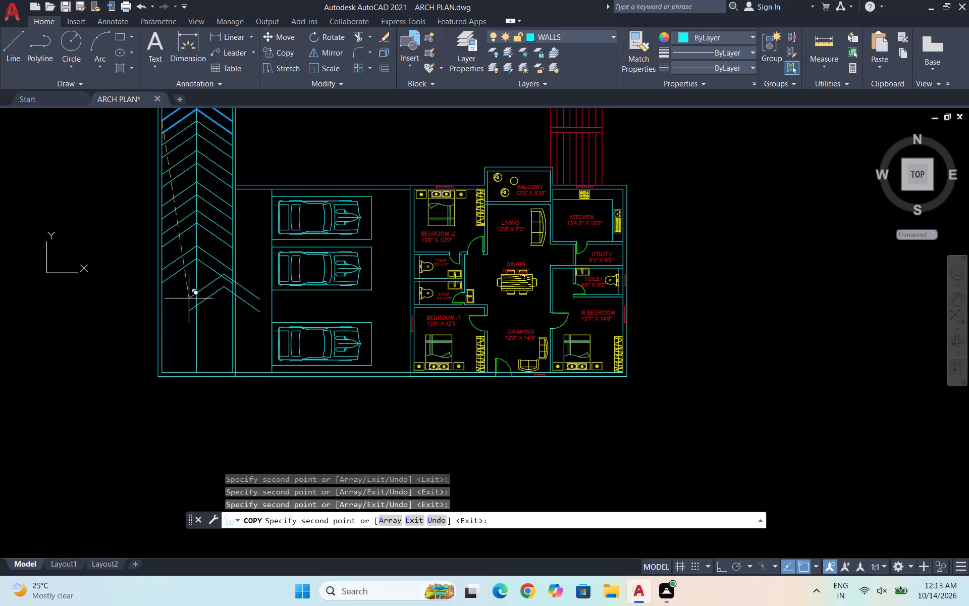
# Place two more copies of the chevron pair along the driveway's inner west wall line, filling the strip's southern end.
pyautogui.scroll(1, 189, 298)
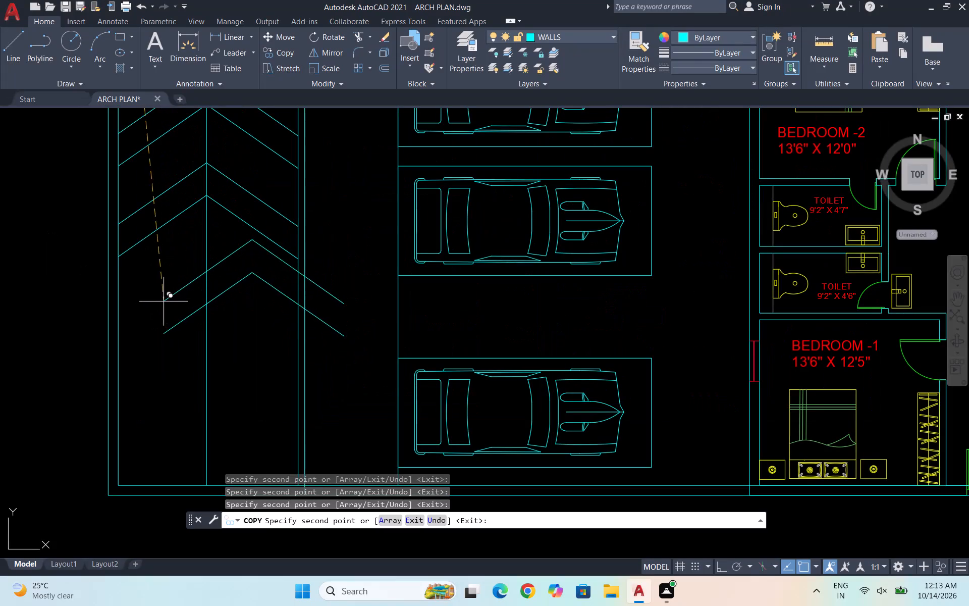
pyautogui.click(118, 307)
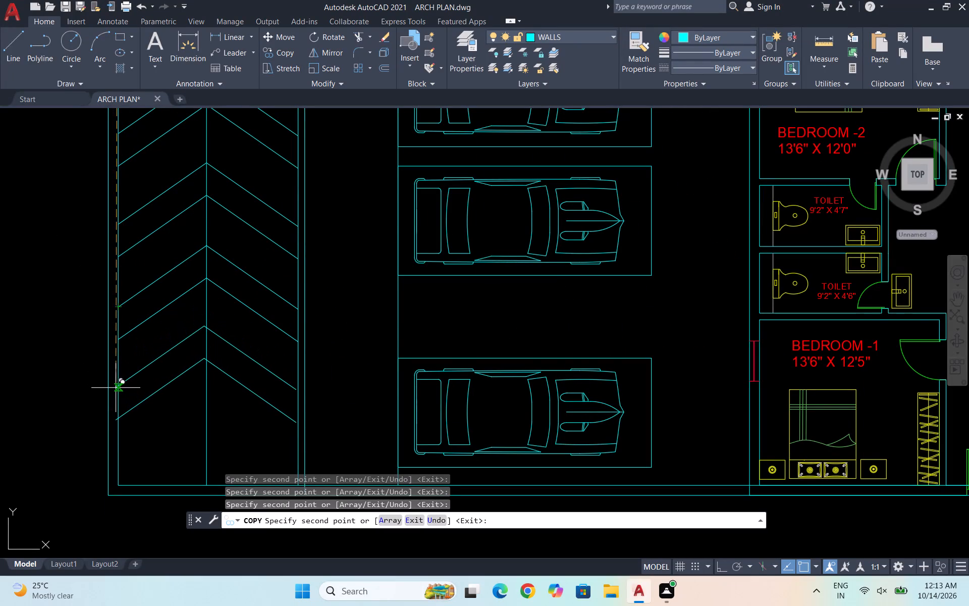
pyautogui.click(119, 390)
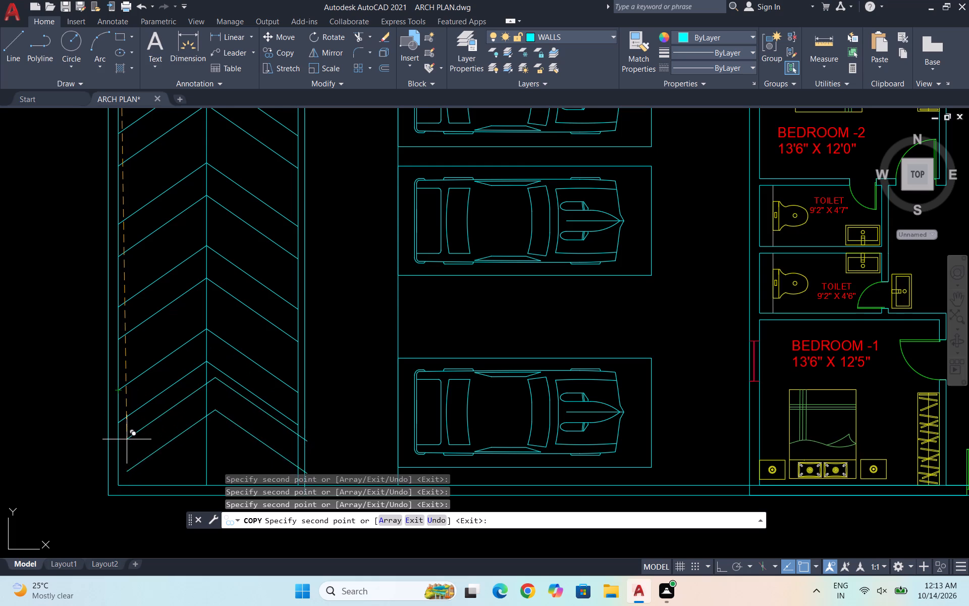
pyautogui.scroll(-2, 127, 439)
pyautogui.press('Escape')
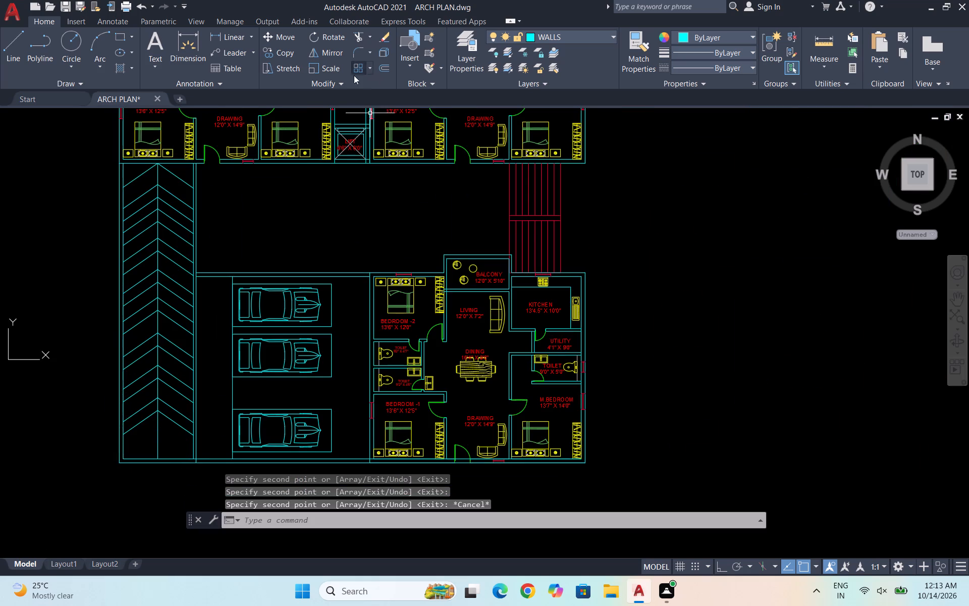
# Draw a line from the upper block's southeast outer corner to the lower unit's northeast outer corner, closing the plan's east side beside the stairs.
pyautogui.scroll(-2, 224, 240)
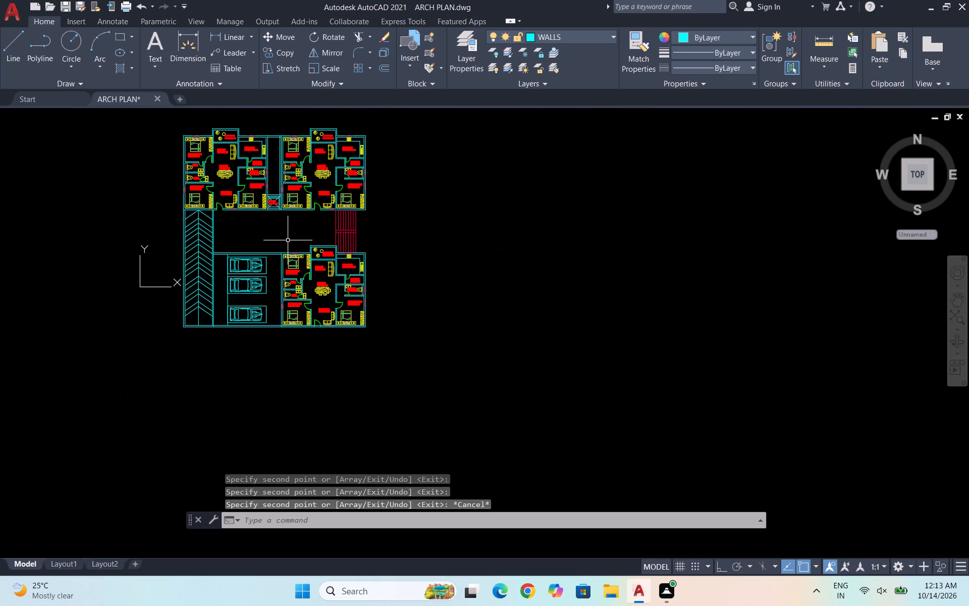
pyautogui.scroll(2, 330, 242)
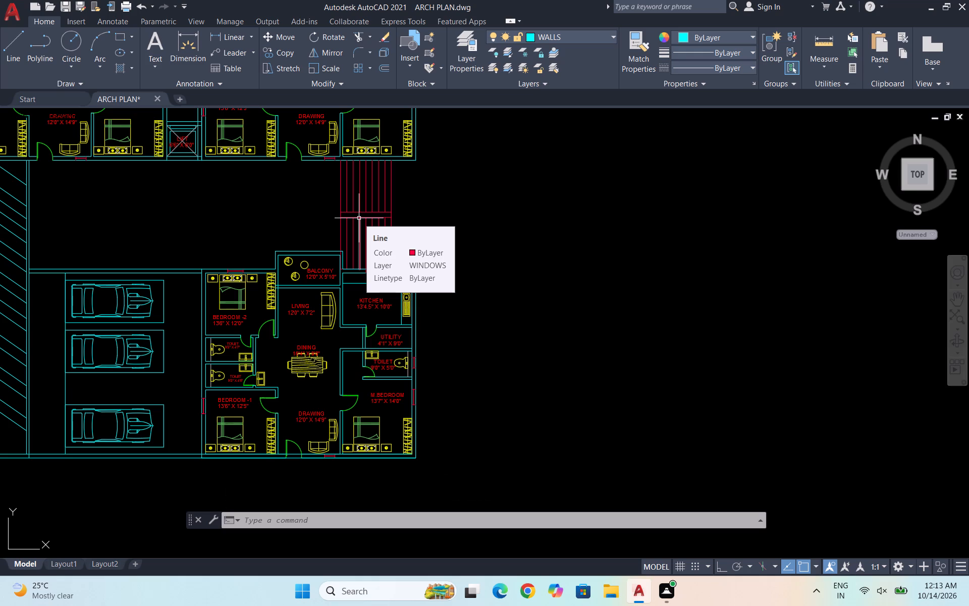
pyautogui.press('l')
pyautogui.press('Return')
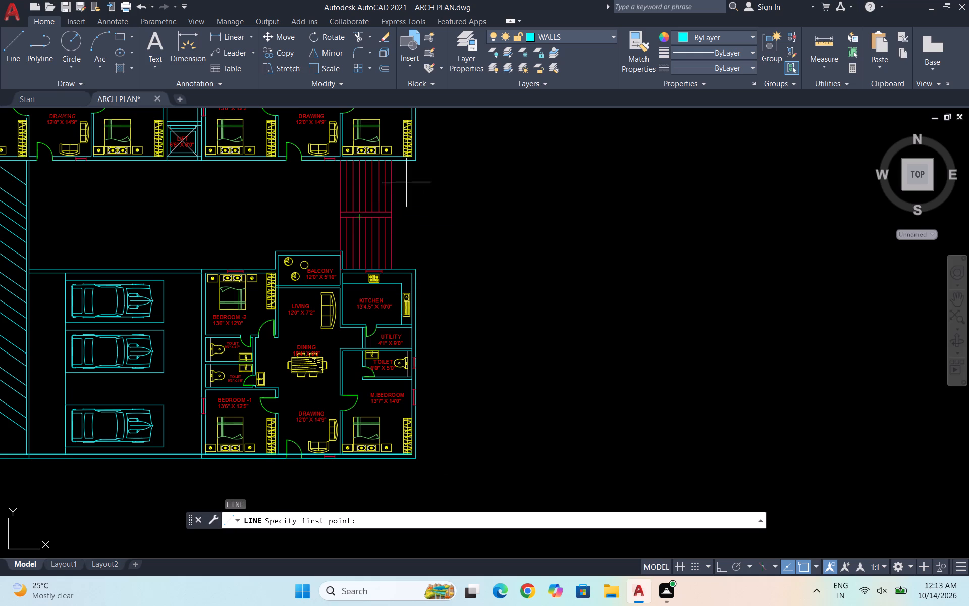
pyautogui.click(417, 164)
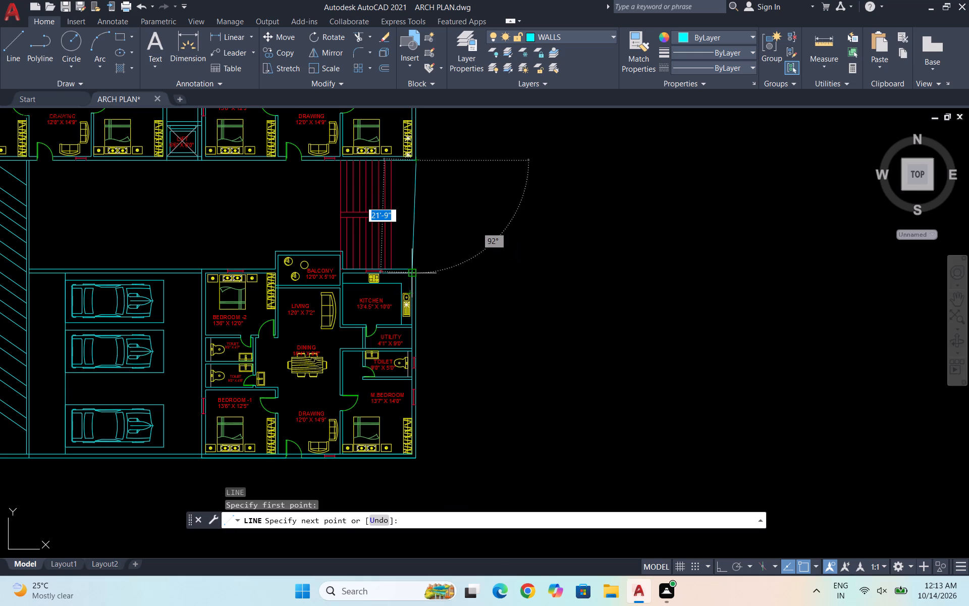
pyautogui.click(416, 270)
pyautogui.press('Escape')
pyautogui.scroll(-3, 414, 266)
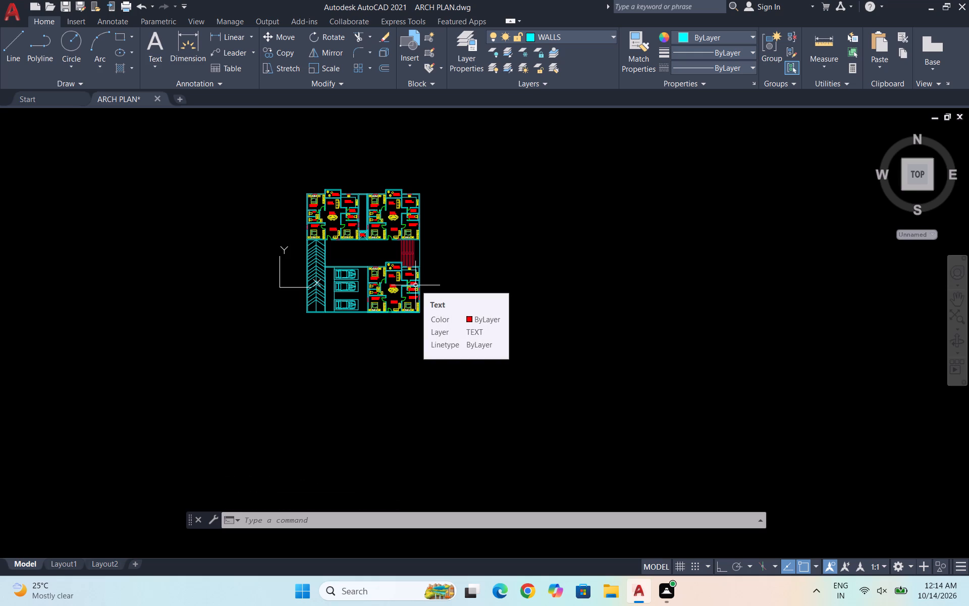
# Move the UCS origin to a point further southwest of the floor plan.
pyautogui.scroll(1, 415, 284)
pyautogui.scroll(-1, 371, 277)
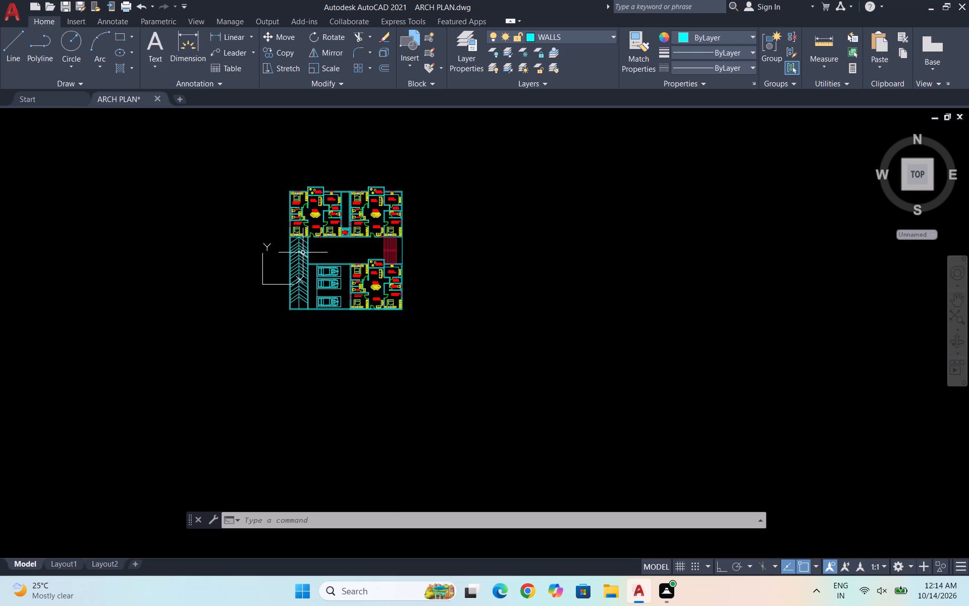
pyautogui.scroll(3, 278, 263)
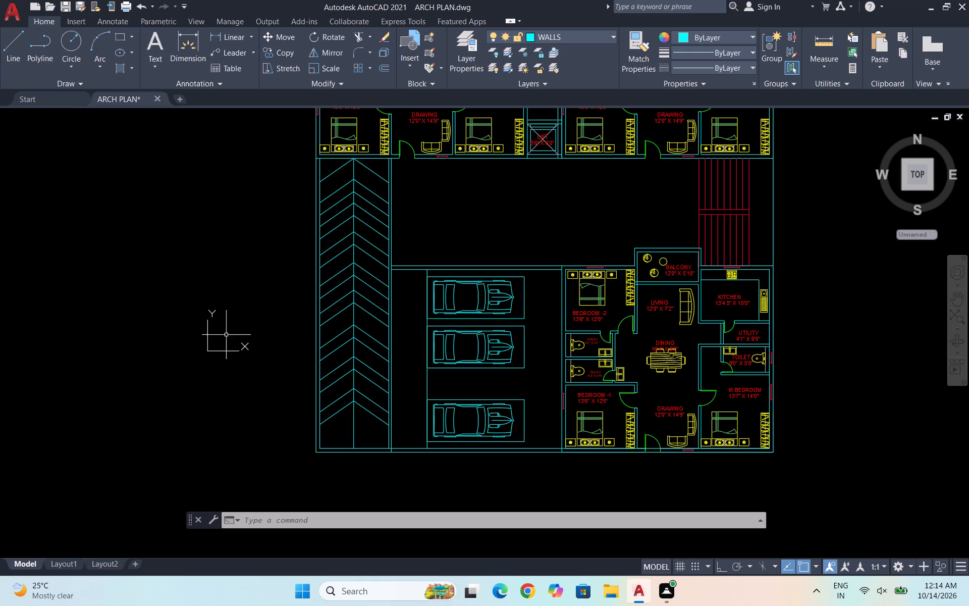
pyautogui.click(210, 350)
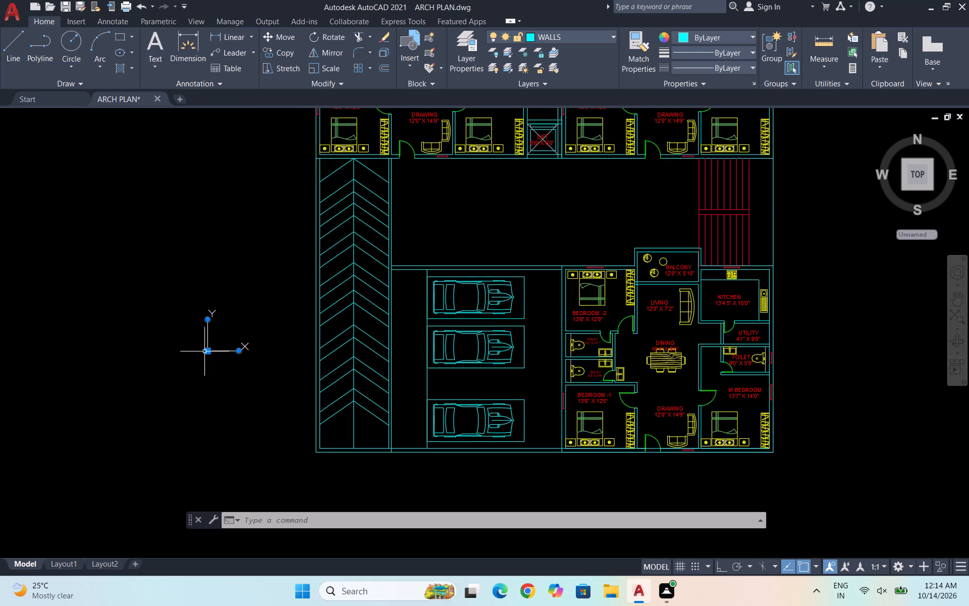
pyautogui.click(209, 350)
pyautogui.scroll(-2, 191, 372)
pyautogui.click(88, 458)
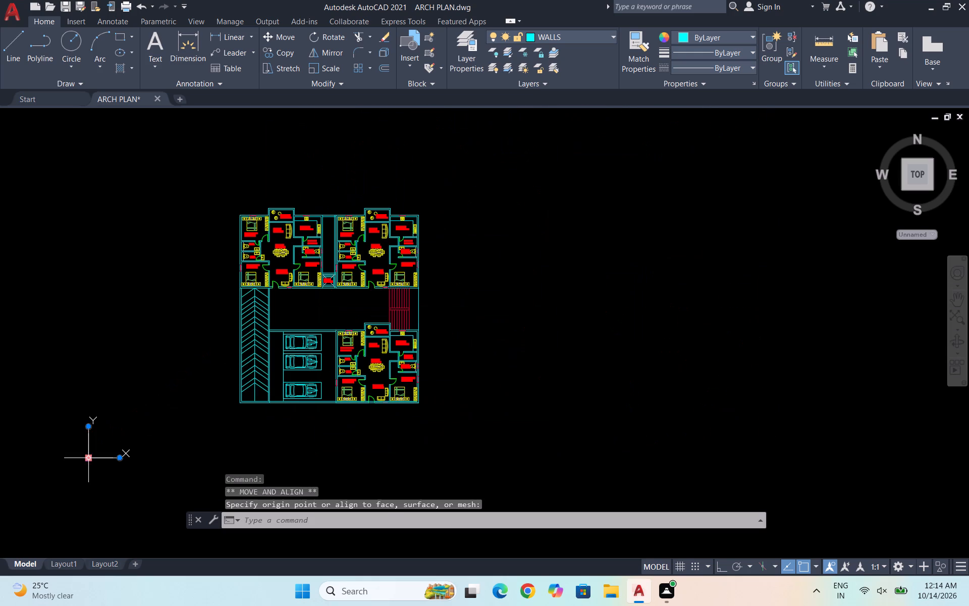
pyautogui.press('Escape')
# Reassign all driveway chevrons and their centre line from the WALLS layer to the layer that displays white.
pyautogui.scroll(2, 201, 392)
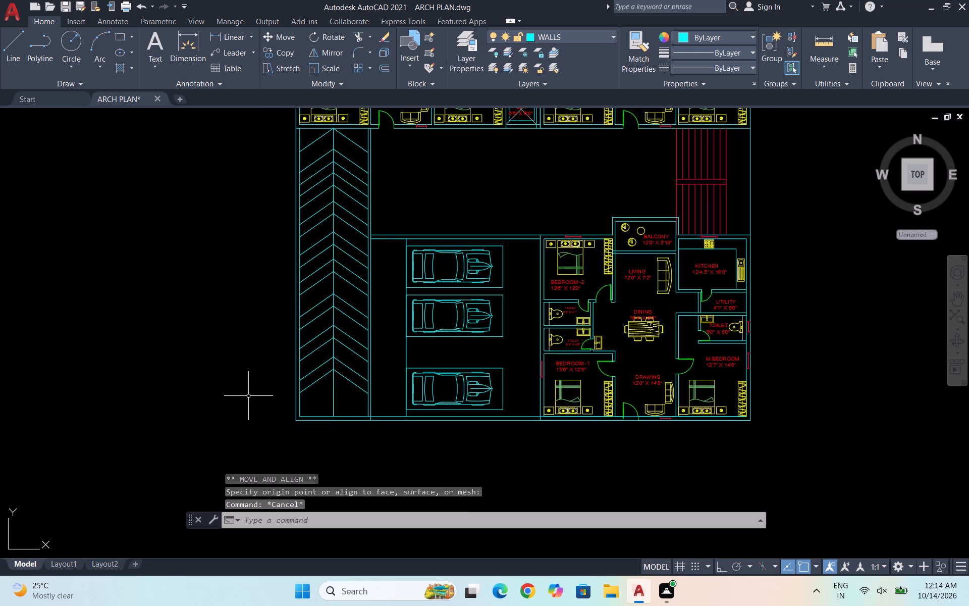
pyautogui.click(353, 398)
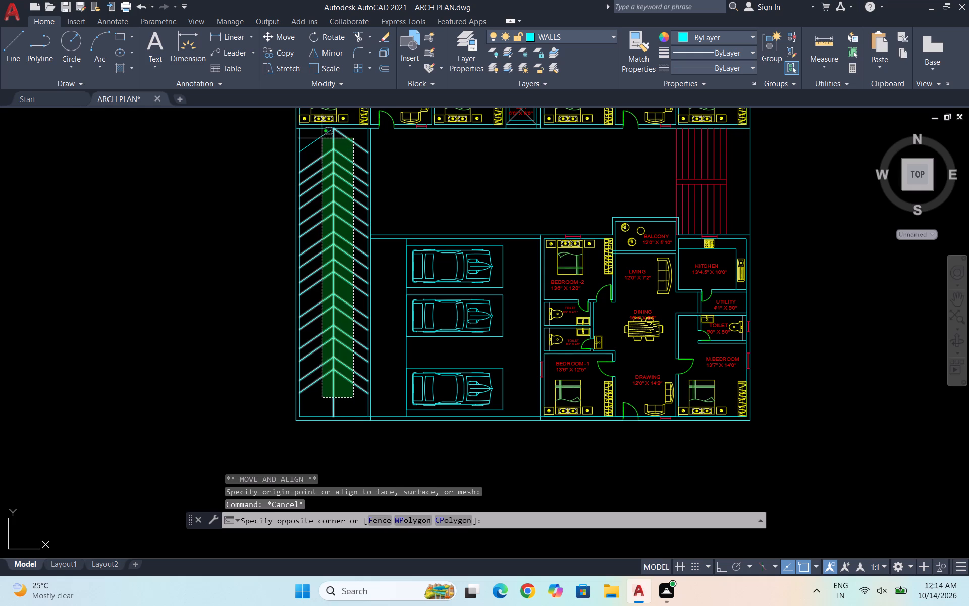
pyautogui.click(321, 135)
pyautogui.click(575, 33)
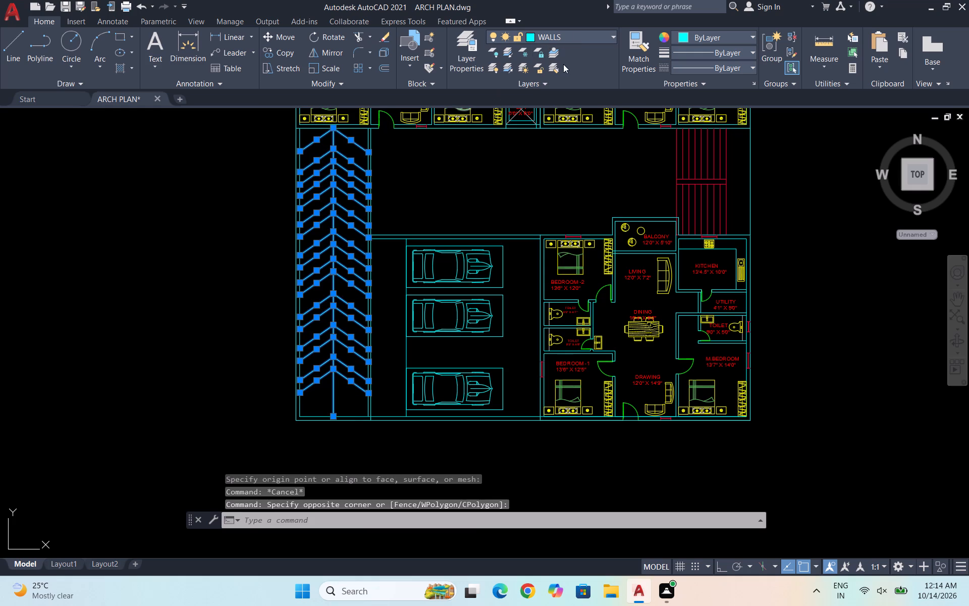
pyautogui.click(552, 113)
pyautogui.press('Escape')
# Save the ARCH PLAN drawing with the whole floor plan in view.
pyautogui.scroll(-3, 505, 207)
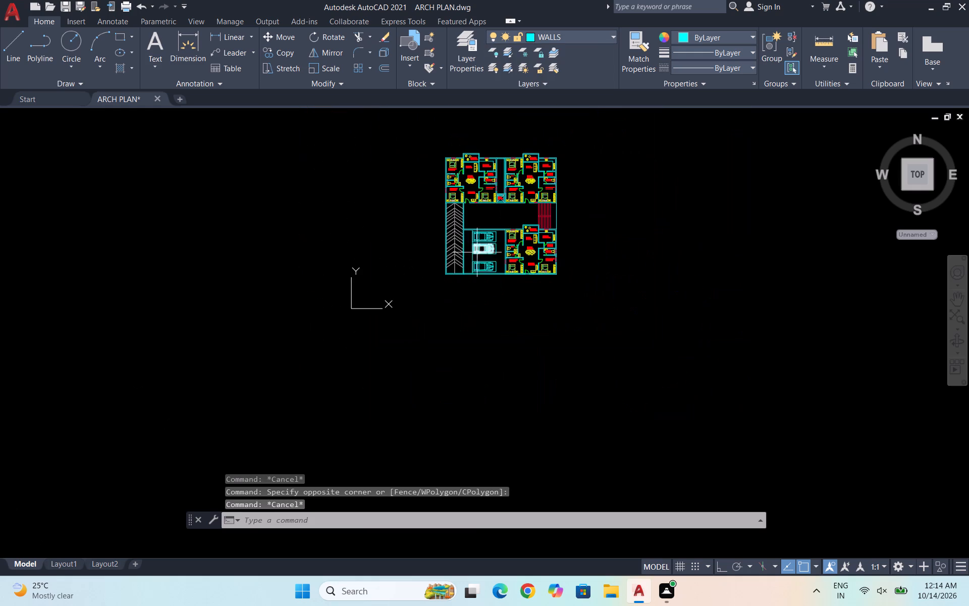
pyautogui.scroll(2, 564, 125)
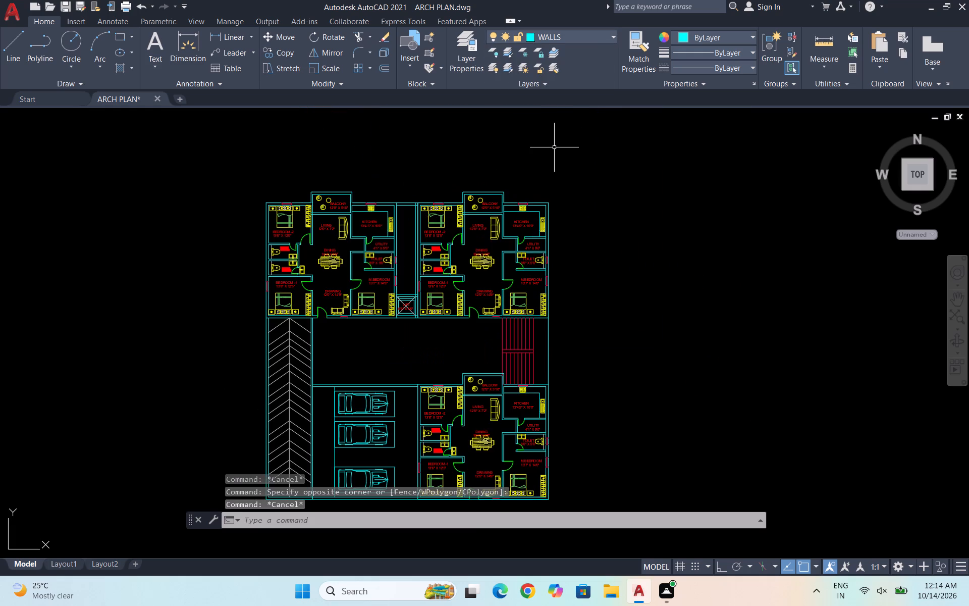
pyautogui.hotkey('ctrl', 's')
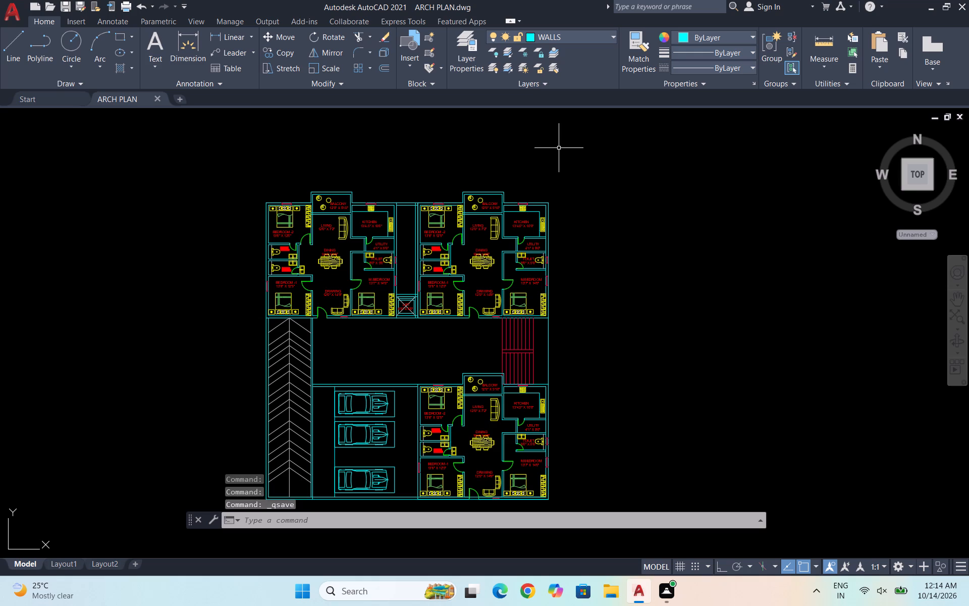
# Export the current display as ARCH PLAN.pdf into the 12-10-26 DWG PDF folder.
pyautogui.click(17, 5)
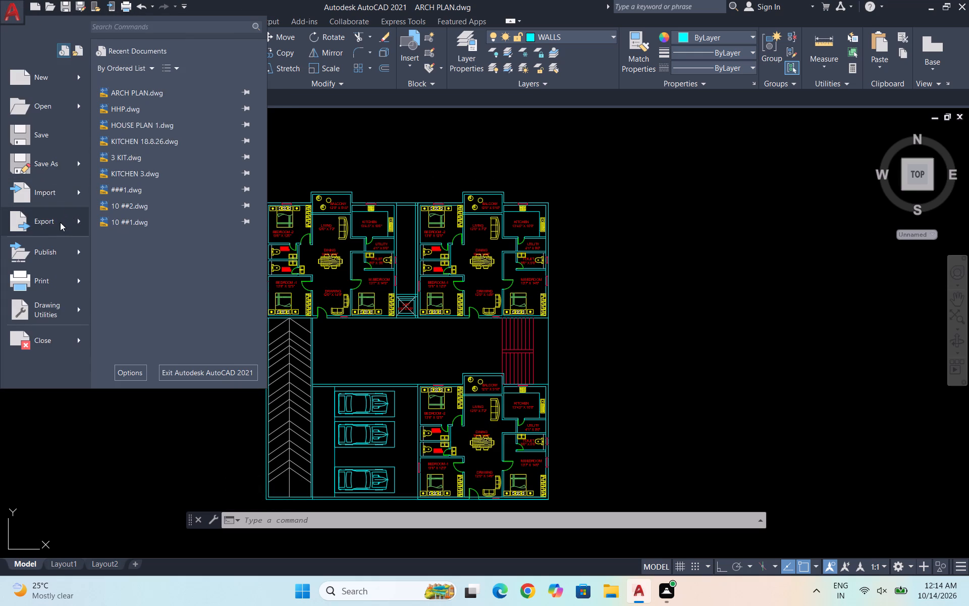
pyautogui.click(60, 222)
pyautogui.click(139, 230)
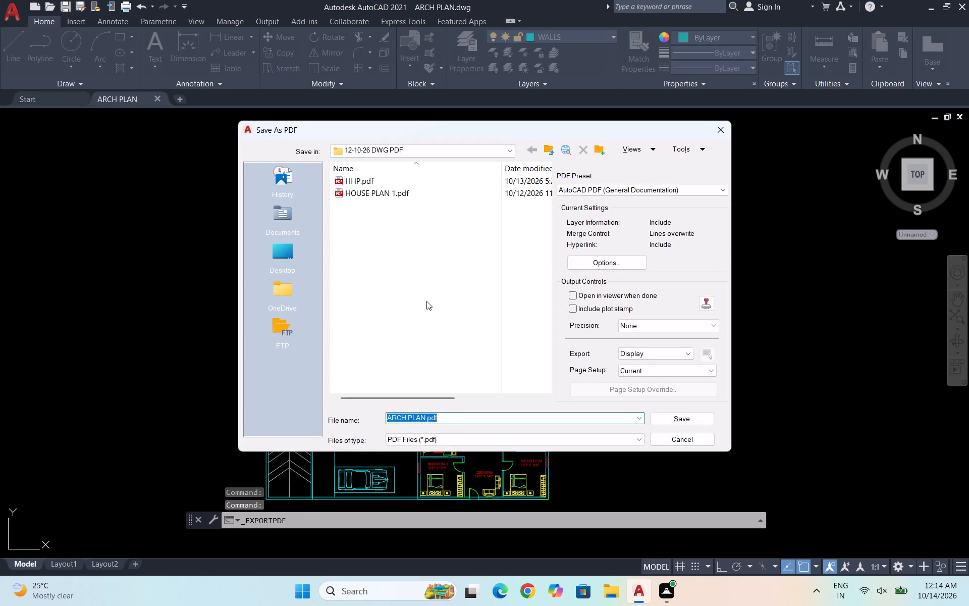
pyautogui.click(681, 421)
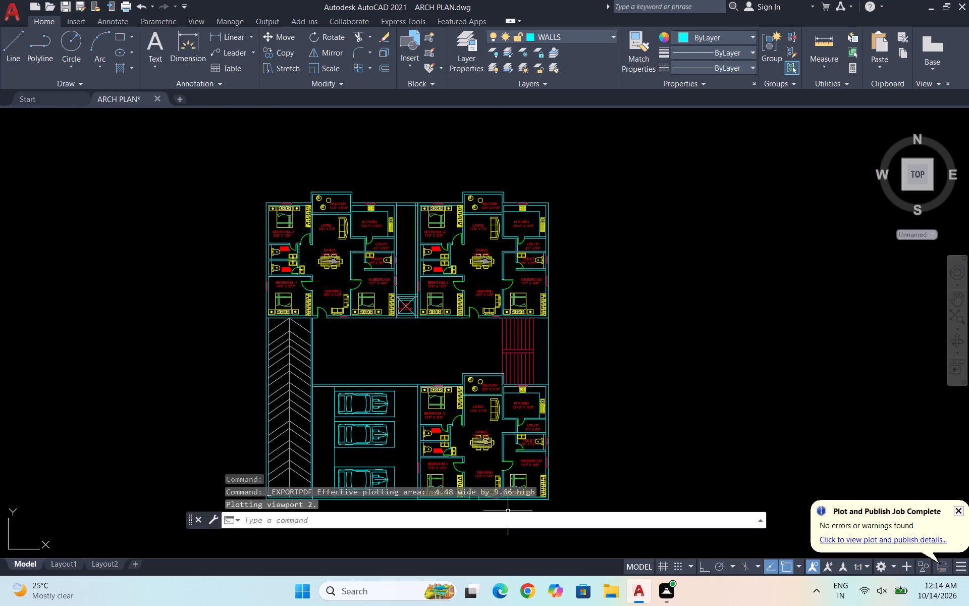
# Query the LOGFILENAME system variable for the drawing's log file location.
pyautogui.click(506, 521)
pyautogui.write('LOF')
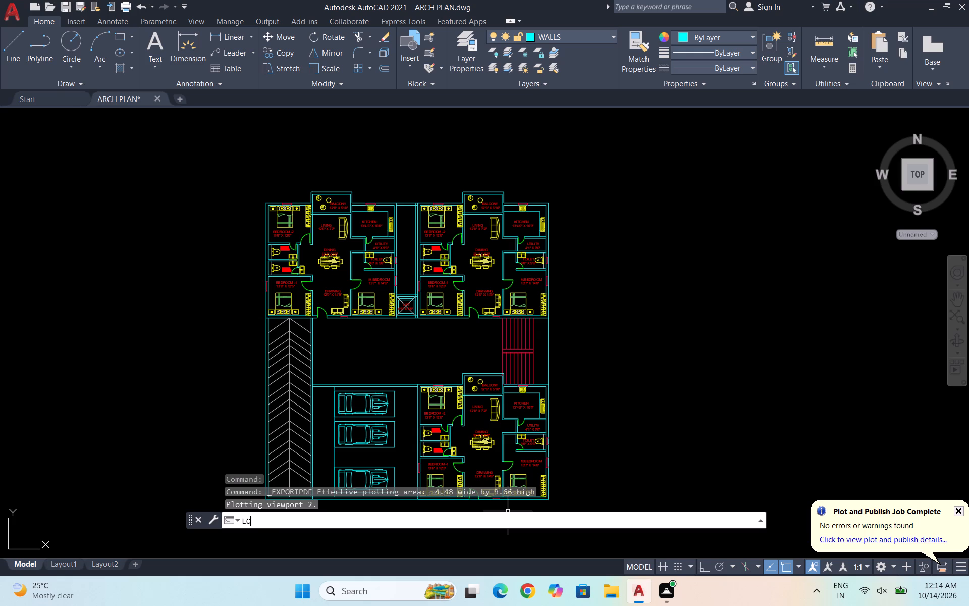
pyautogui.press('BackSpace')
pyautogui.write('GFILR')
pyautogui.press('BackSpace')
pyautogui.write('ENAME')
pyautogui.press('Return')
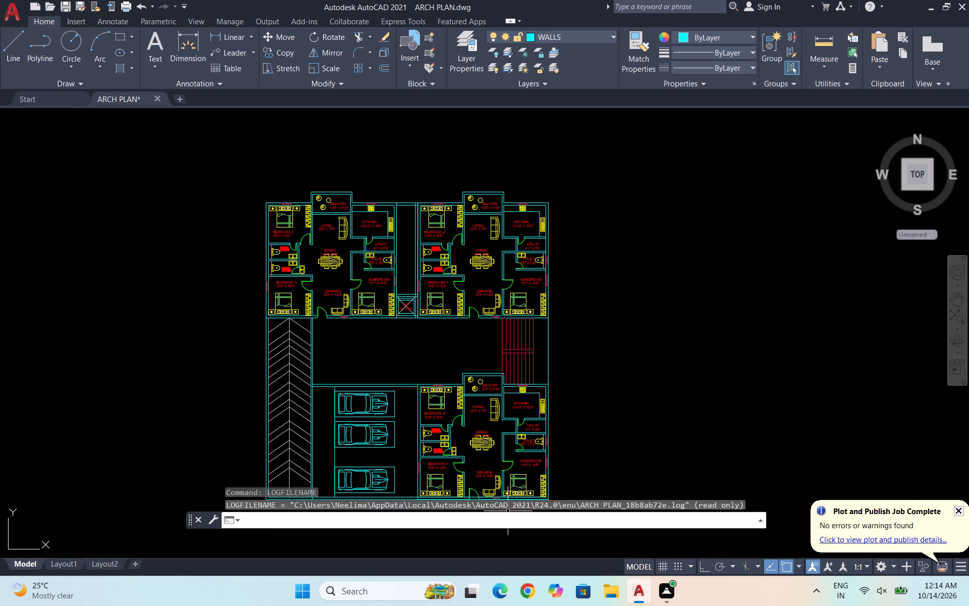